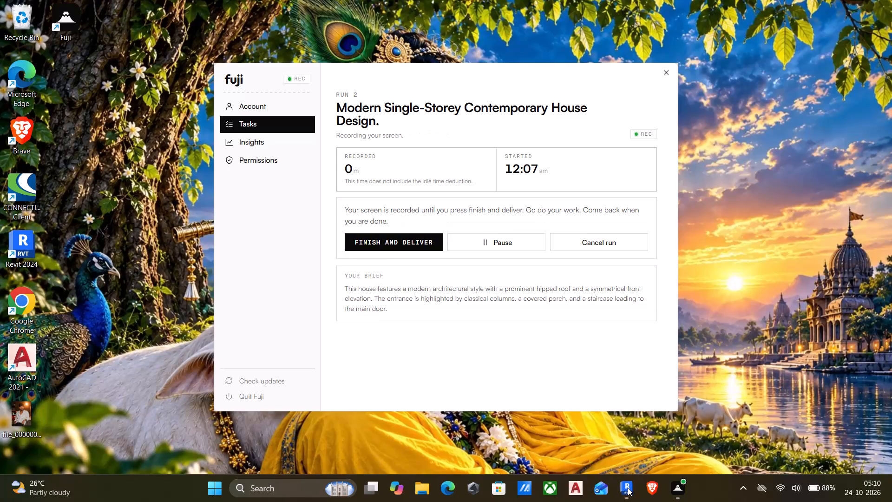
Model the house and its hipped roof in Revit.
Switch to Revit and create a new project from the DefaultMetric.rte template in the English templates folder.
left_click(630, 485)
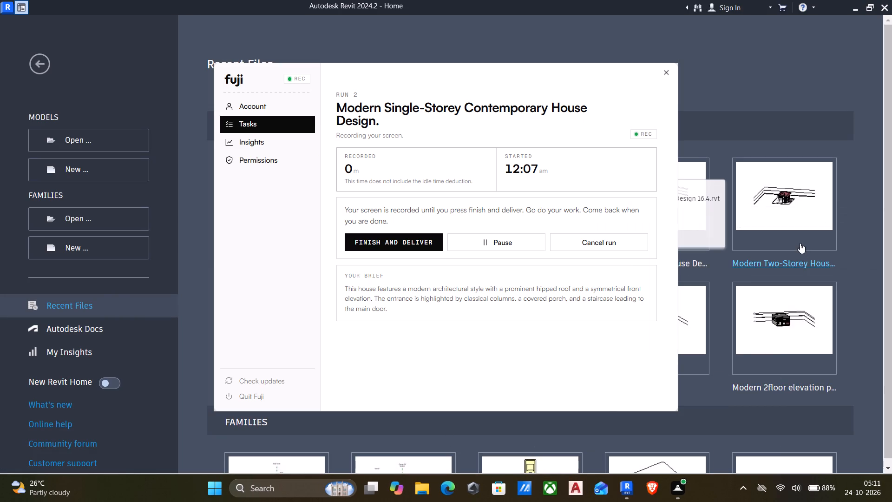
left_click(790, 48)
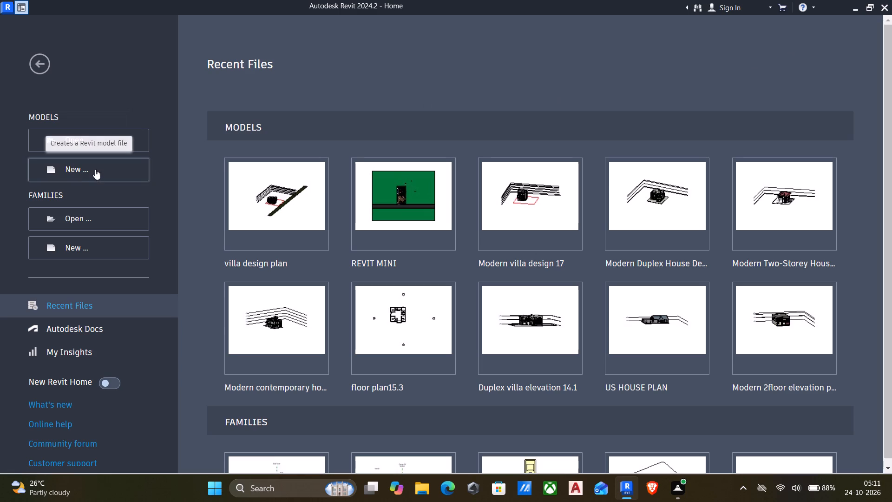
left_click(95, 169)
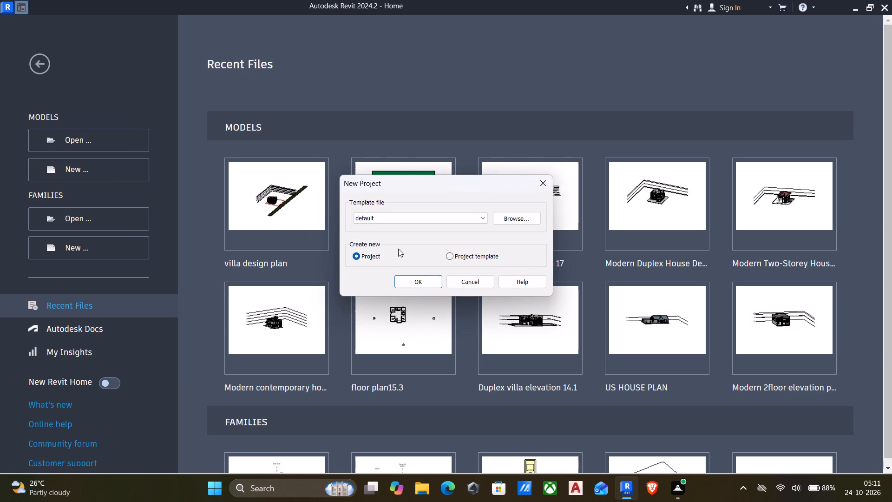
left_click(505, 218)
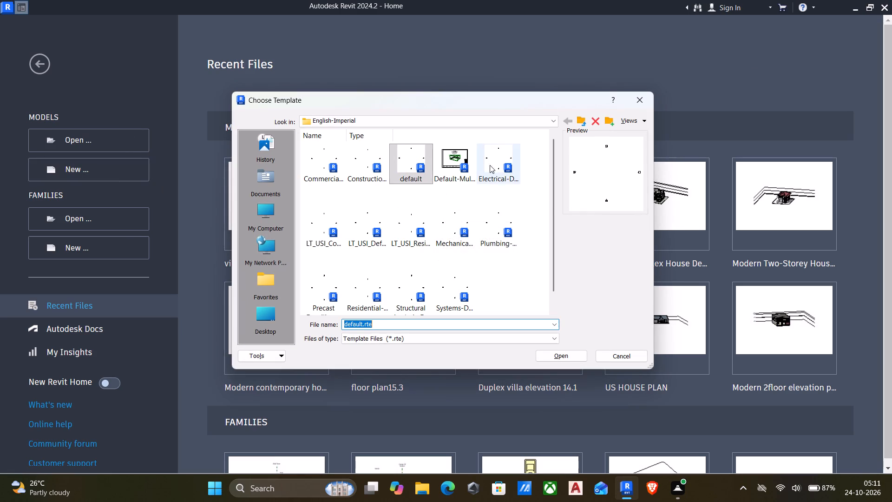
left_click(581, 118)
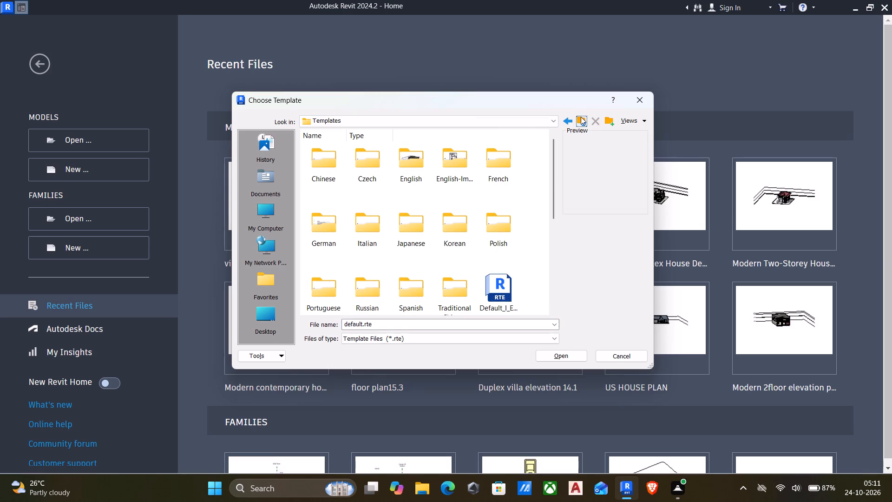
double_click(419, 155)
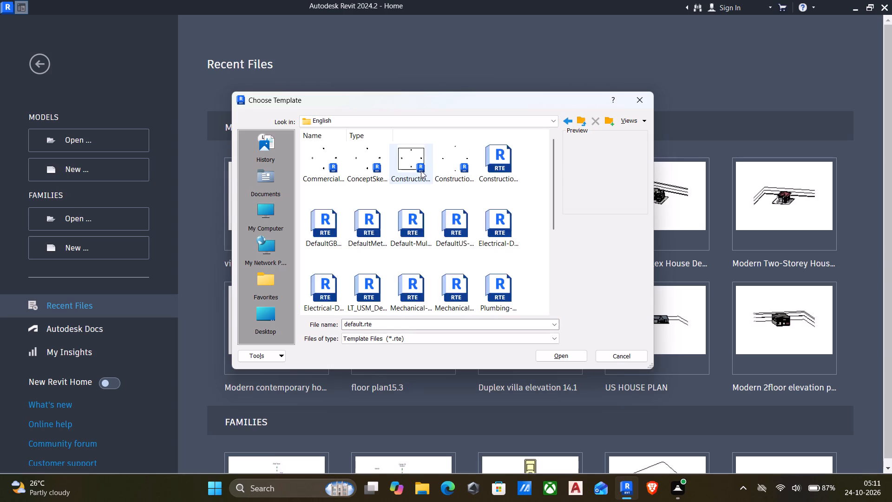
left_click(374, 236)
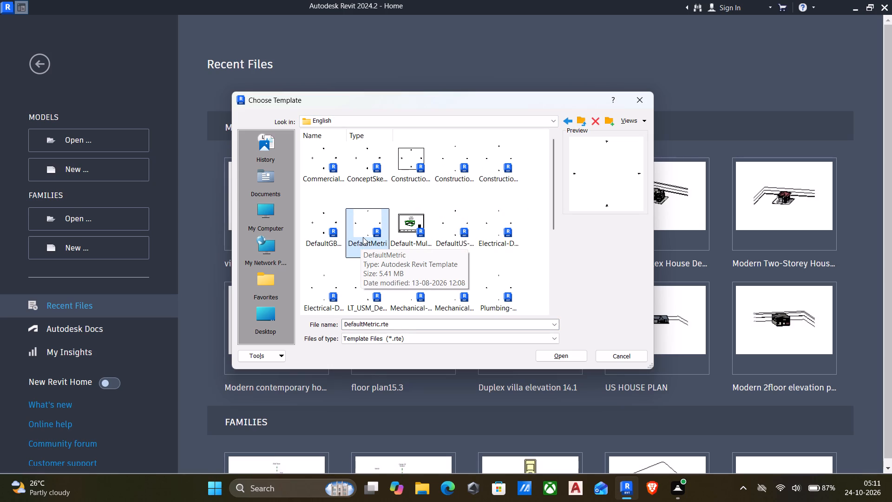
left_click(541, 351)
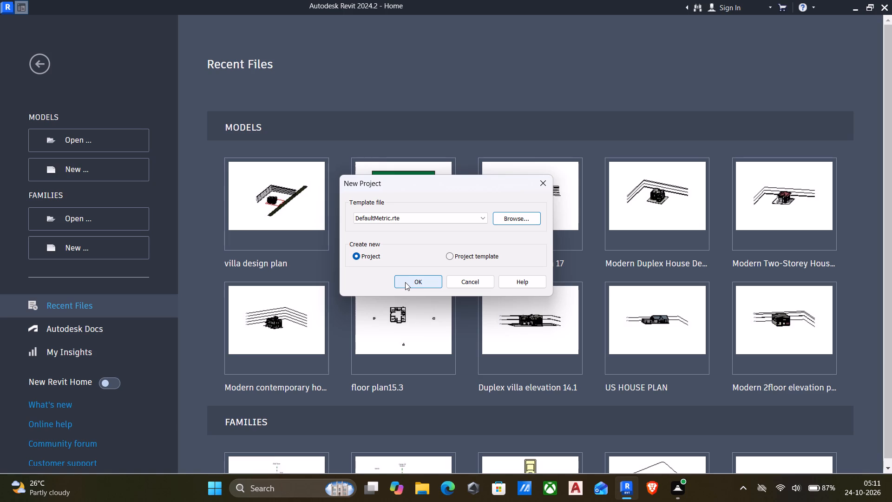
left_click(405, 282)
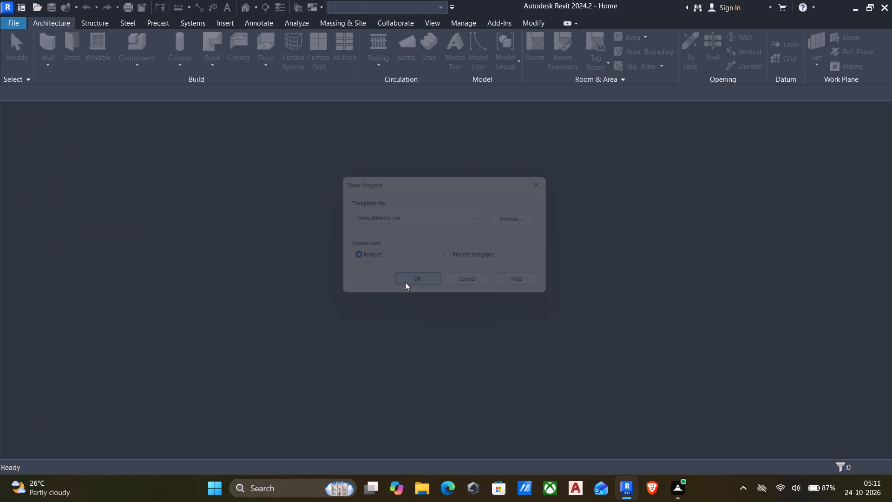
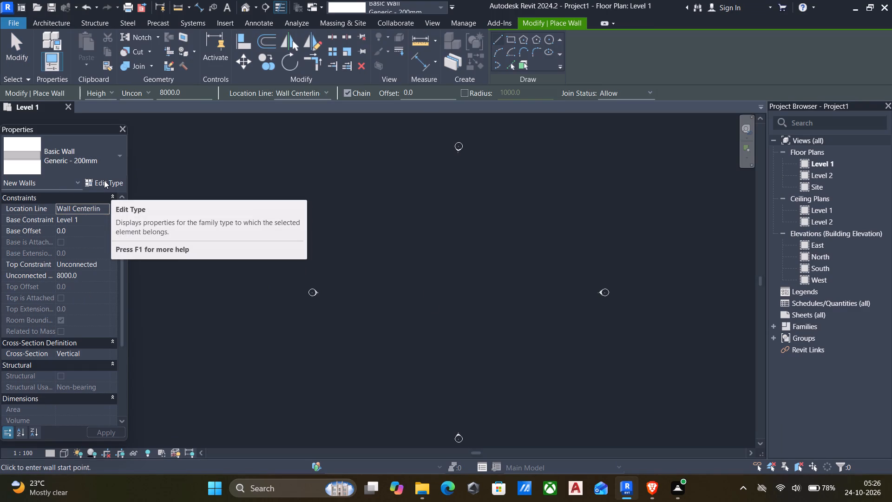
Duplicate the Generic - 200mm basic wall type under the name 225 wall.
left_click(104, 180)
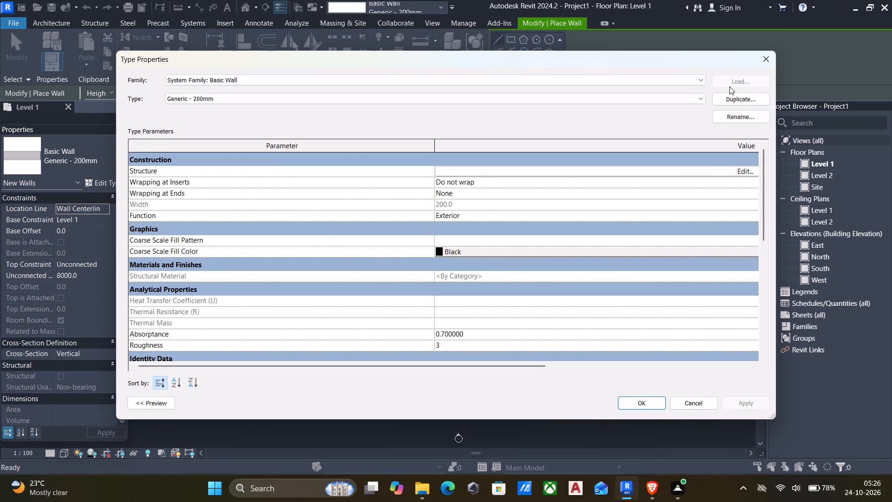
left_click(735, 96)
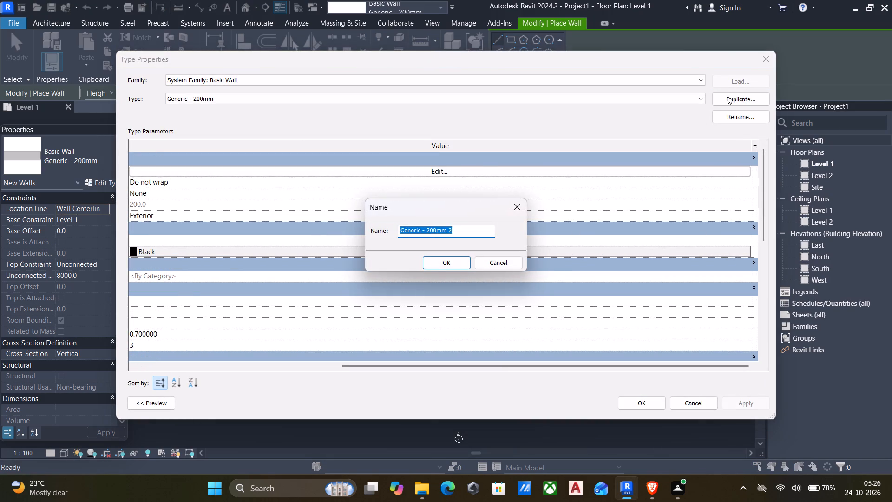
key("BackSpace")
type("225")
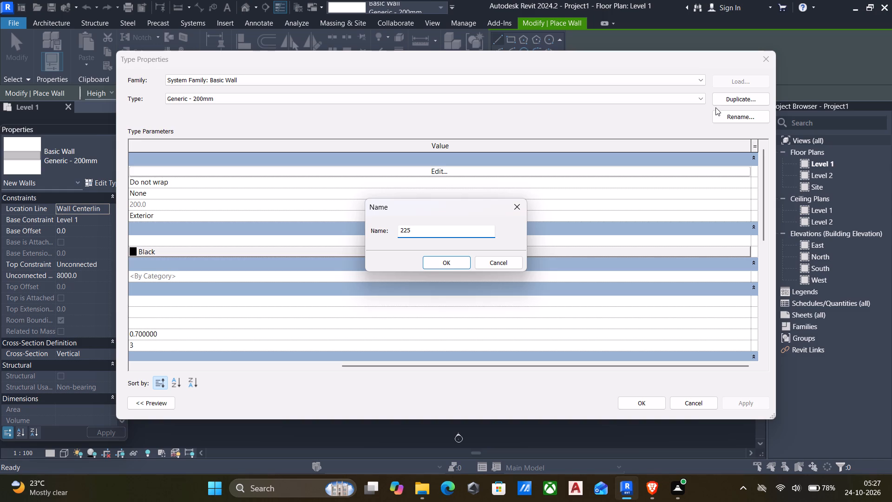
key("space")
type("wall")
left_click(449, 260)
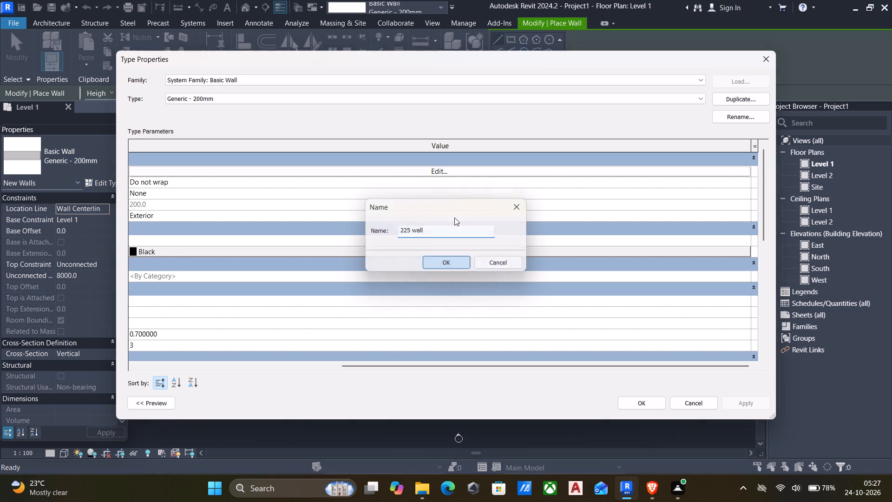
Set the 225 wall type's structure layer to 225 mm thick with the Concrete, Cast In Situ material.
left_click(433, 171)
left_click(453, 171)
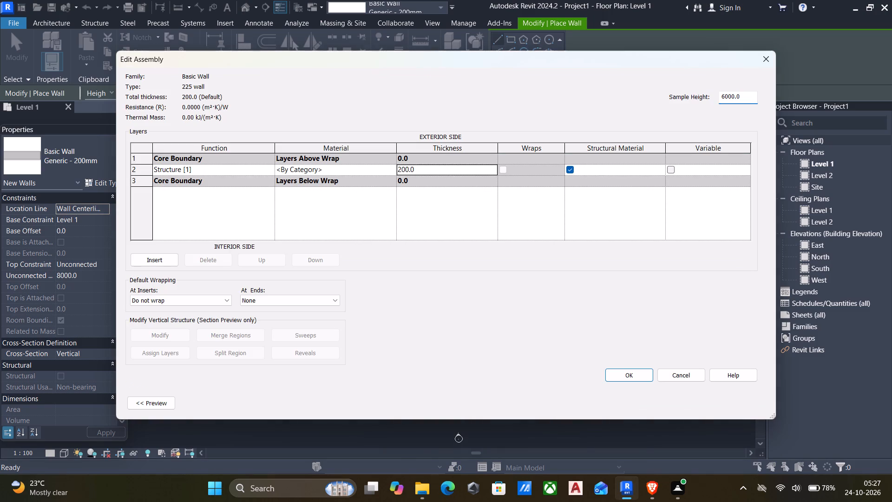
type("225")
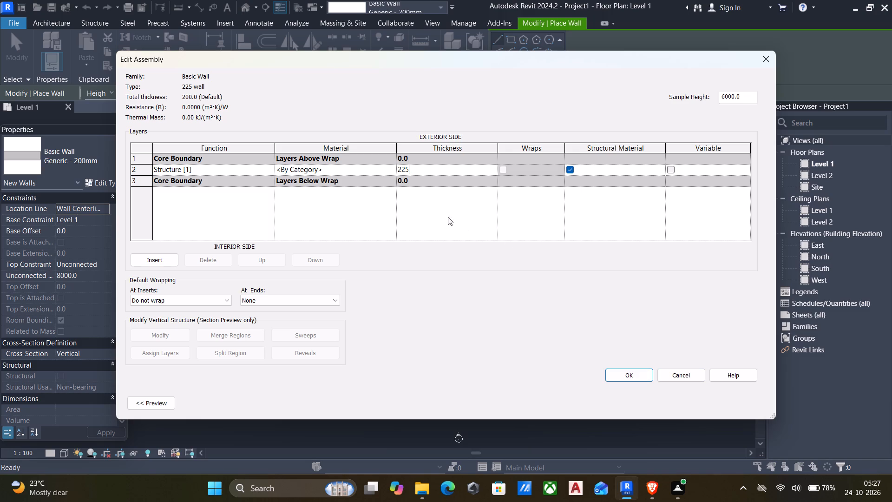
left_click(391, 167)
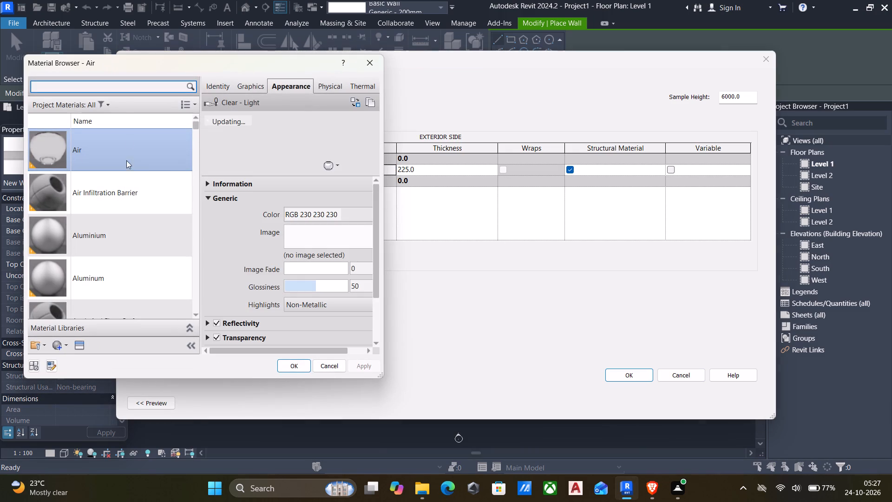
left_click(120, 87)
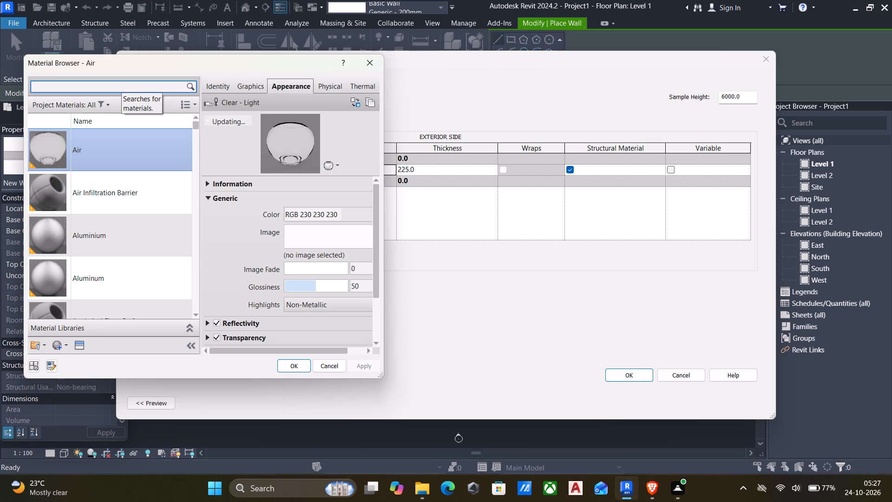
type("conc")
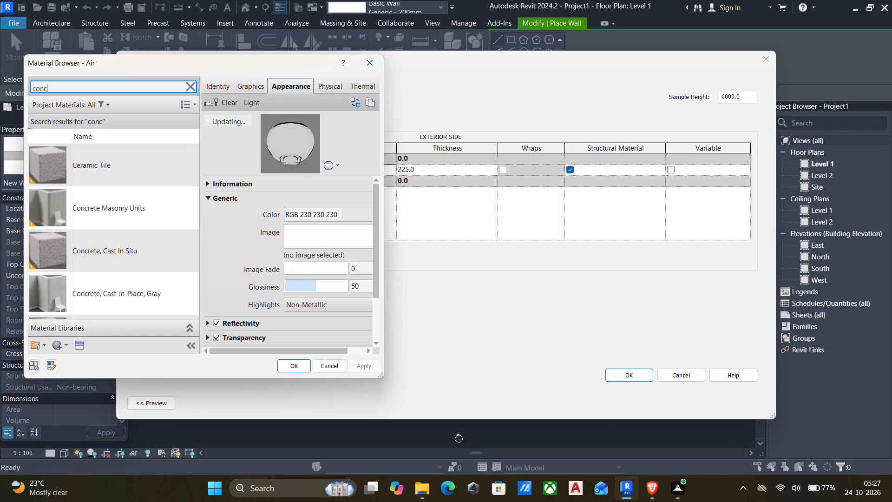
left_click(115, 246)
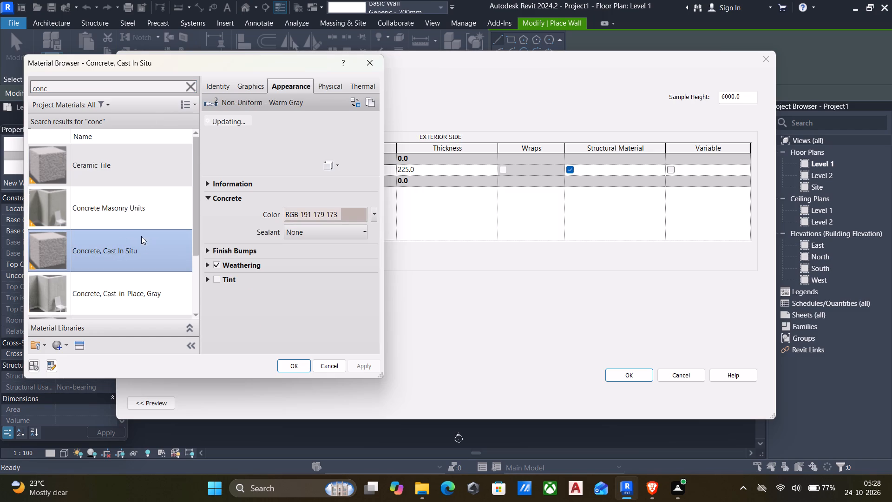
scroll(141, 236, "down", 5)
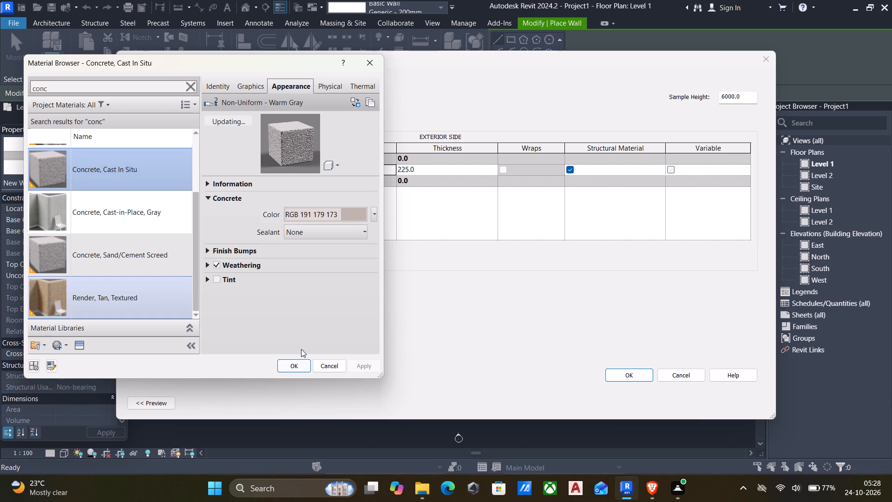
scroll(190, 252, "up", 5)
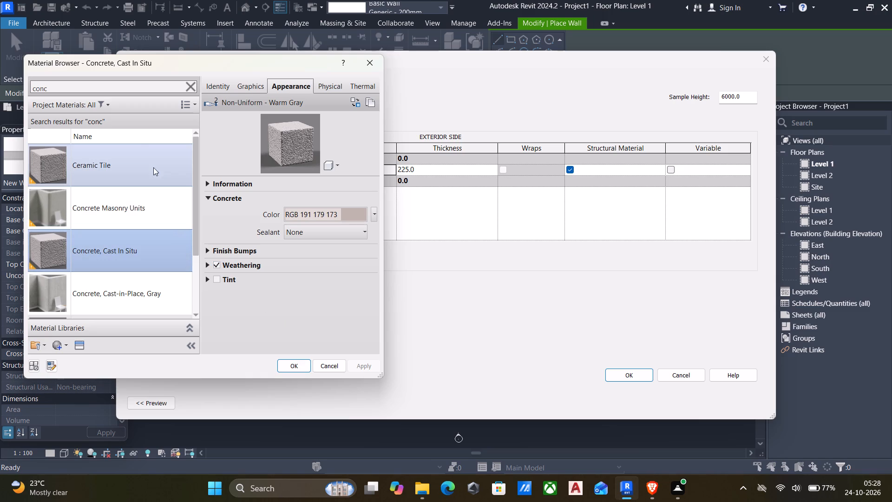
double_click(124, 253)
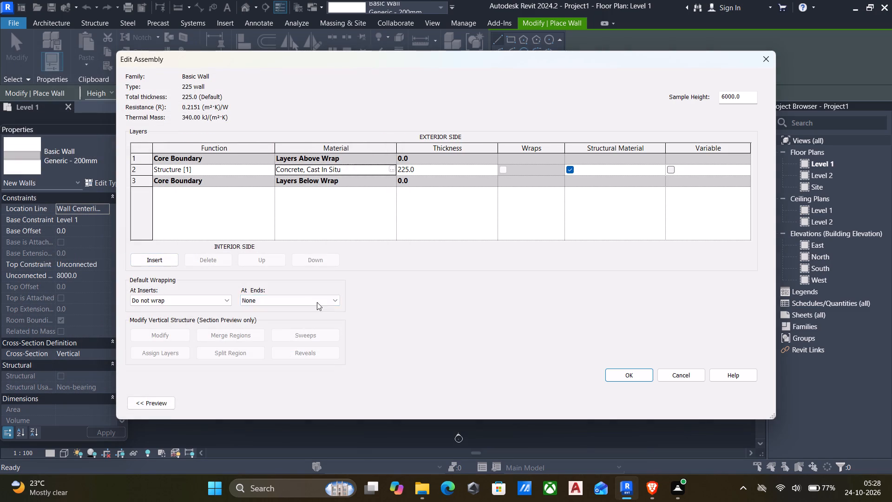
left_click(645, 374)
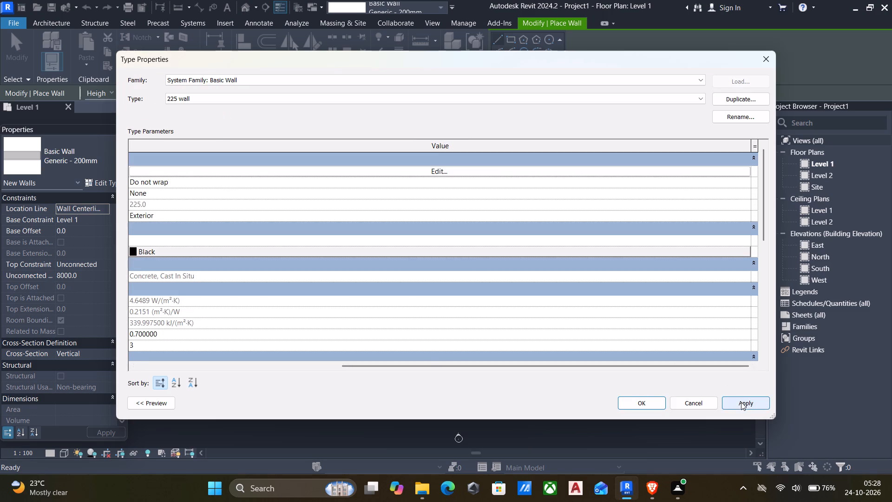
left_click(741, 402)
left_click(636, 400)
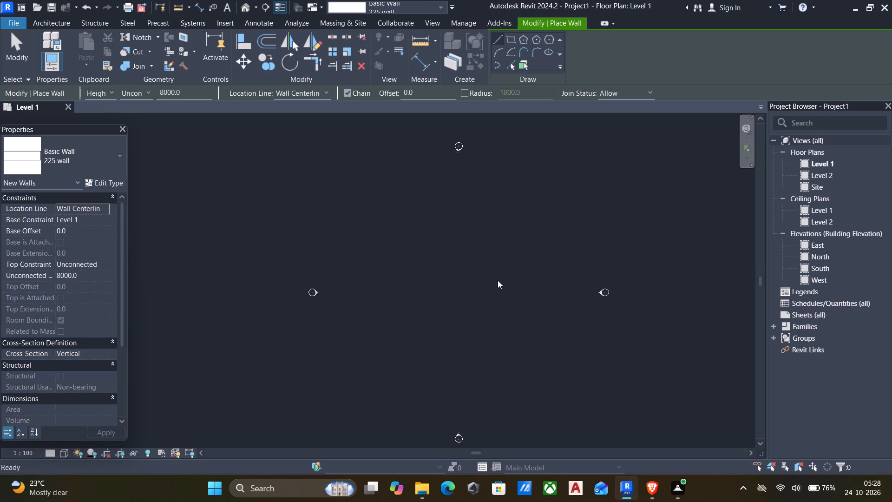
Set the height of the new walls to reach up to Level 2.
scroll(496, 283, "up", 3)
middle_click_drag(480, 290, 462, 298)
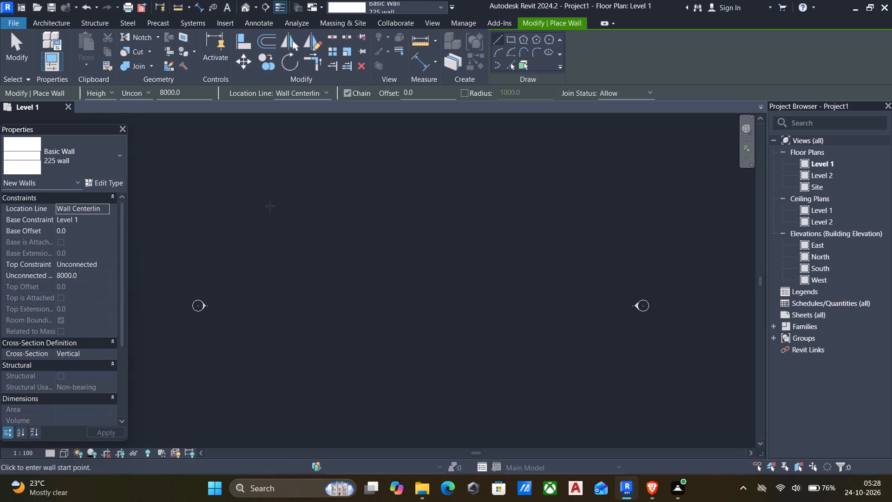
key("w")
key("a")
left_click(147, 92)
left_click(147, 112)
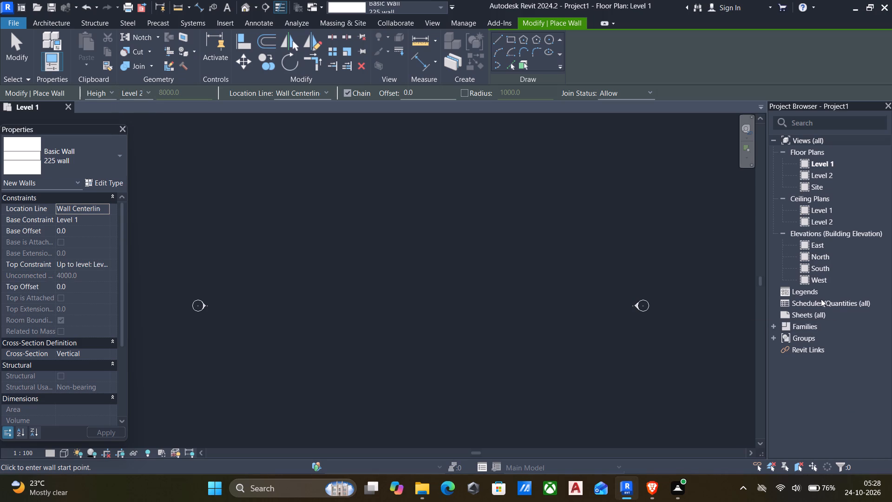
Check the level heights in the North elevation and return to the Level 1 floor plan.
double_click(820, 253)
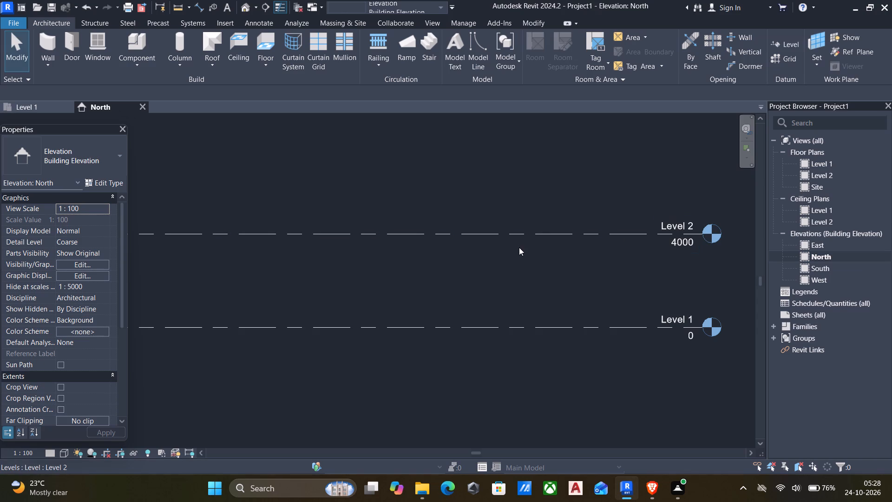
scroll(585, 269, "down", 5)
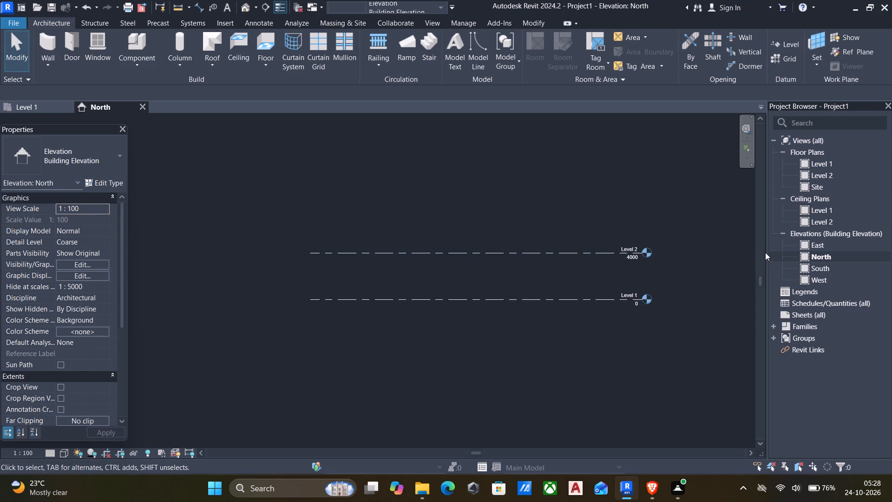
left_click(825, 164)
double_click(825, 164)
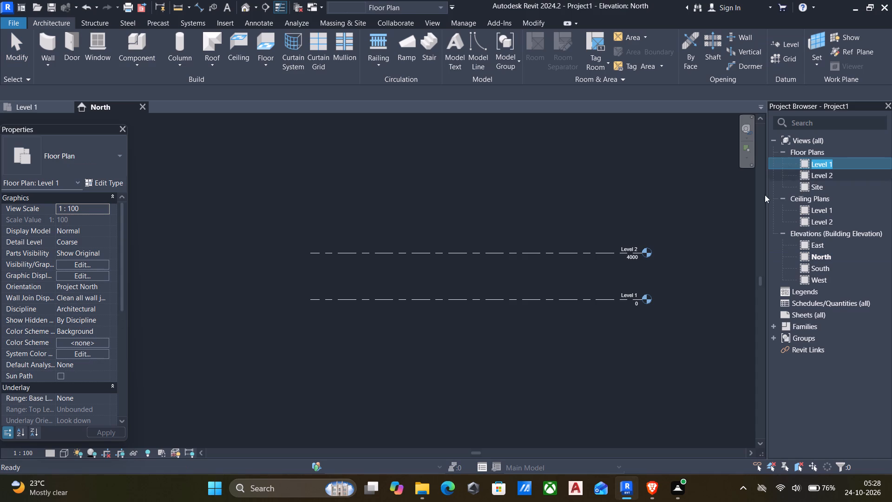
double_click(804, 161)
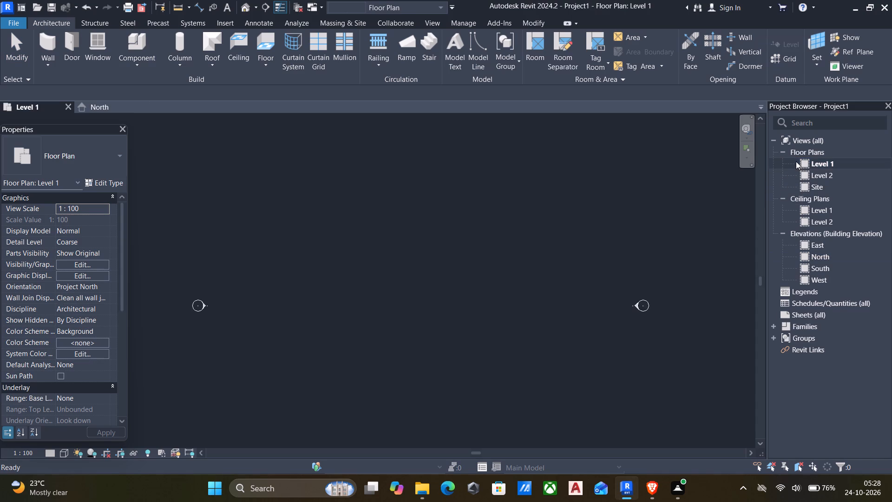
Draw a closed rectangle of 225 walls between the elevation markers, about 16500 mm wide and 16000 mm deep.
scroll(398, 245, "down", 7)
middle_click_drag(408, 265, 442, 261)
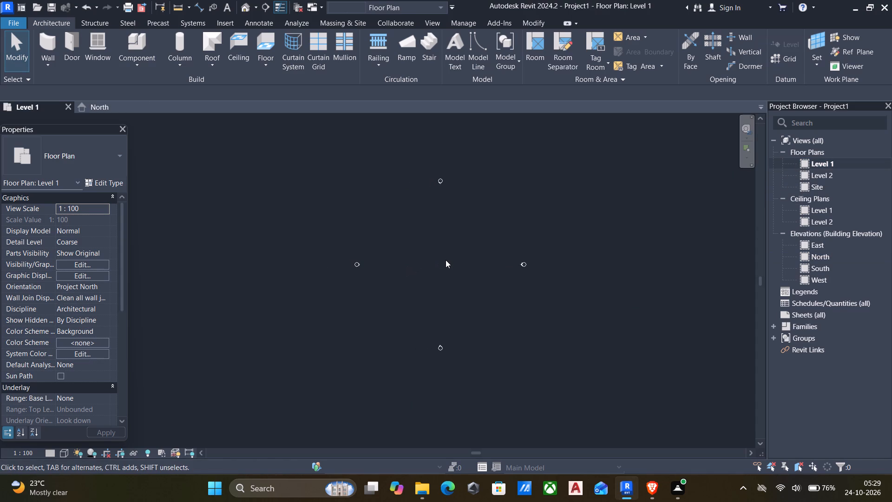
scroll(446, 260, "up", 3)
type("wa")
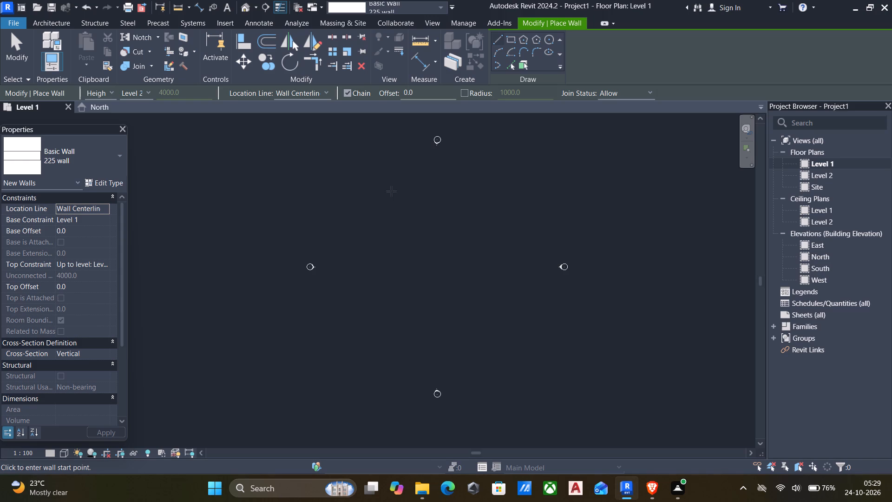
scroll(397, 218, "up", 4)
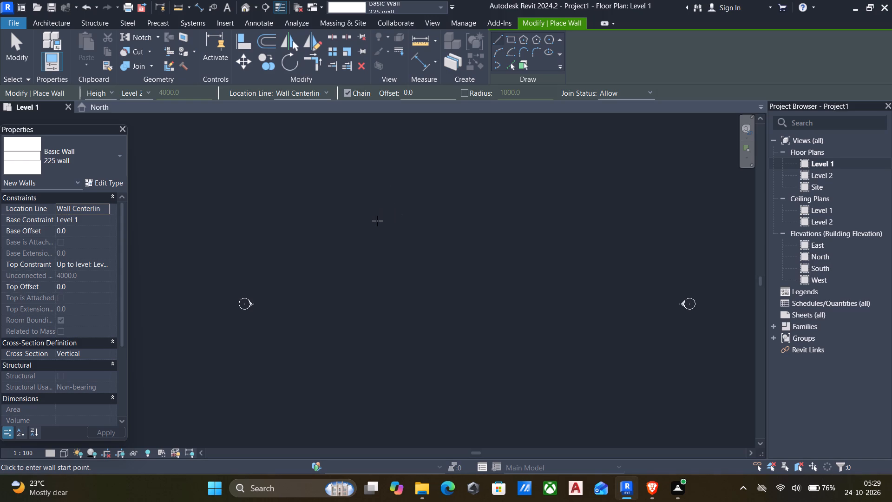
left_click(377, 221)
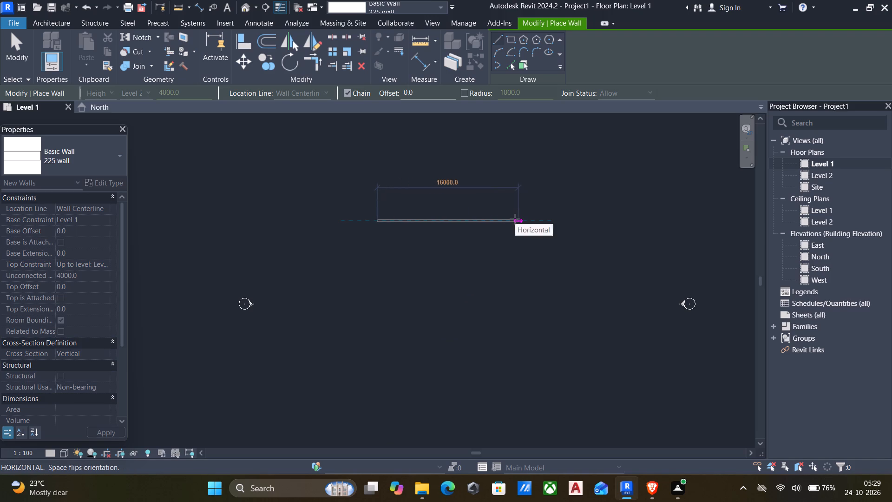
scroll(528, 220, "up", 4)
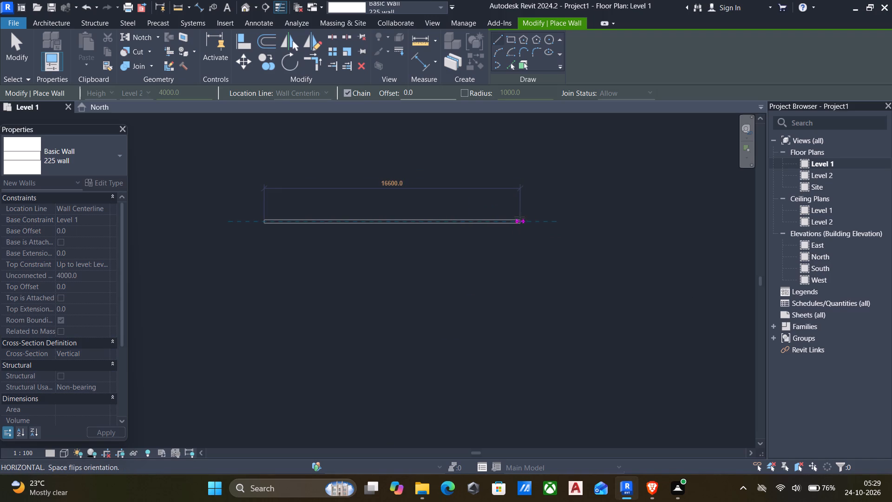
left_click(518, 217)
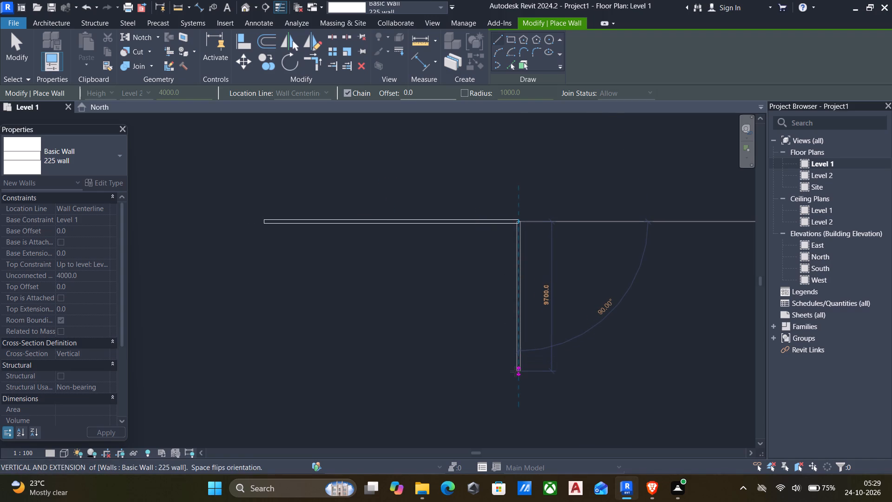
type("16000")
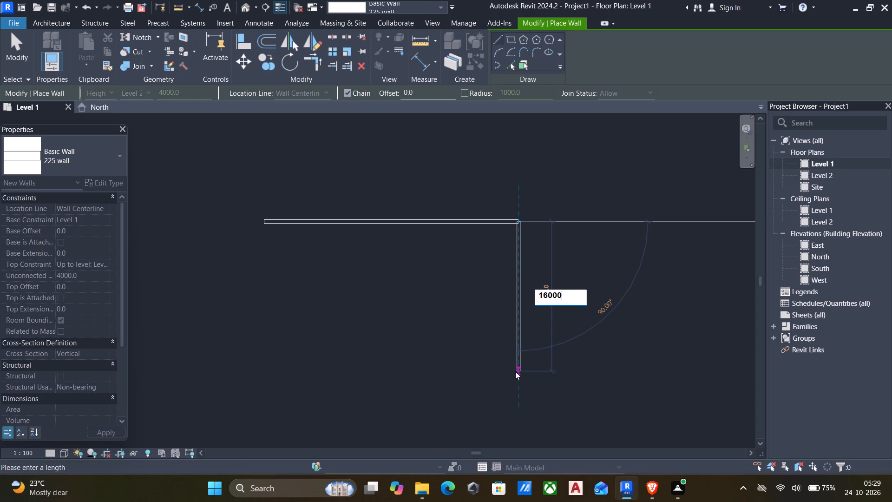
key("Return")
scroll(447, 364, "down", 5)
middle_click_drag(445, 376, 483, 338)
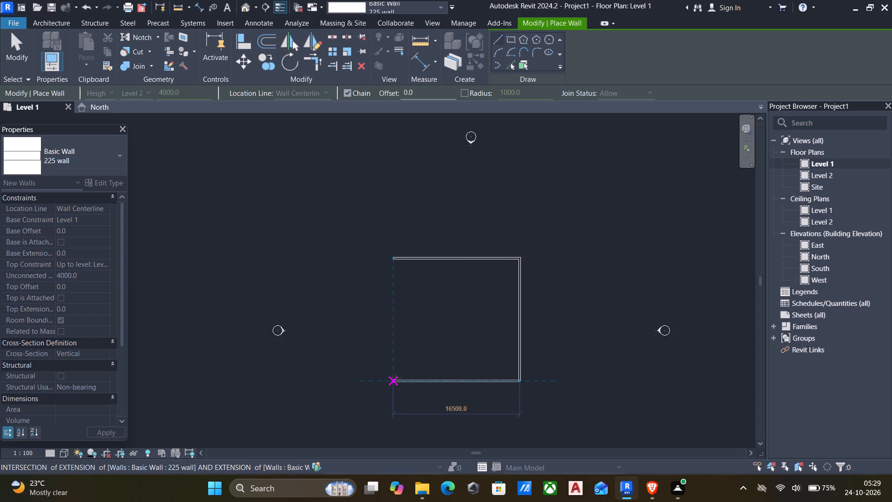
left_click_drag(396, 378, 398, 373)
left_click(393, 261)
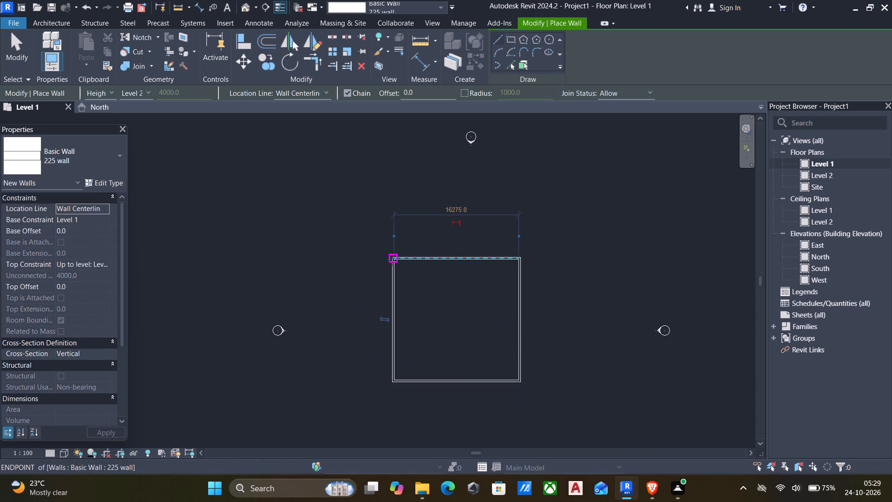
key("Escape")
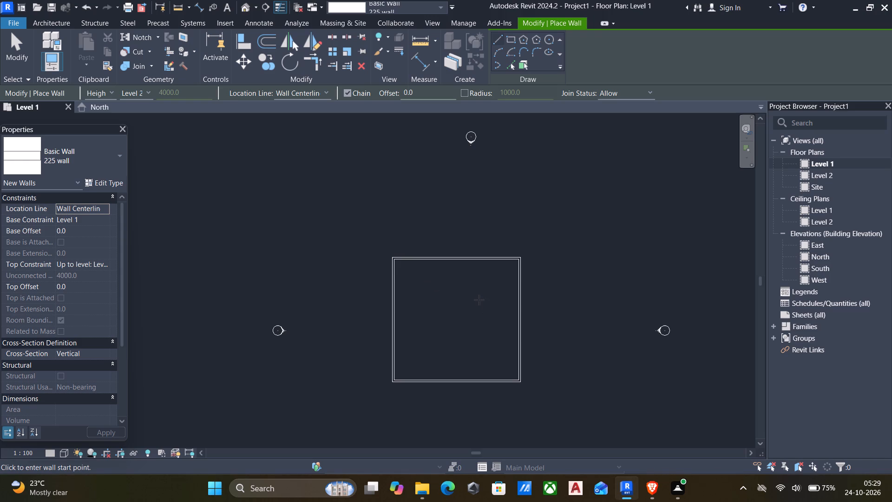
scroll(479, 300, "up", 1)
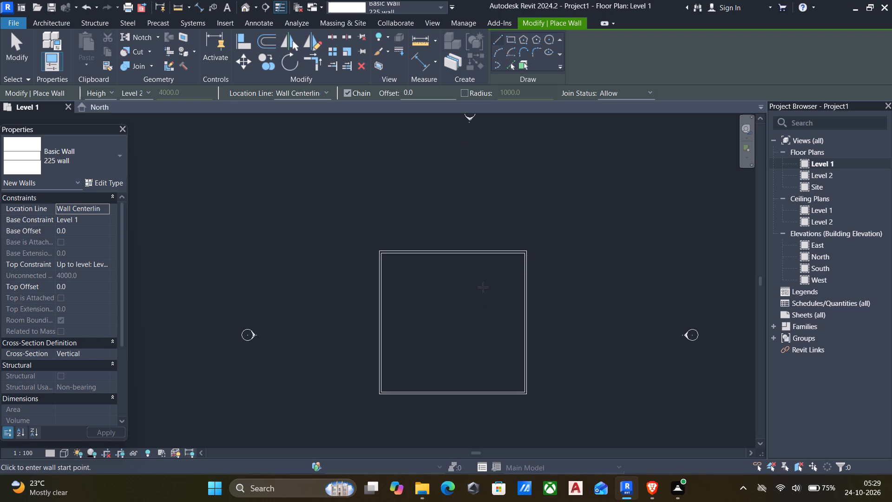
Offset a copy of the west exterior wall 4425 mm into the building.
left_click(261, 34)
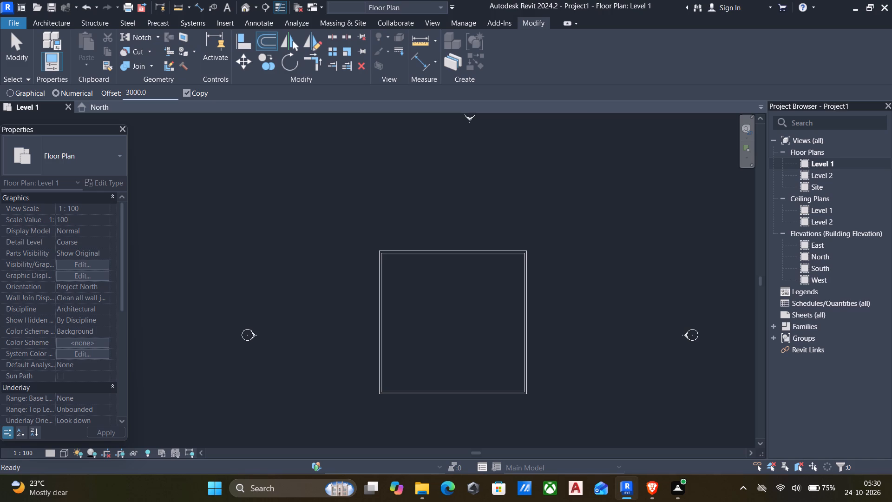
left_click_drag(157, 92, 27, 79)
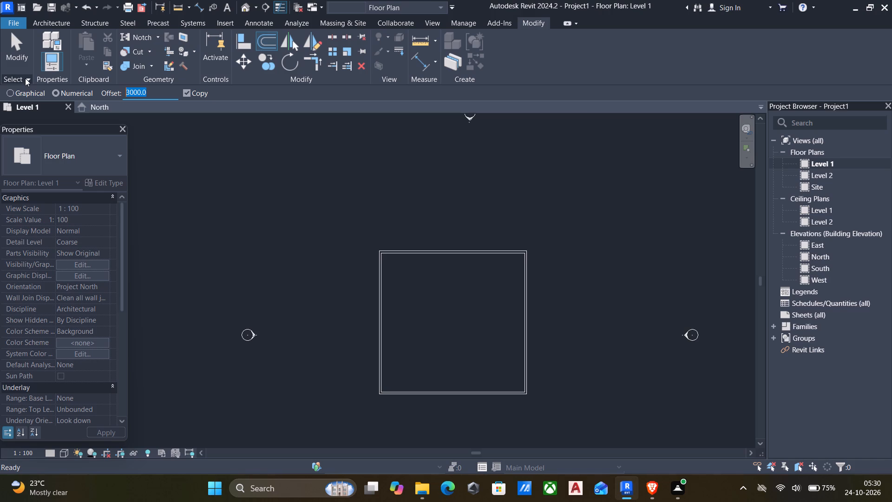
key("4")
type("425")
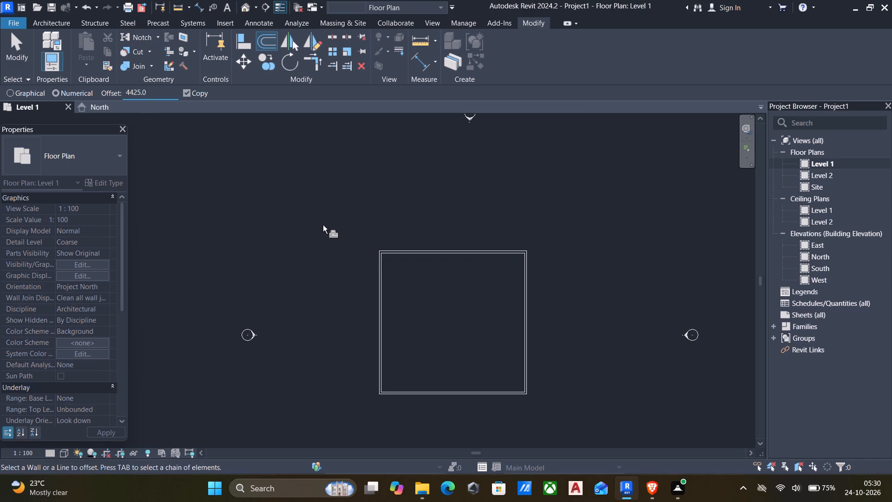
left_click(381, 263)
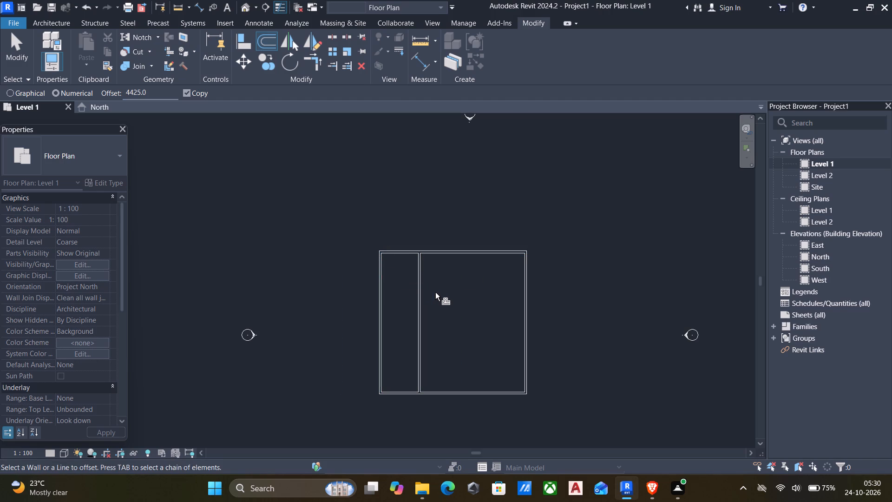
key("Escape")
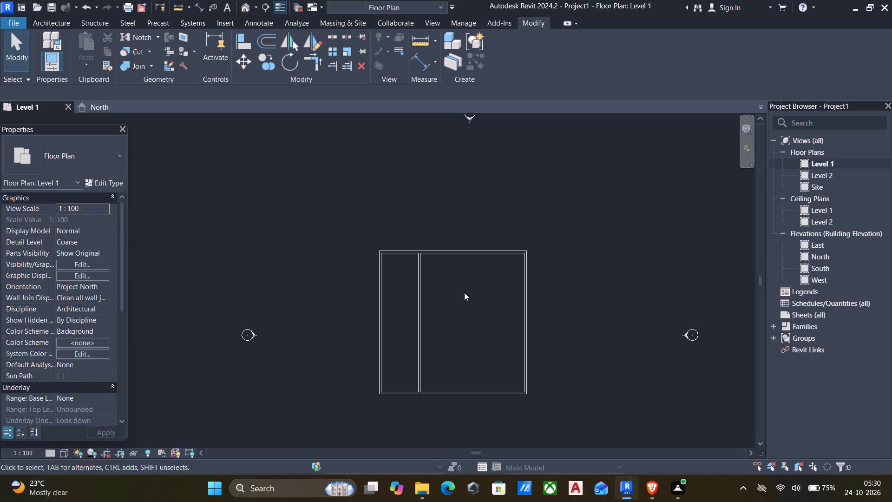
Measure the clear width between the west exterior wall and the first interior wall along the north wall.
type("dd")
scroll(379, 250, "up", 9)
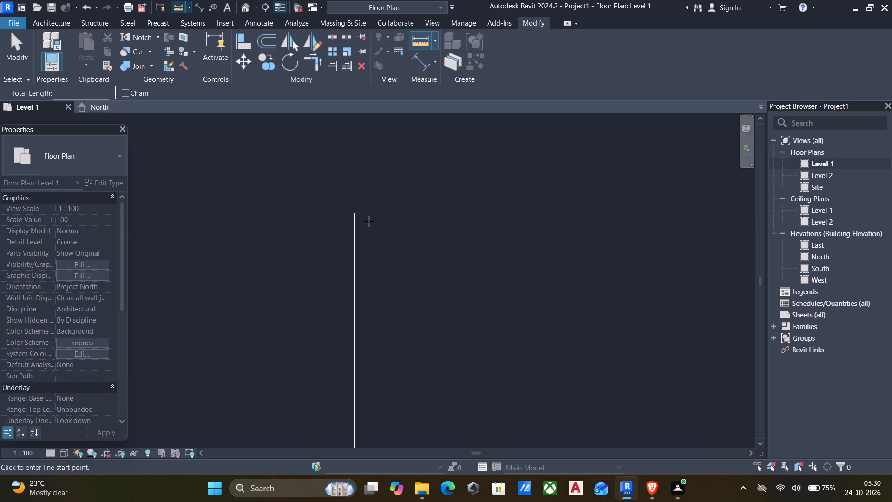
left_click(355, 214)
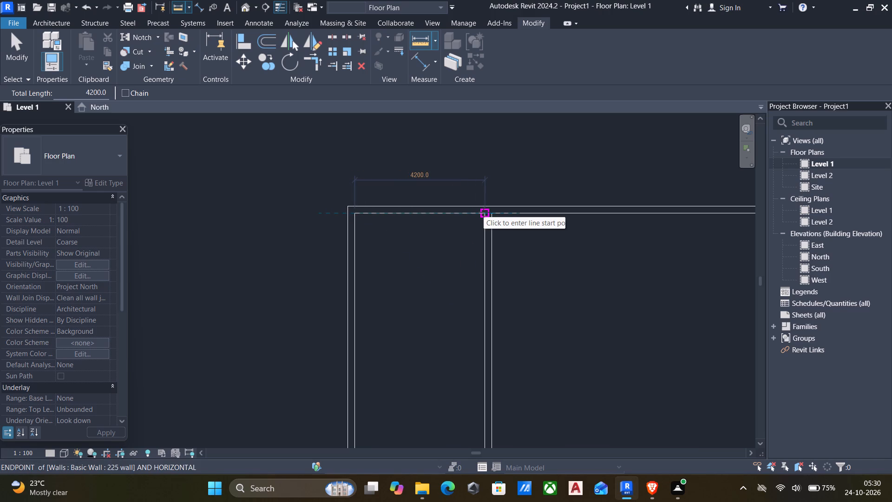
left_click(484, 212)
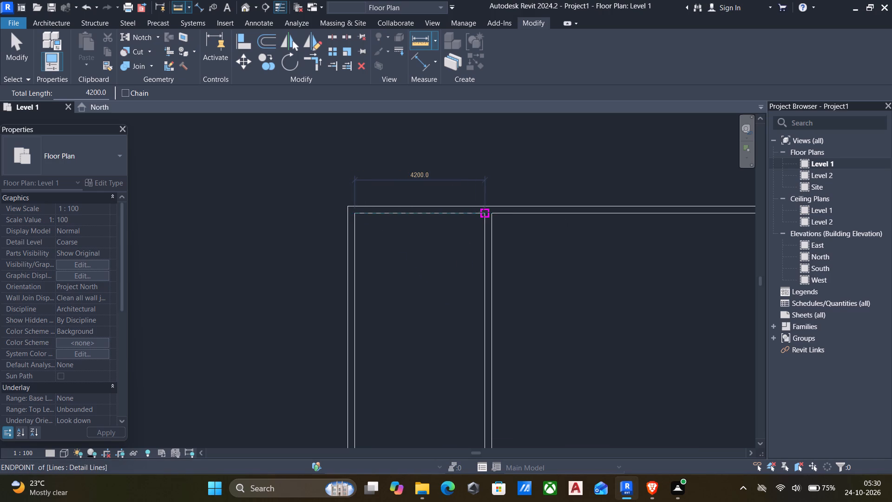
key("Escape")
Offset two more walls eastward from the first interior wall, each copy spaced 1725 mm from the previous one.
left_click(272, 39)
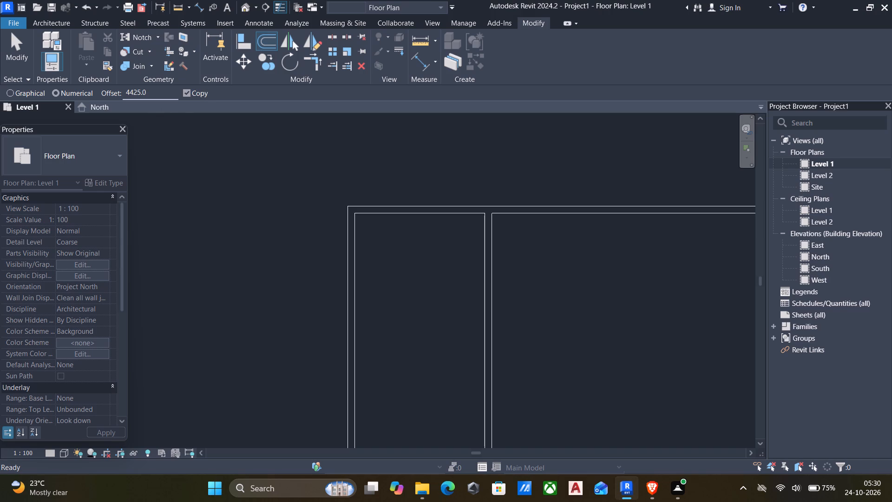
left_click_drag(164, 96, 0, 47)
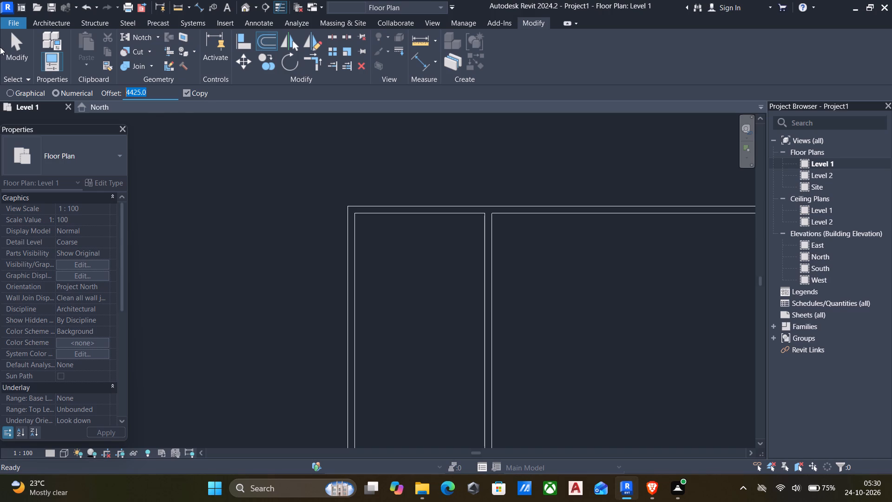
type("17")
key("2")
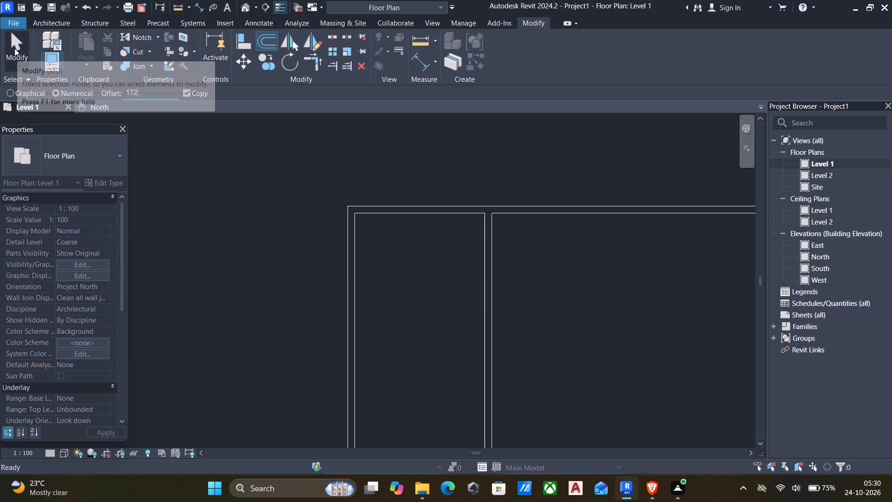
key("5")
scroll(497, 313, "down", 2)
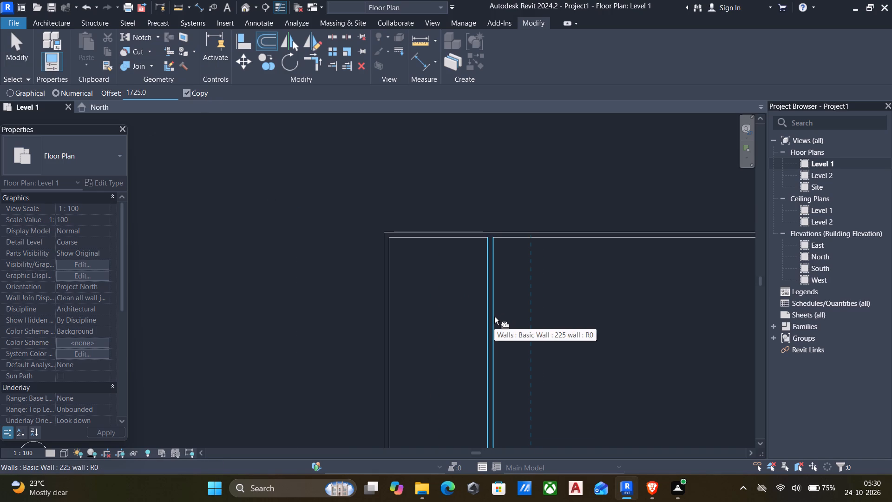
left_click(494, 317)
left_click(538, 305)
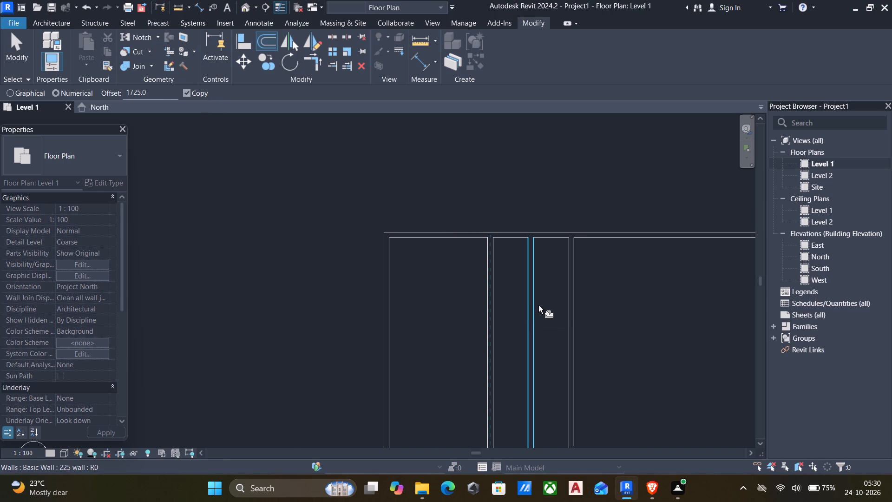
Offset a copy of the easternmost interior wall 4425 mm further east.
left_click_drag(164, 92, 0, 26)
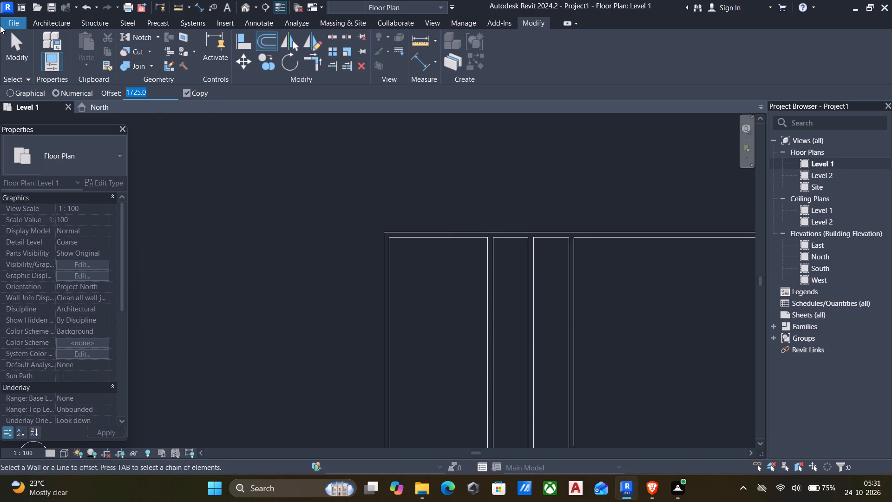
key("4")
key("4")
type("25")
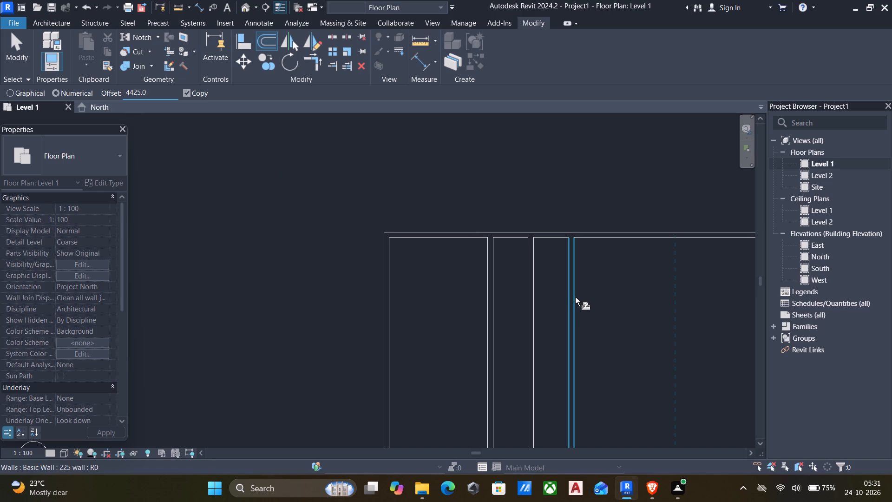
left_click(575, 297)
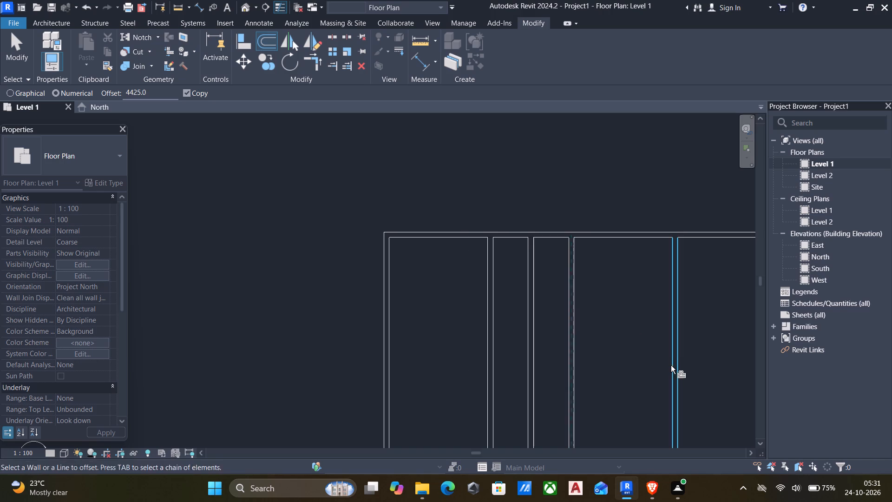
key("Escape")
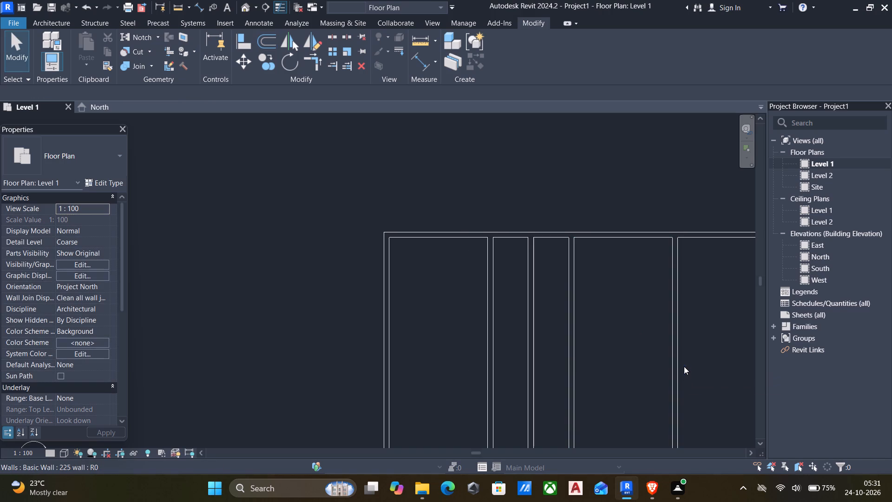
Measure the clear width of the room between the two easternmost interior walls.
type("dd")
left_click(575, 261)
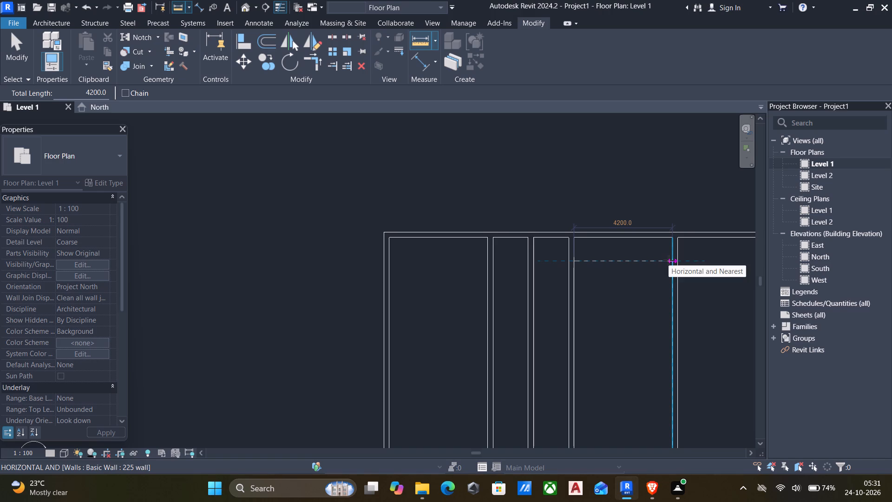
key("Escape")
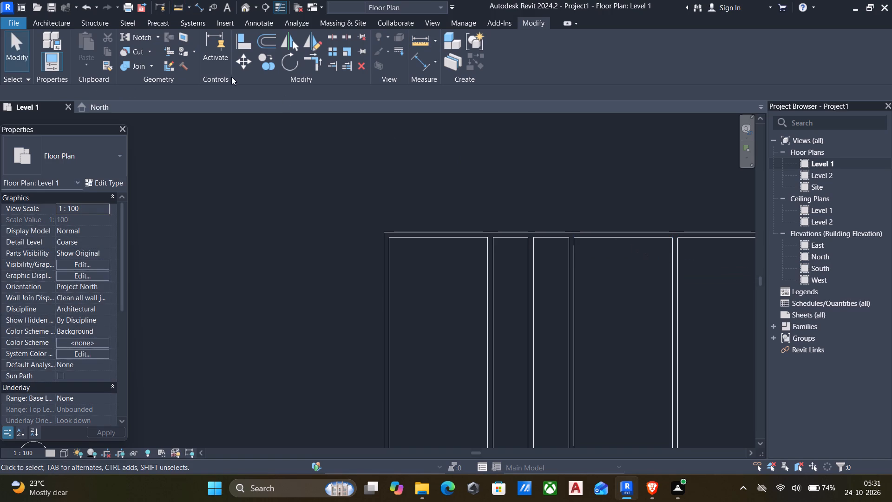
Offset a copy of the north exterior wall 4125 mm into the building.
left_click(269, 45)
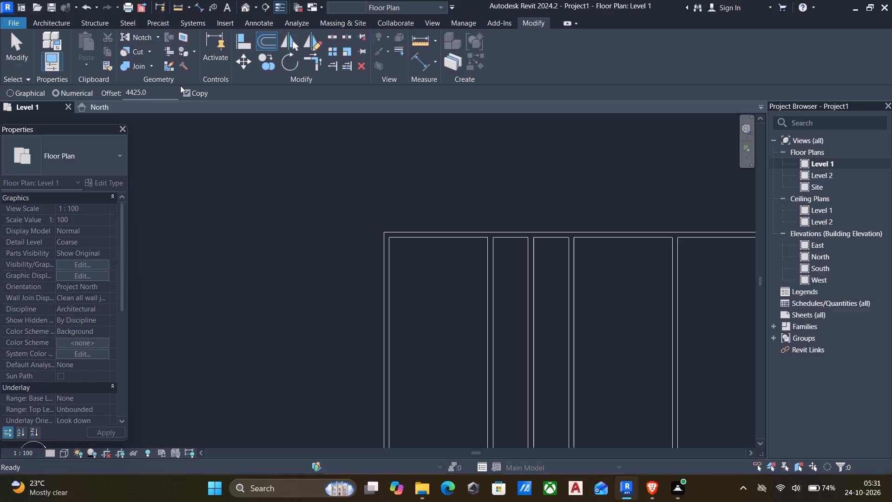
left_click_drag(176, 89, 100, 81)
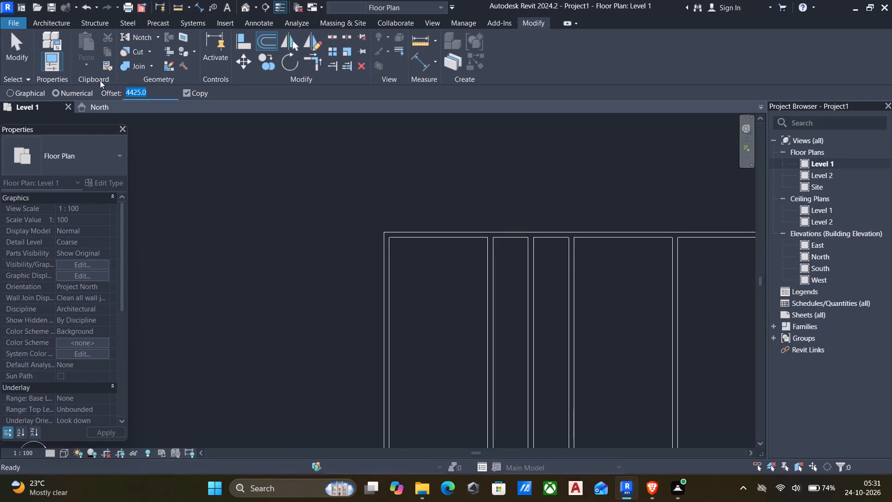
type("4125")
left_click(441, 237)
Measure the clear depth of the northwest room along the inner face of the west wall.
type("dd")
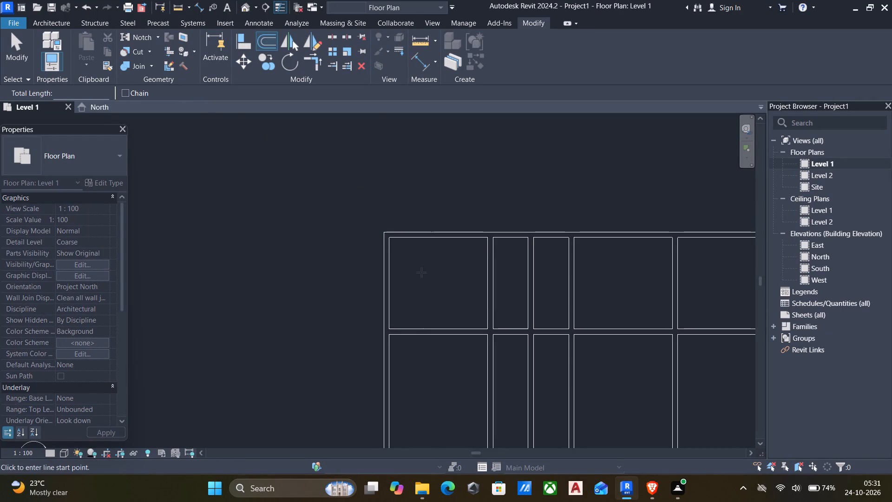
left_click(389, 242)
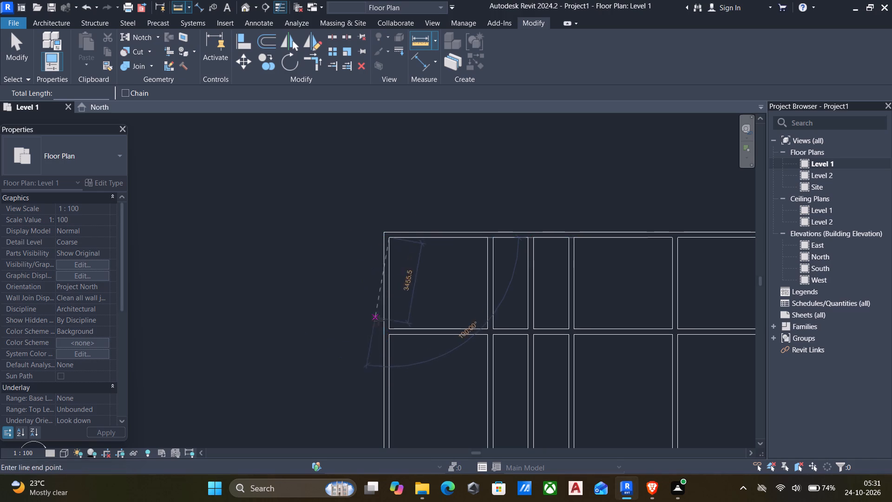
scroll(387, 329, "up", 4)
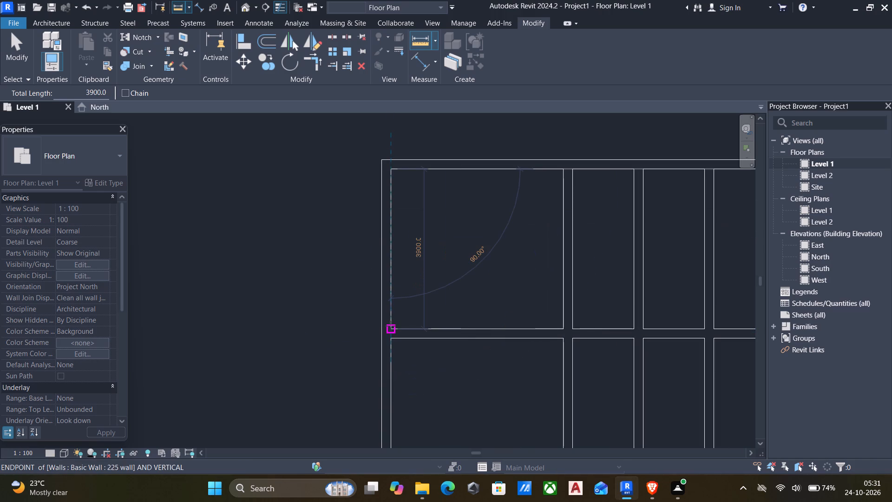
key("Escape")
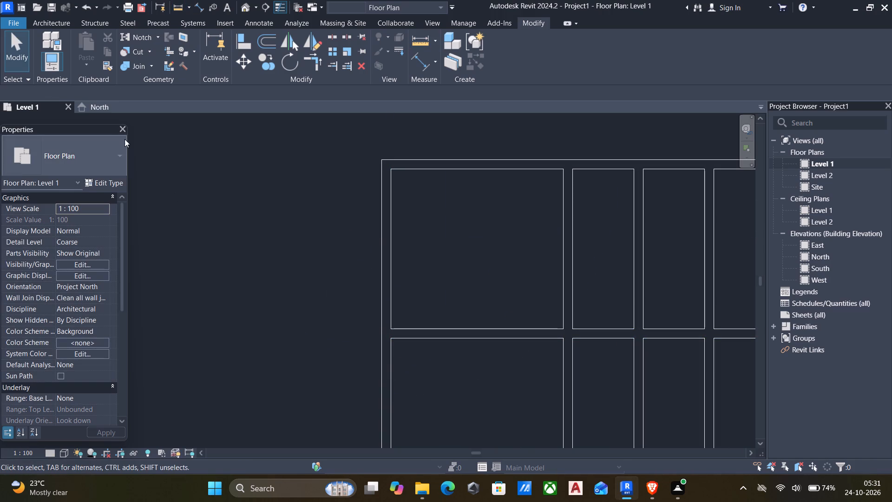
Offset a copy of the north exterior wall 825 mm outward from the building.
left_click(265, 42)
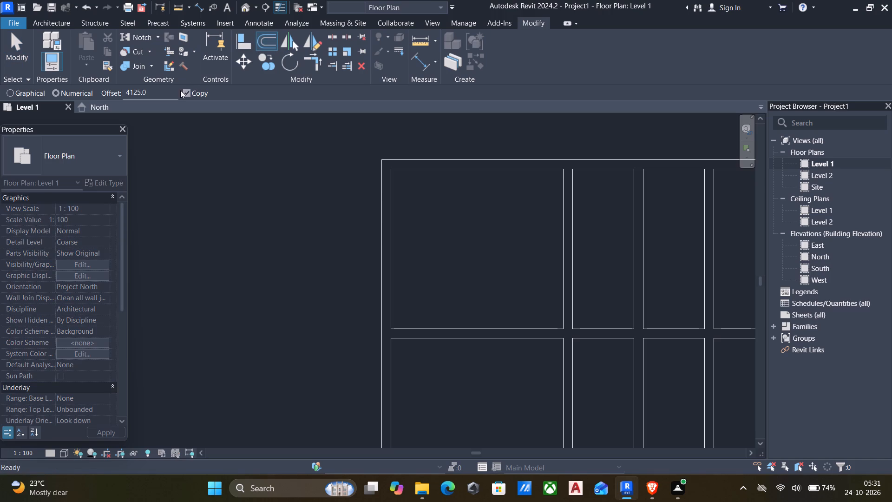
left_click_drag(174, 92, 8, 75)
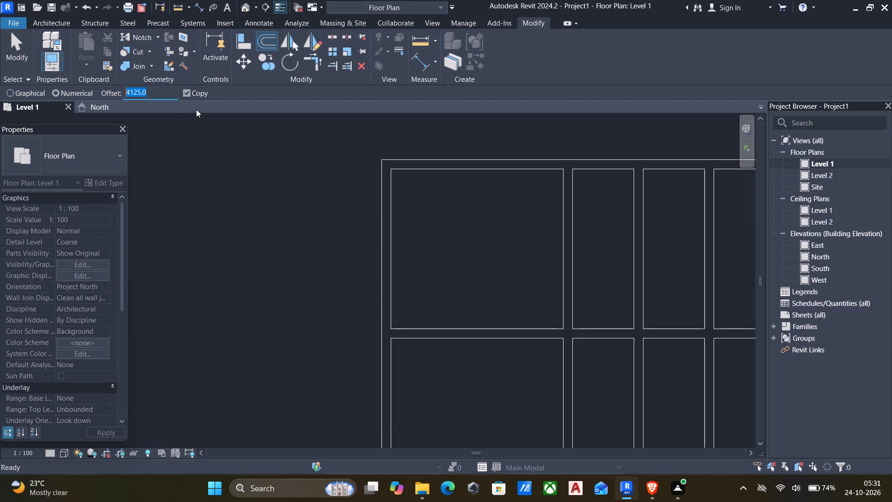
type("825")
scroll(482, 268, "down", 5)
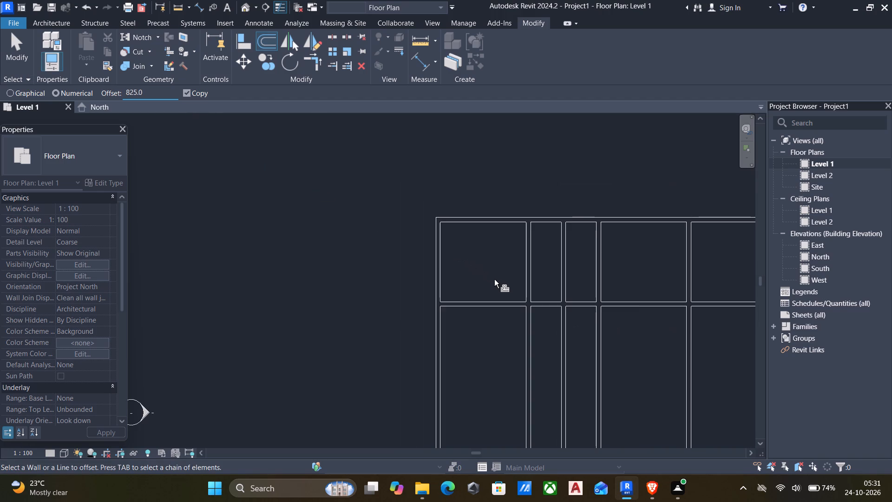
left_click(566, 216)
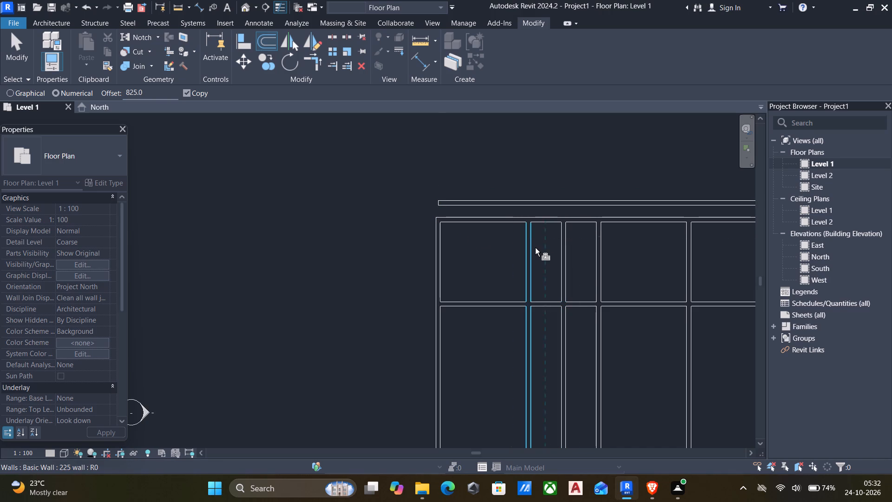
key("Escape")
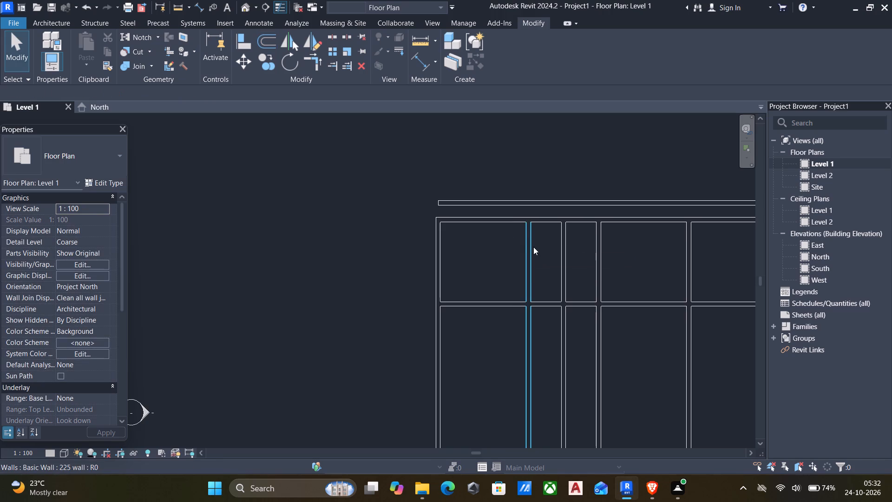
Trim the outer north wall to corners with the first and third interior walls from the west, forming a projecting bay.
type("tr")
left_click(533, 247)
left_click(547, 204)
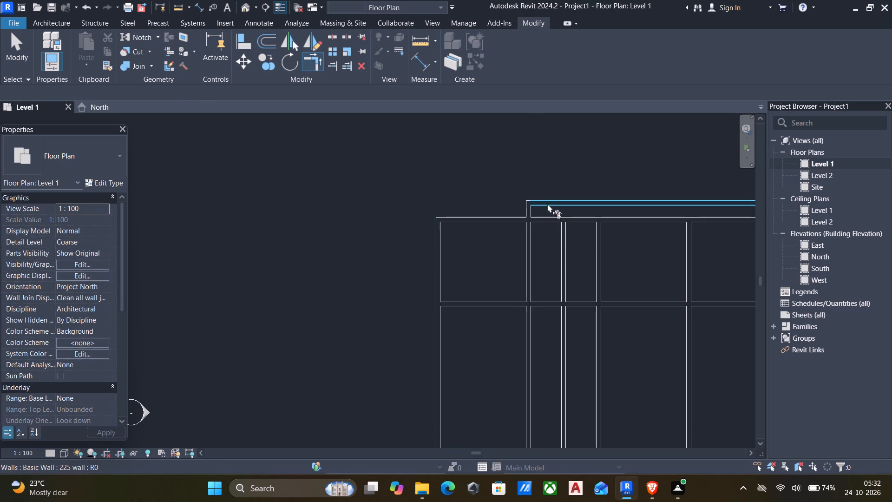
left_click(601, 260)
left_click(587, 203)
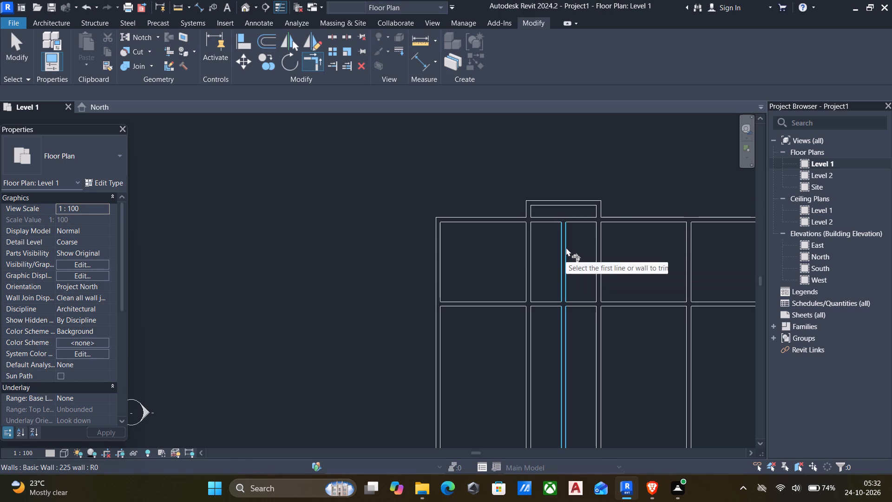
key("Escape")
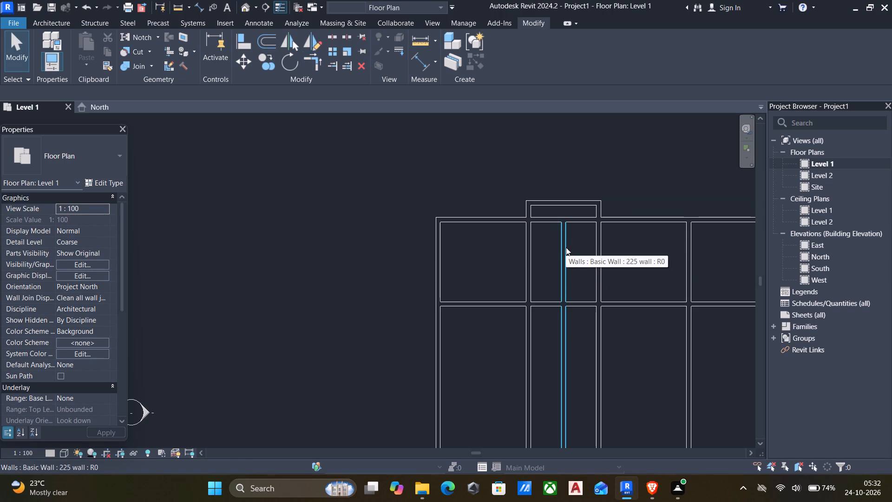
Extend the second interior wall from the west northward to meet the projecting bay's outer wall.
scroll(566, 247, "up", 3)
left_click(565, 243)
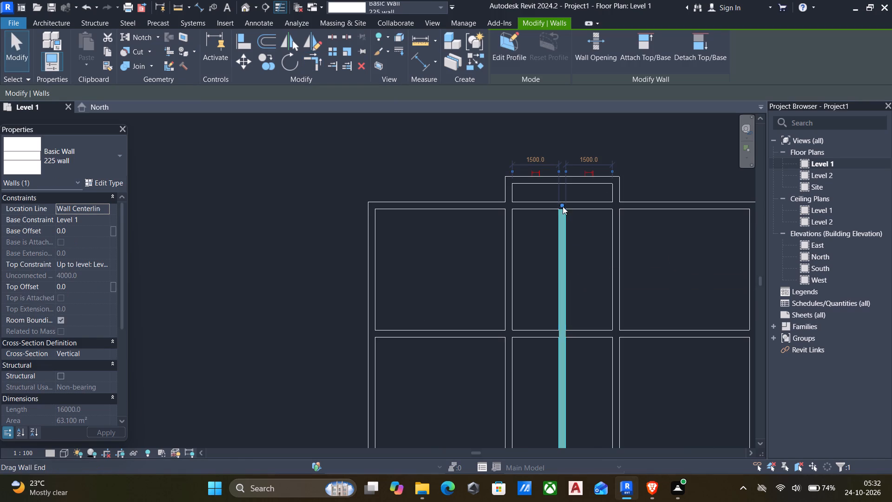
left_click_drag(563, 206, 562, 184)
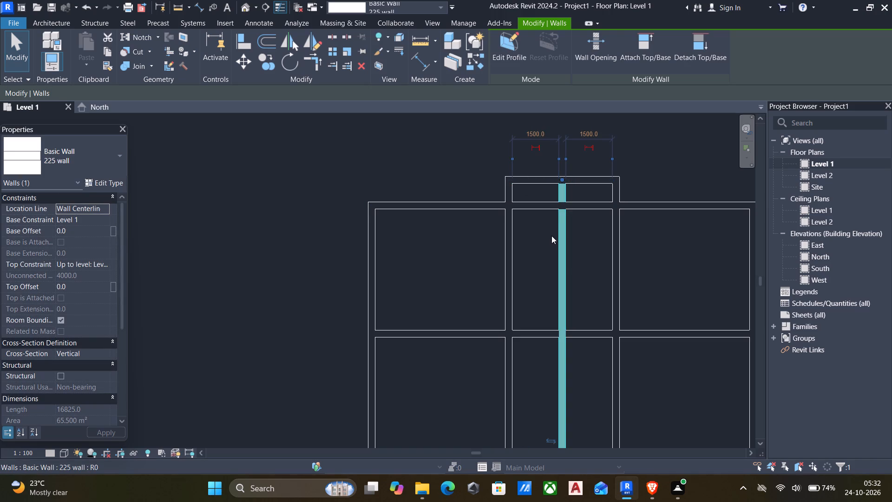
left_click(535, 279)
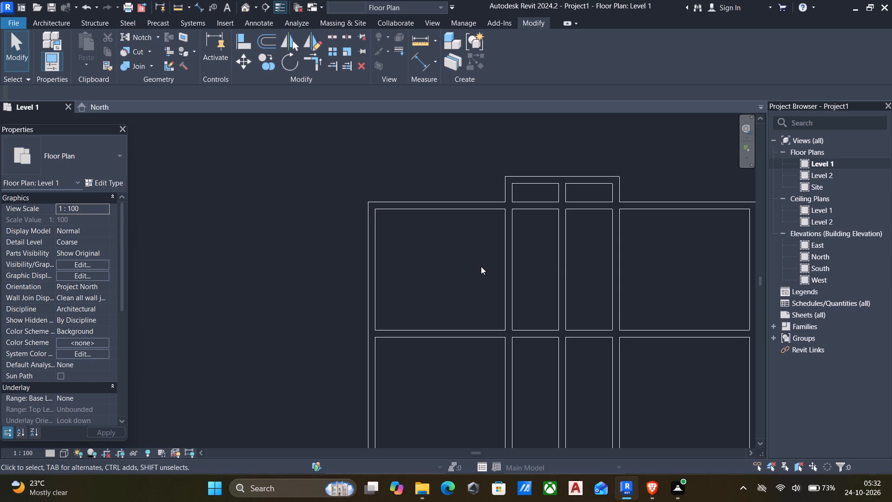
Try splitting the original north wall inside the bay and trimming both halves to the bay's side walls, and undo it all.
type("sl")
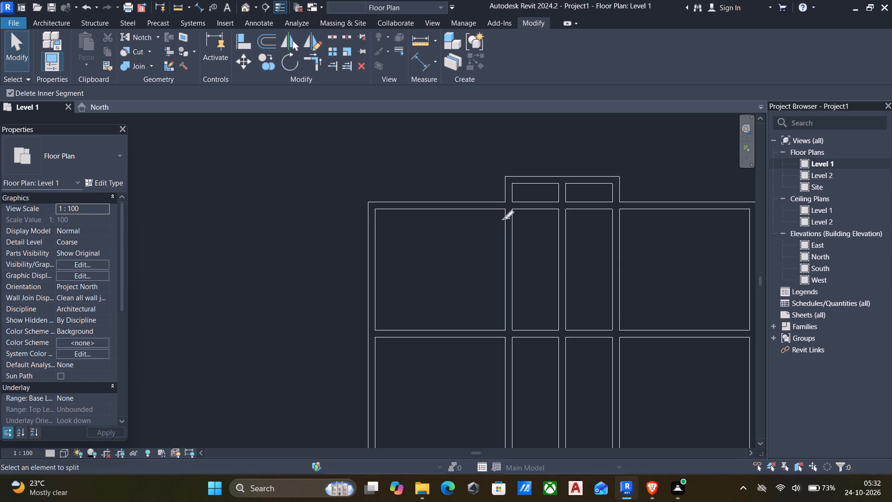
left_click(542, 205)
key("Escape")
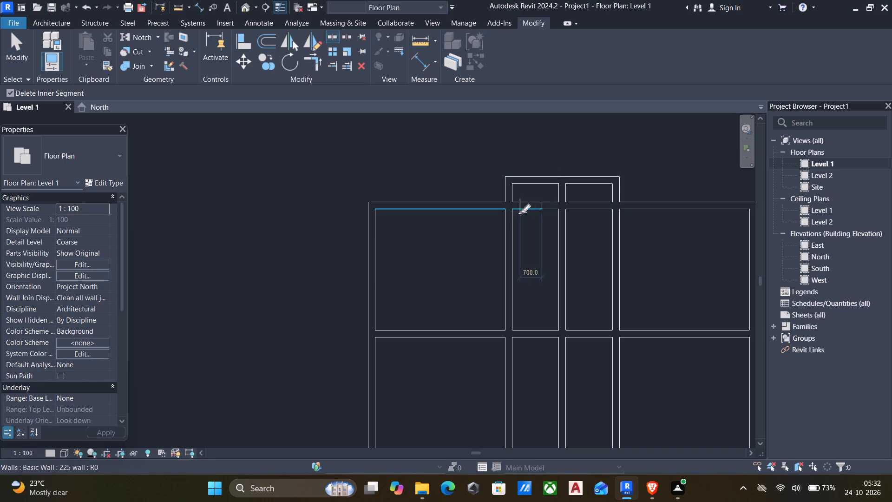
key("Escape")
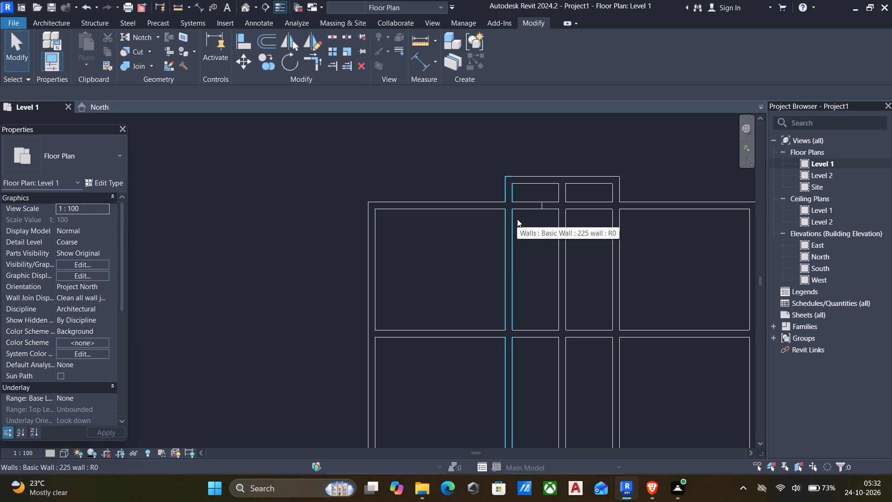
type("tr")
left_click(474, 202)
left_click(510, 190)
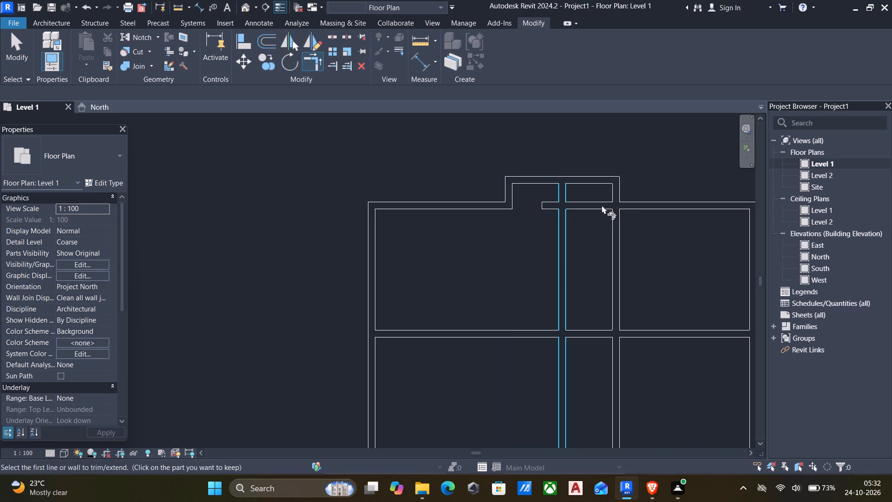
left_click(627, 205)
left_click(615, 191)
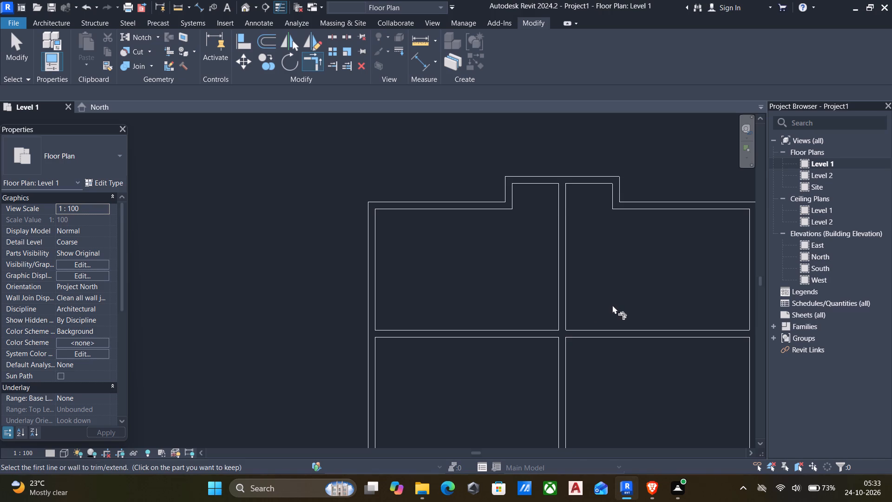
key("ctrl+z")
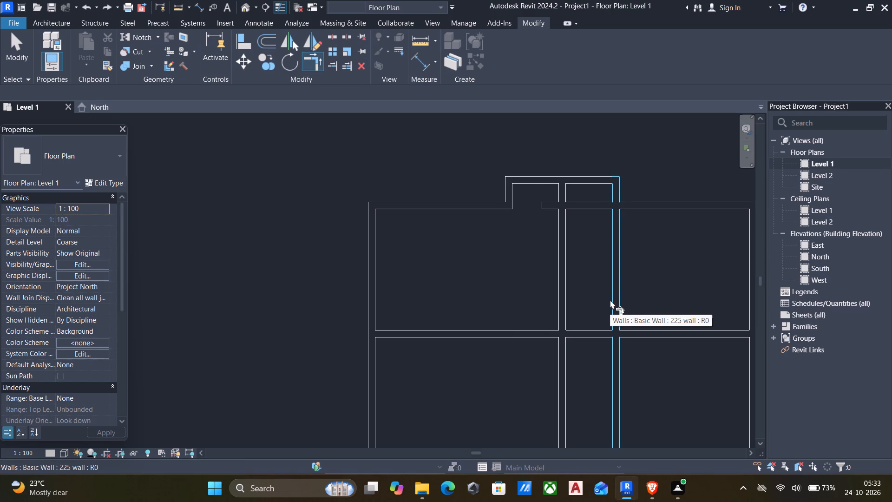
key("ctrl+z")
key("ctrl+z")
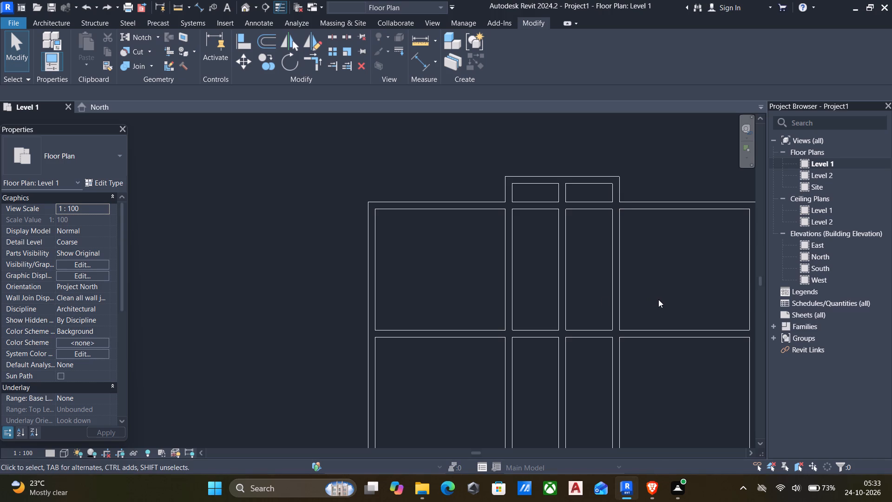
Split the original north wall at two points inside the bay, removing the roughly 1900 mm segment between them.
type("sl")
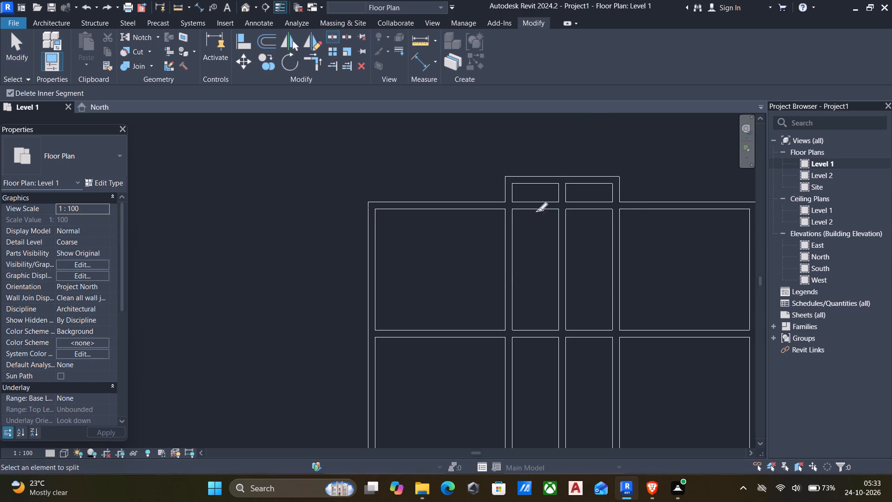
left_click(538, 206)
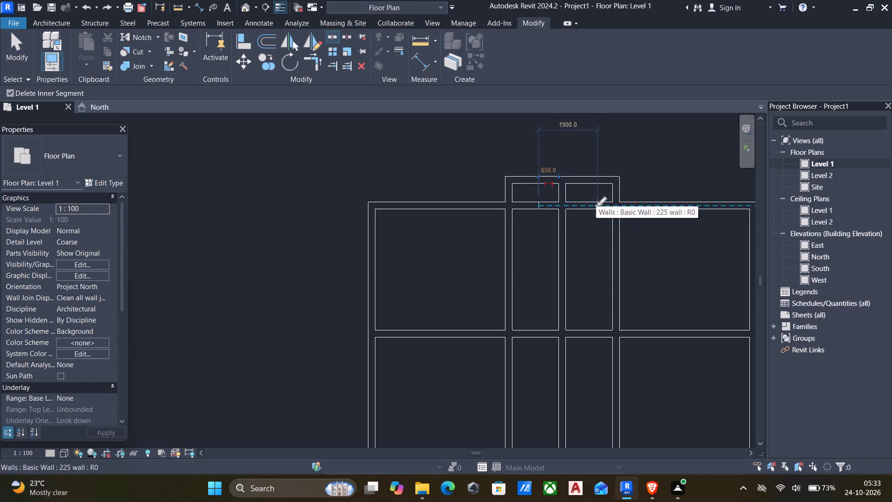
left_click(596, 205)
key("Escape")
key("Escape")
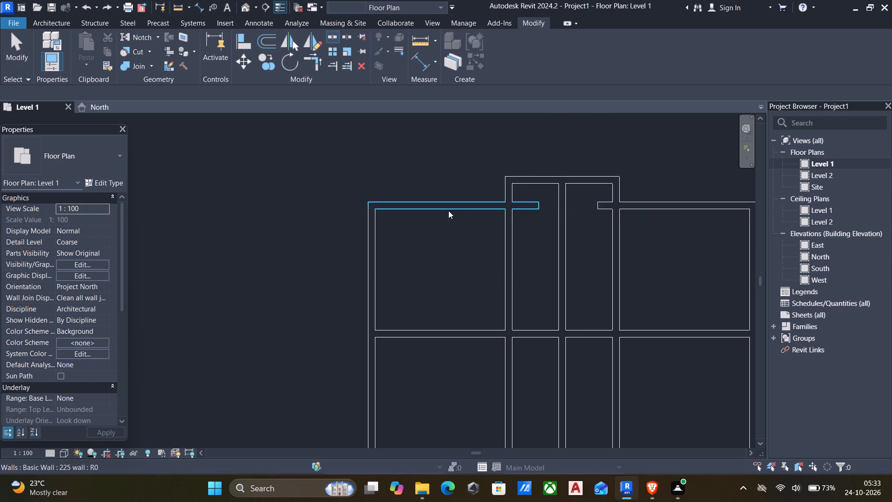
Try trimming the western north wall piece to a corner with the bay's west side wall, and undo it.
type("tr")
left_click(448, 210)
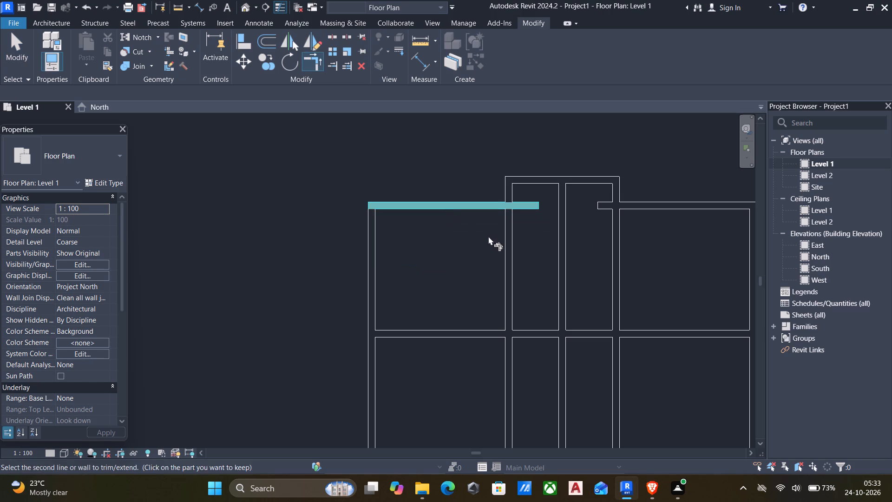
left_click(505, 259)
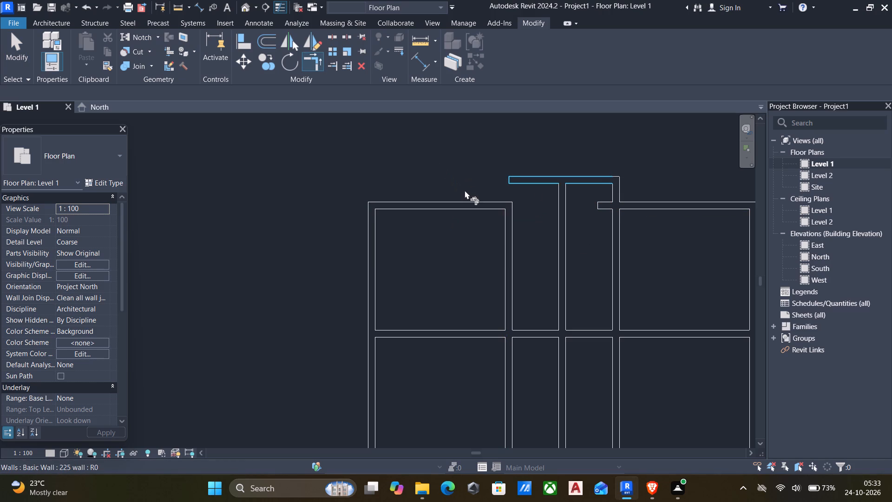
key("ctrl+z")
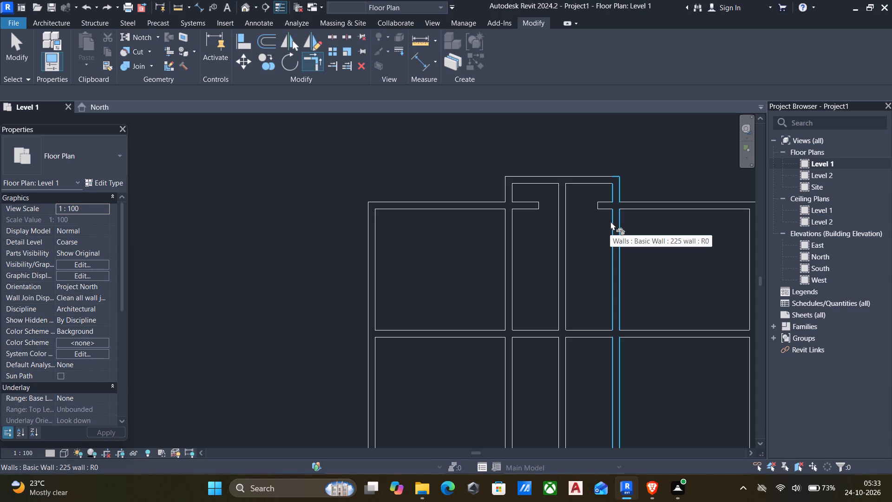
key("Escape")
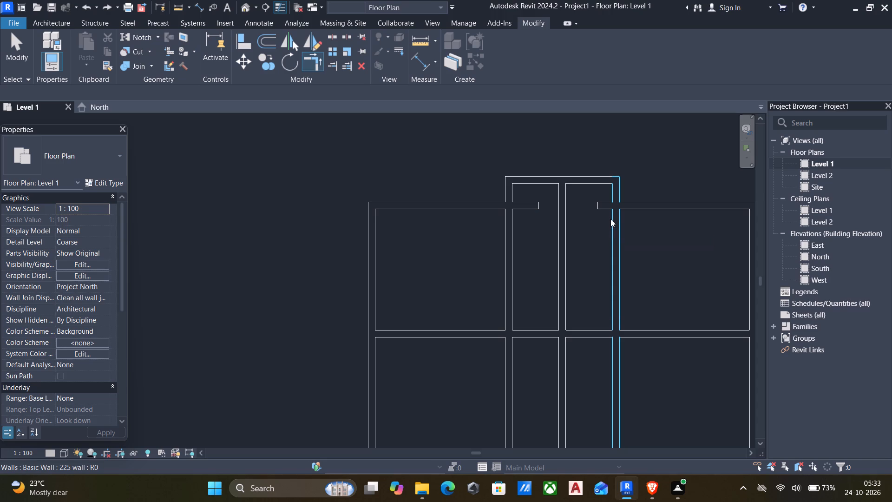
Align the cut ends of both north wall pieces with the inner faces of the bay's west and east side walls.
type("al")
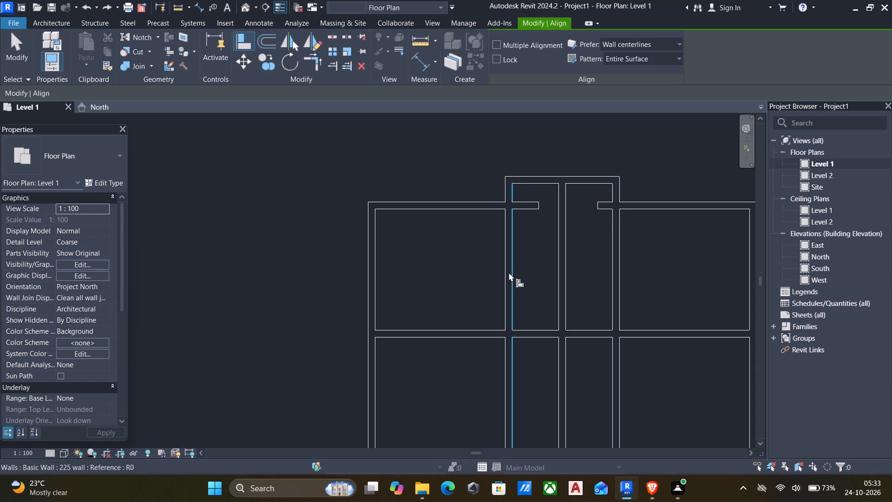
left_click(510, 271)
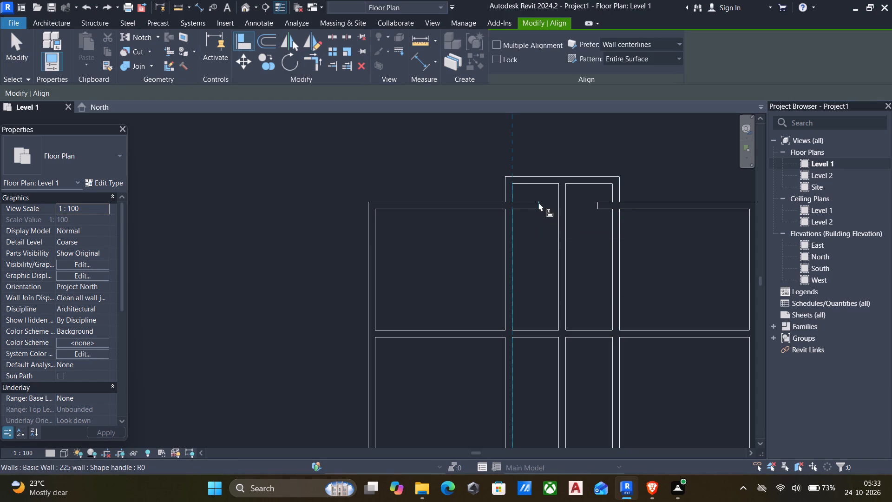
left_click(538, 204)
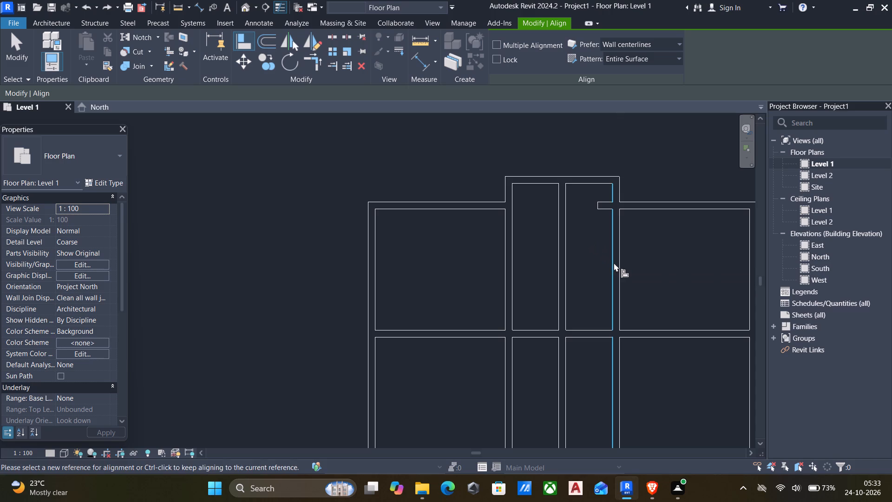
left_click(614, 263)
left_click(599, 205)
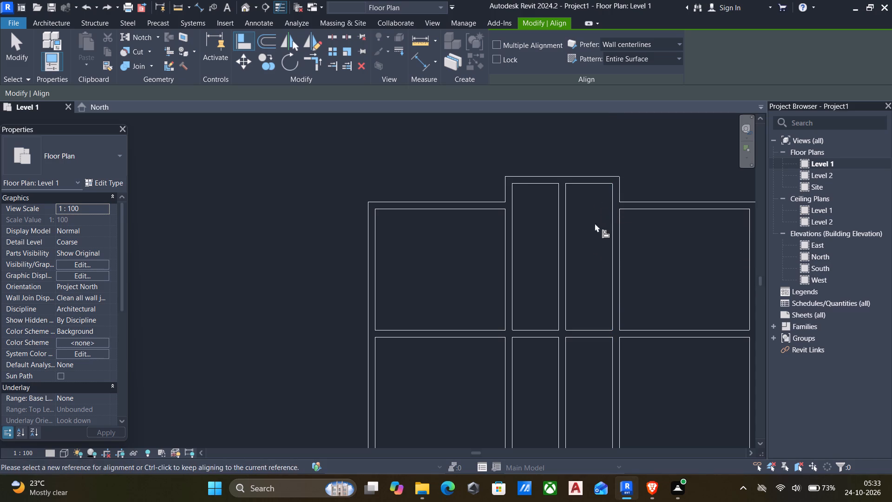
Offset a copy of the bay's outer north wall 2625 mm into the building as a cross wall.
middle_click_drag(456, 307, 454, 278)
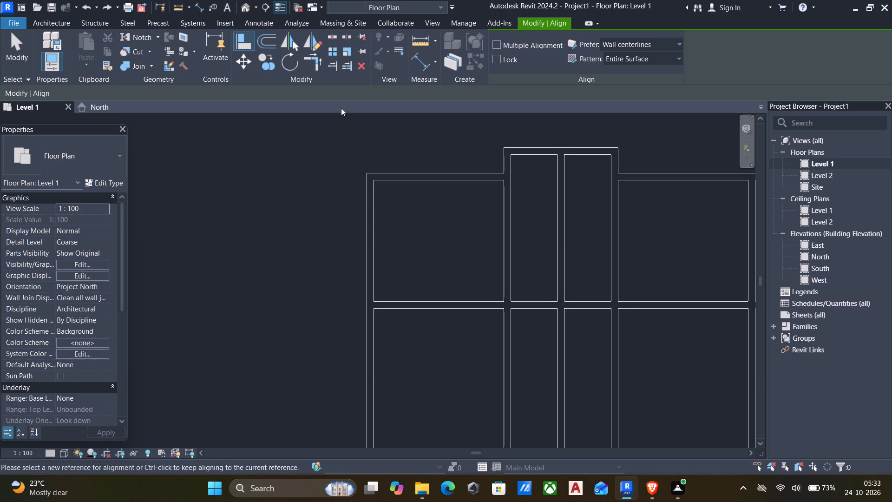
left_click(259, 40)
left_click_drag(171, 89, 8, 82)
key("2")
type("625")
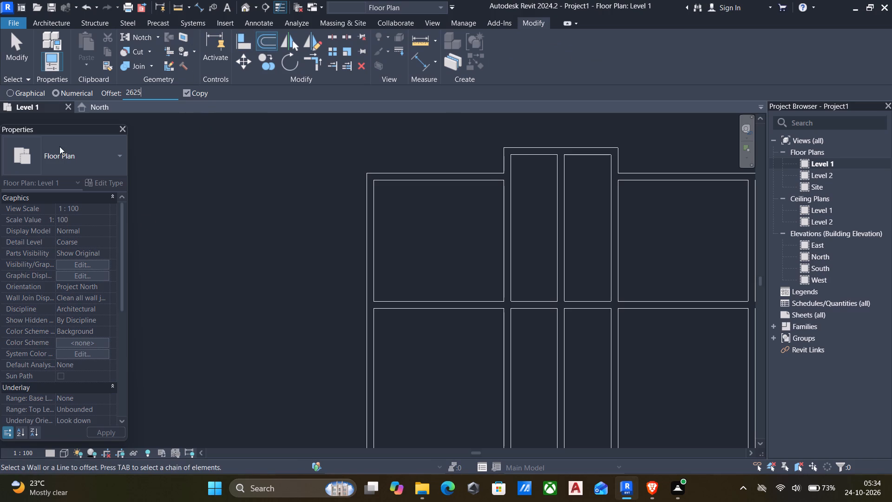
left_click(539, 152)
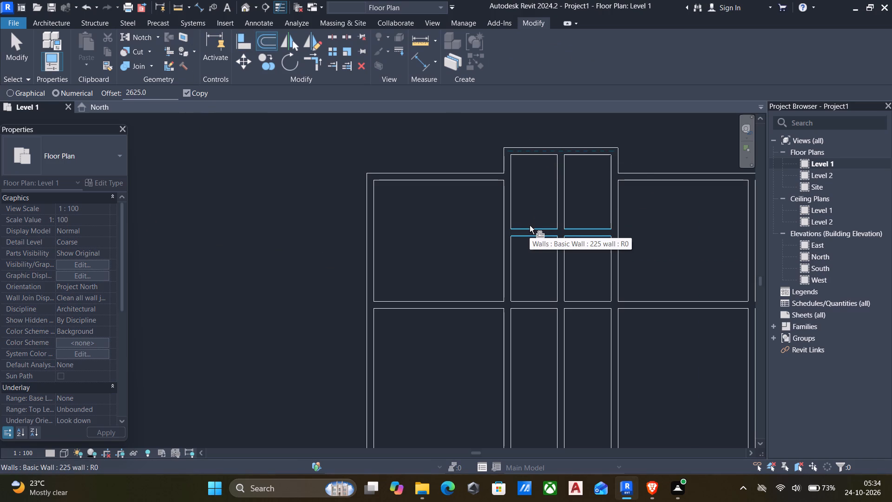
key("Escape")
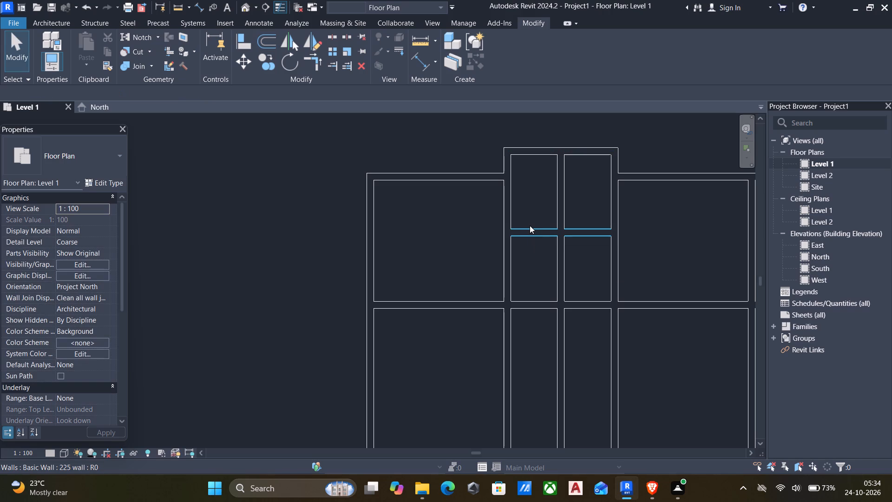
Measure the clear depth between the new bay cross wall and the long interior wall south of it.
key("d")
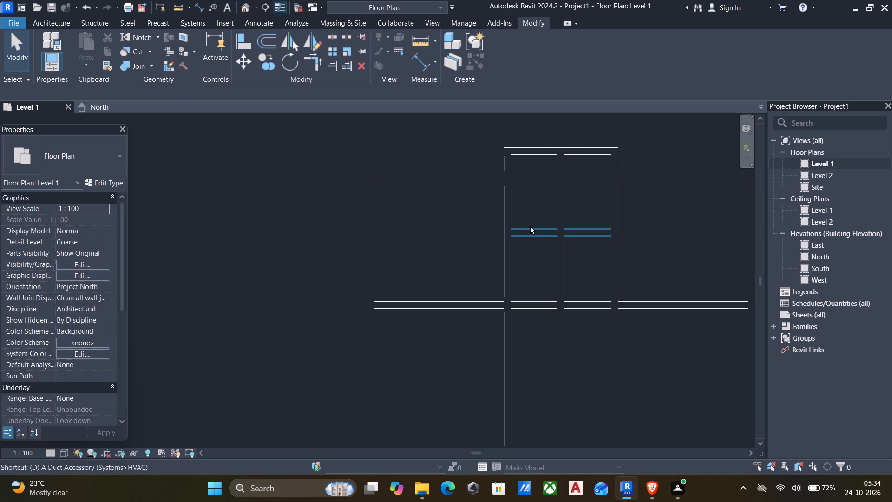
type("dd")
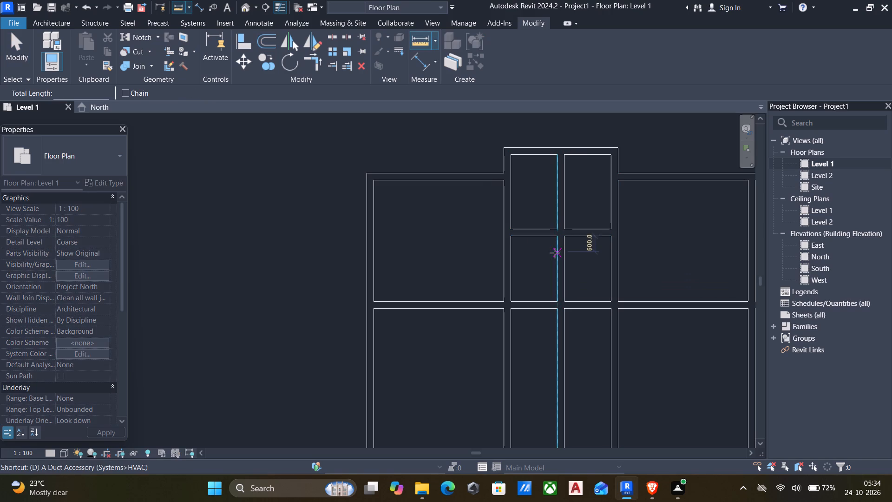
left_click(533, 237)
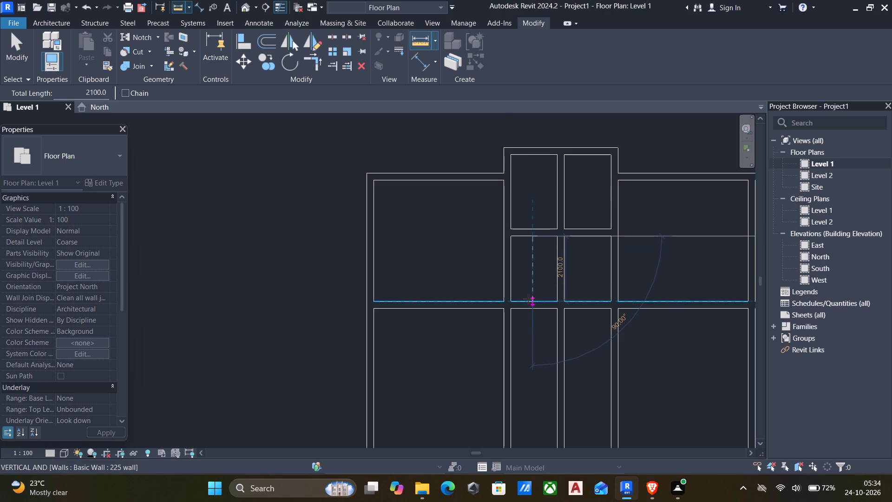
scroll(528, 299, "up", 3)
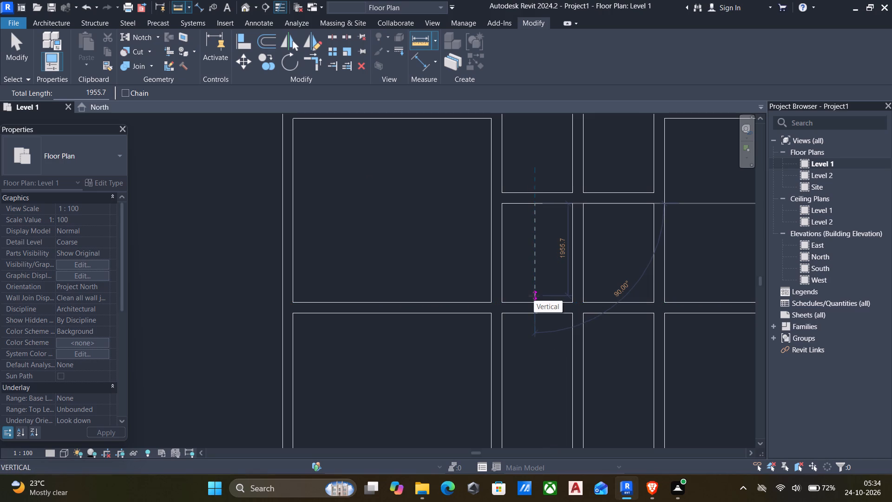
key("Escape")
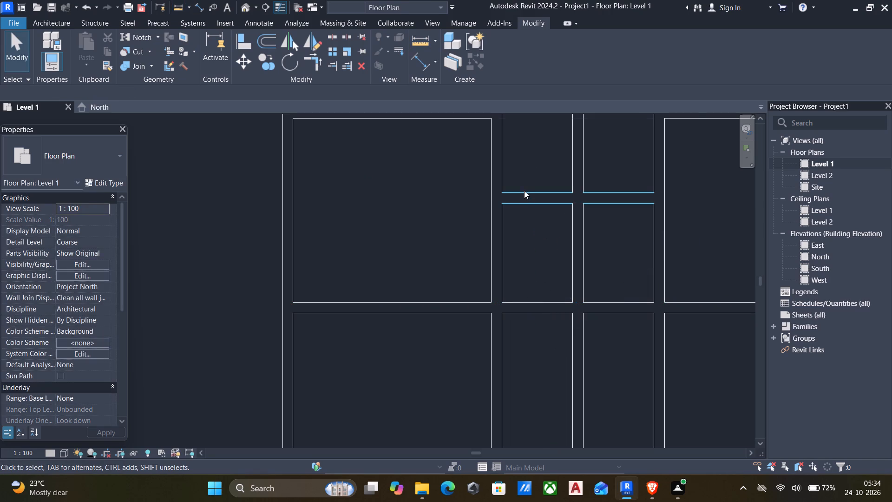
Set the clear distance between the bay cross wall and the long interior wall south of it to 1800 mm.
left_click(524, 191)
left_click(686, 249)
type("1800")
key("Return")
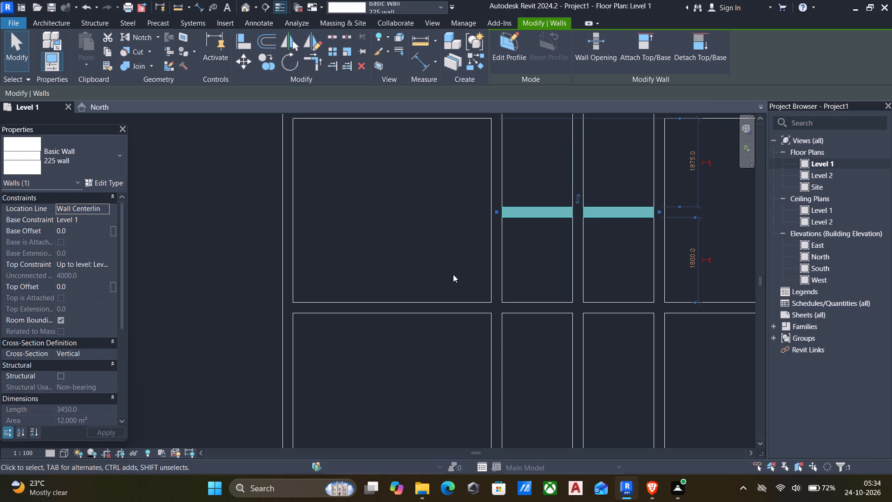
left_click(444, 265)
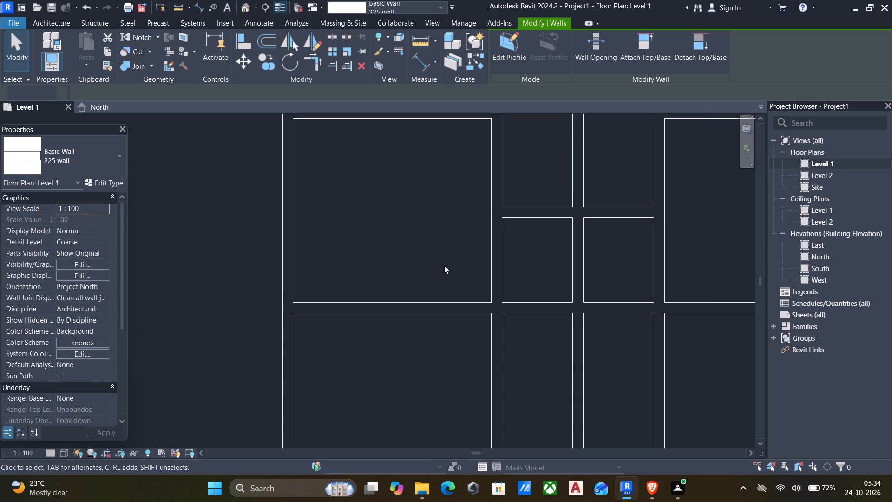
Split the first and third interior walls from the west between the bay cross wall and the long interior wall south of it.
scroll(444, 265, "down", 1)
middle_click_drag(444, 265, 430, 280)
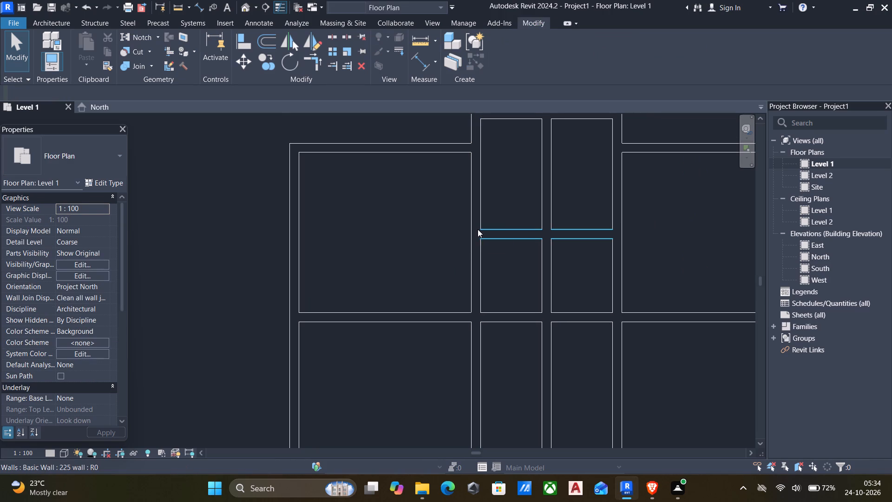
key("s")
key("l")
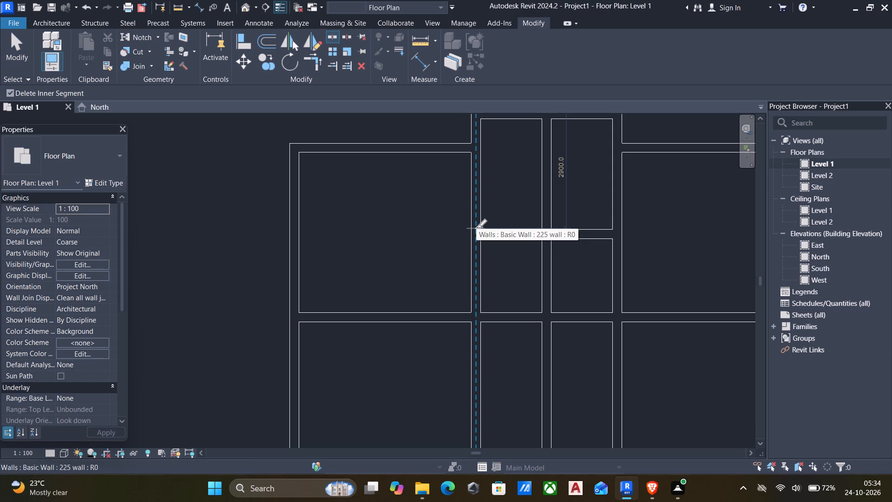
left_click(476, 276)
left_click(615, 271)
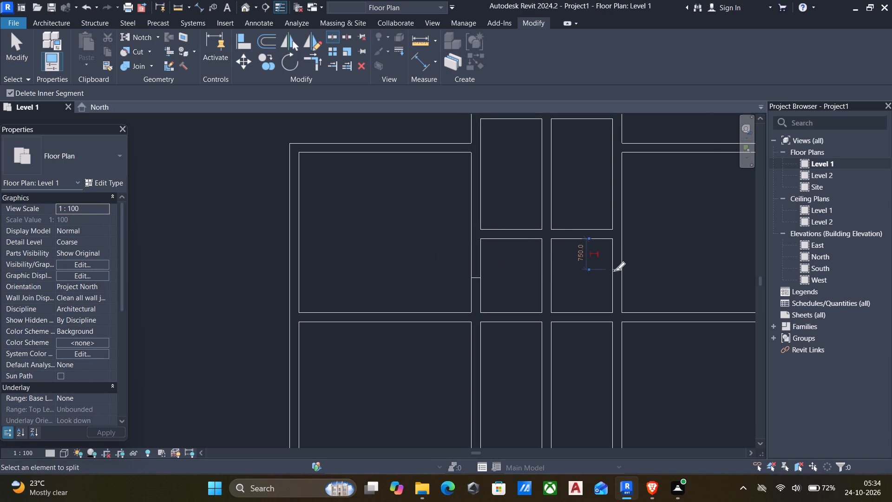
Trim the bay portions of the first and third interior walls from the west to corners with the bay cross wall.
key("Escape")
type("tr")
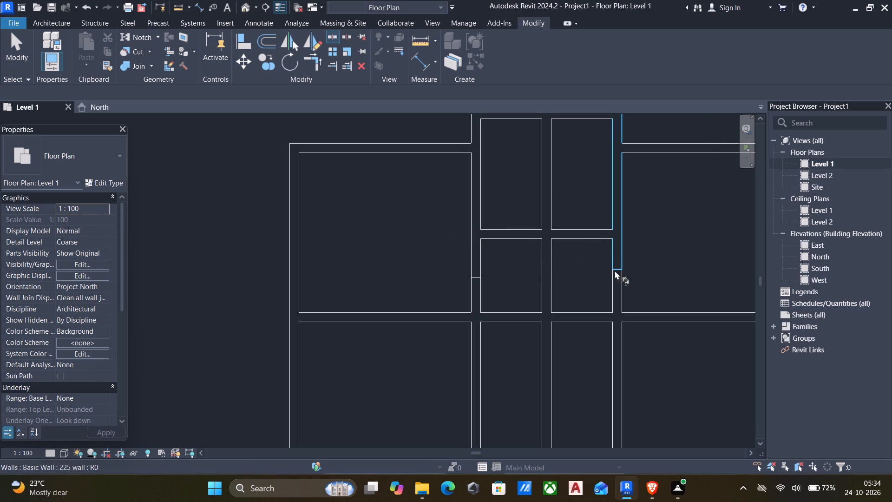
left_click(476, 211)
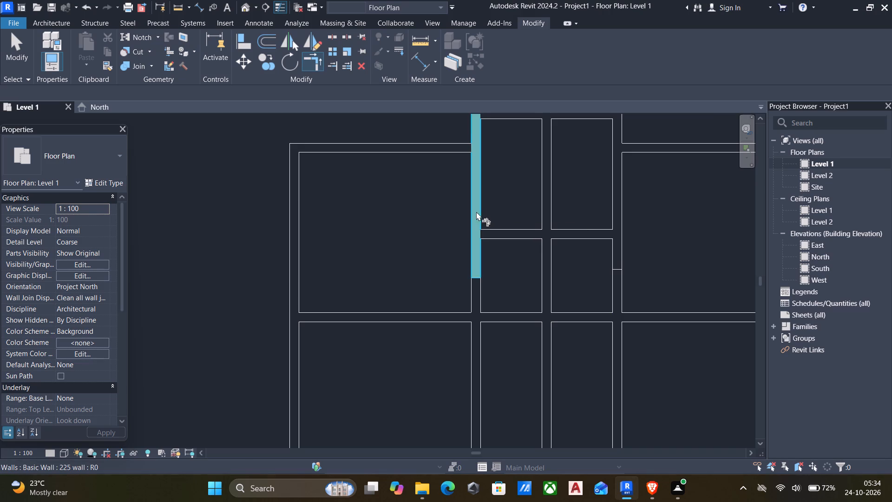
left_click(501, 233)
left_click(618, 211)
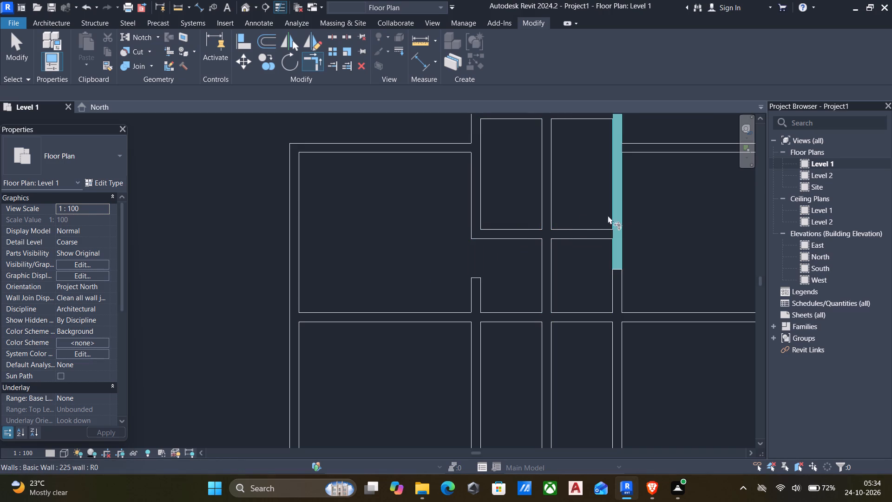
left_click(580, 229)
Offset two successive copies of the long interior wall southward at 2625 mm spacing.
scroll(506, 309, "down", 2)
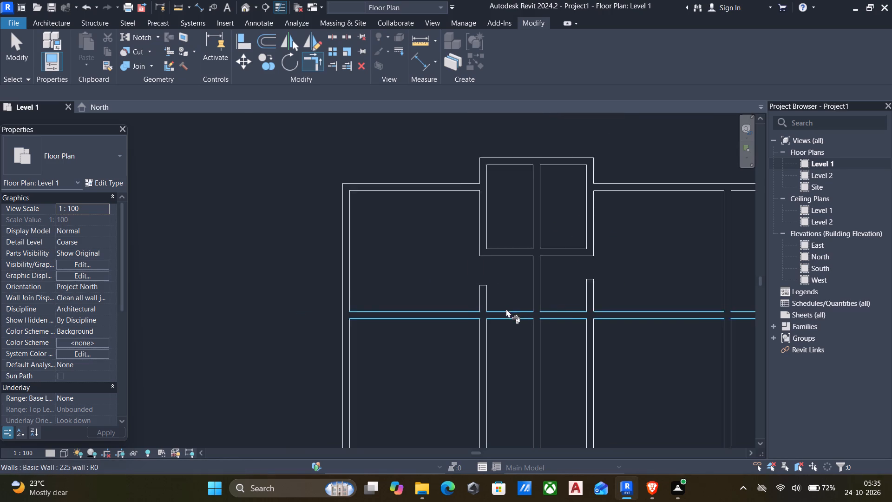
scroll(506, 309, "down", 1)
left_click(267, 41)
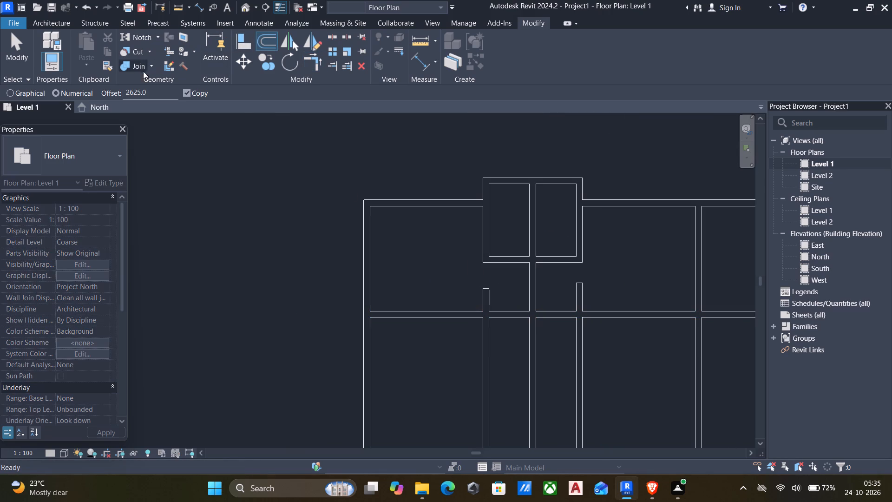
left_click_drag(154, 88, 15, 95)
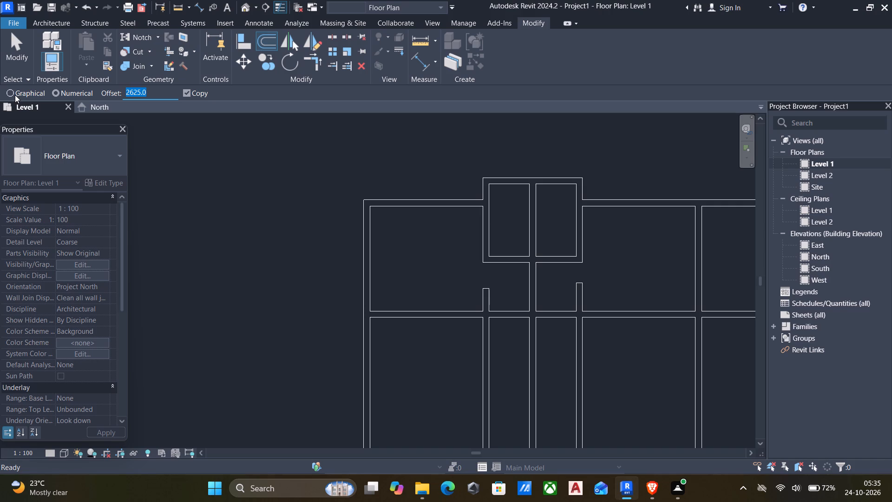
type("2625")
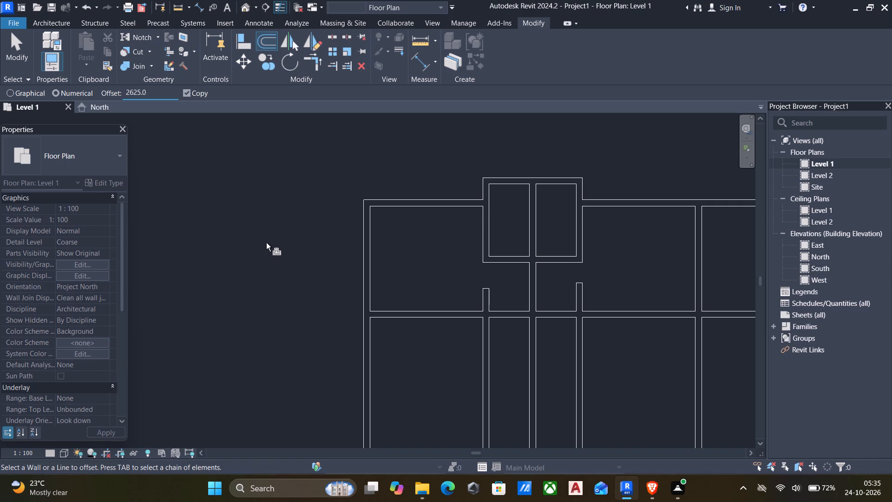
left_click(427, 316)
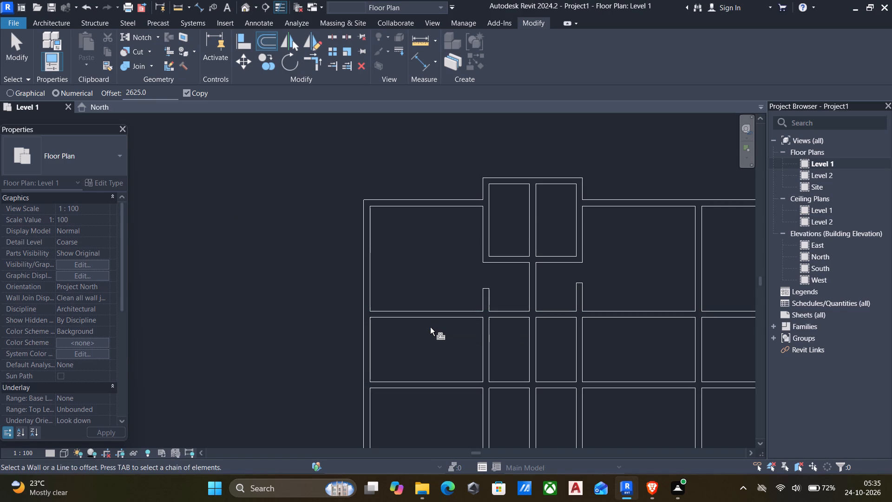
middle_click_drag(431, 329, 423, 295)
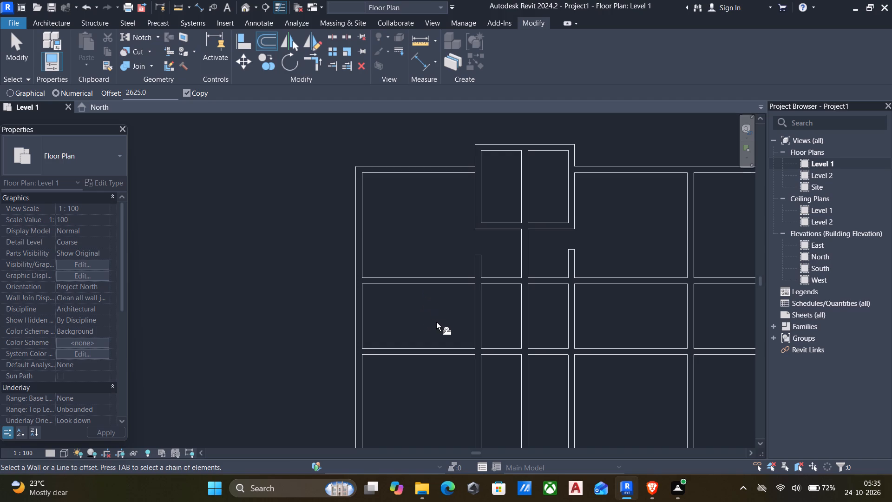
middle_click_drag(453, 318, 436, 270)
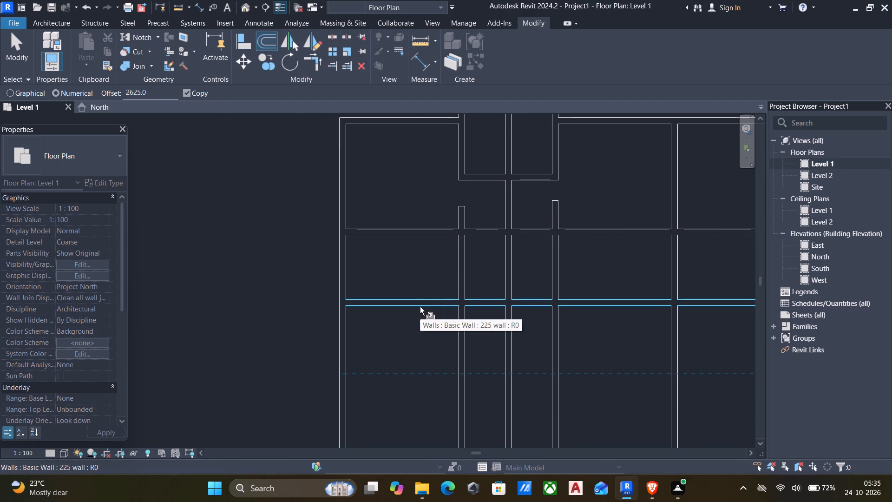
left_click(420, 307)
scroll(412, 322, "down", 4)
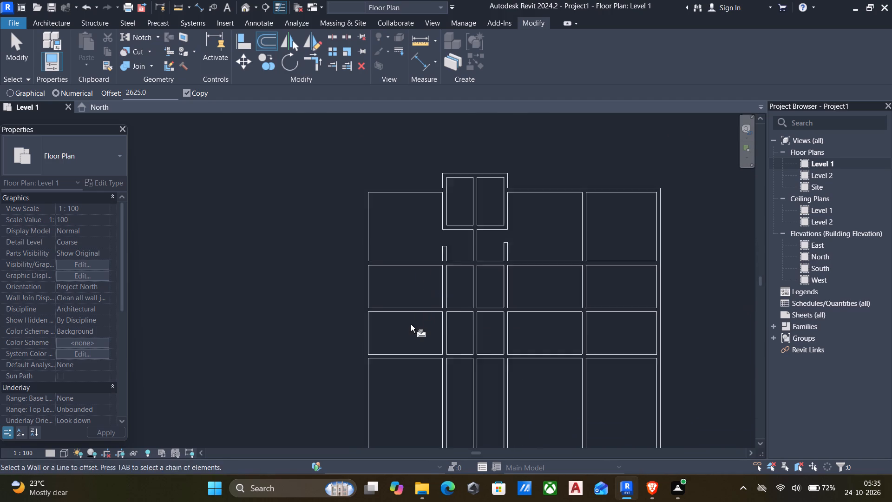
middle_click_drag(410, 324, 389, 294)
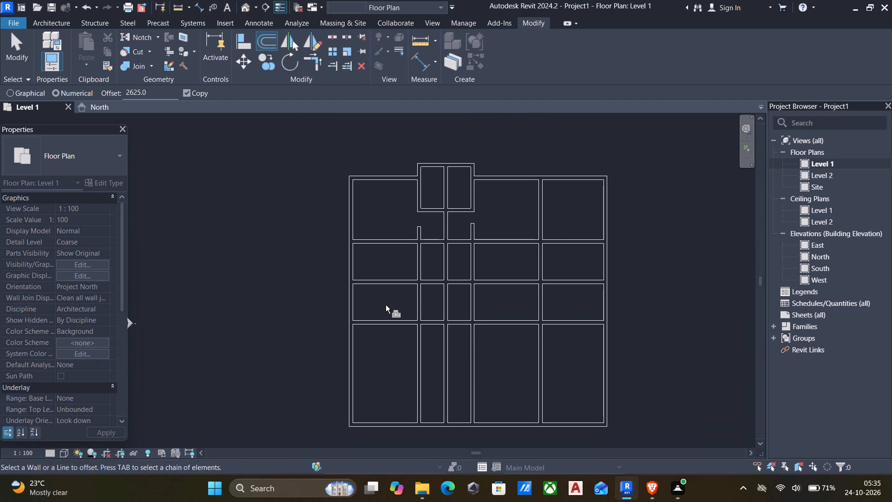
key("Escape")
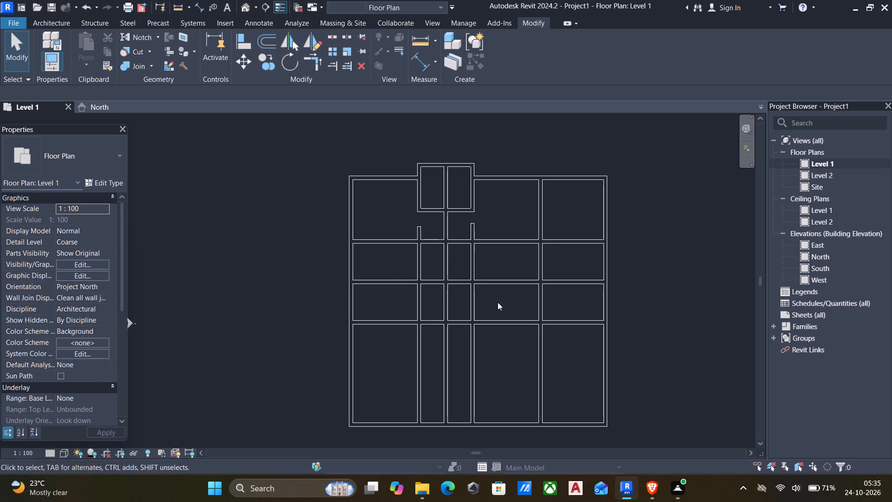
Shorten both new east-west walls so they run only from the west outer wall to the first interior wall.
left_click(398, 281)
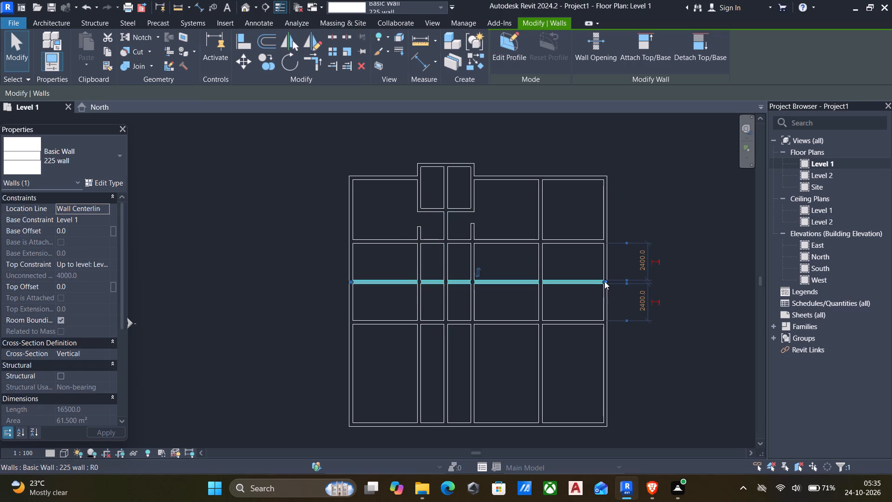
left_click_drag(604, 281, 423, 279)
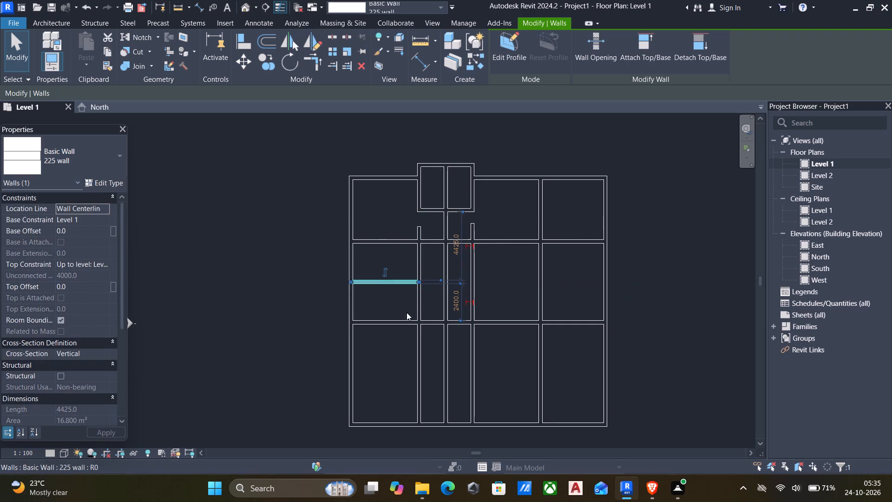
left_click(404, 317)
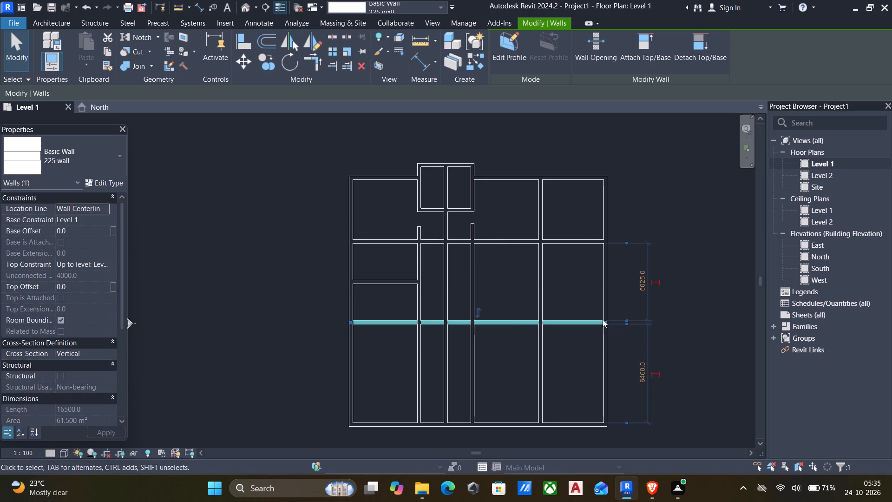
left_click_drag(603, 319, 449, 320)
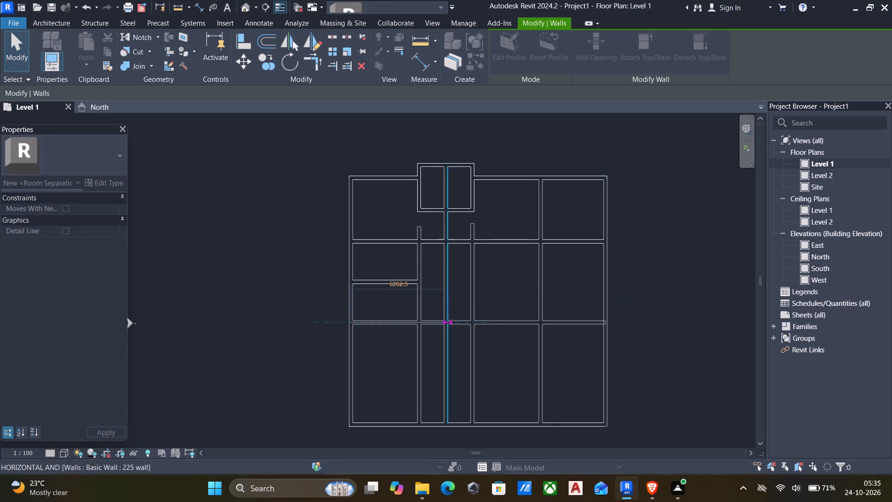
left_click_drag(449, 320, 423, 323)
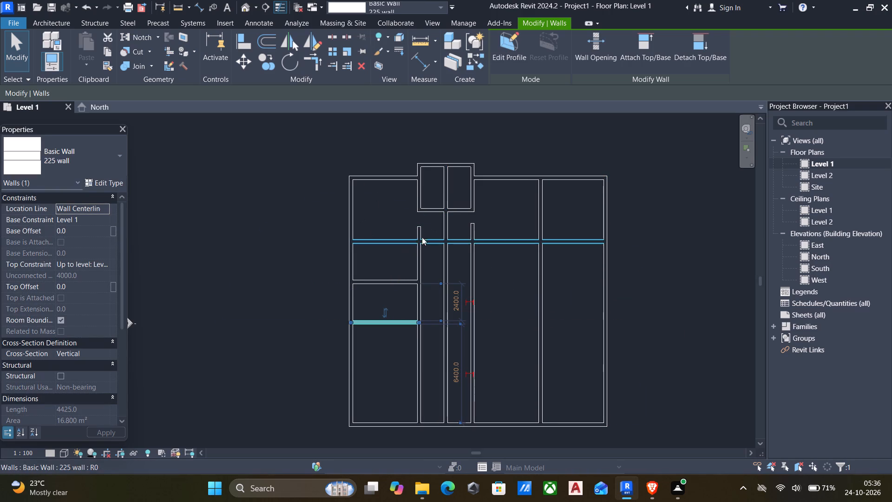
Pull the north ends of the first and third interior walls from the west back to the long interior wall.
left_click(420, 234)
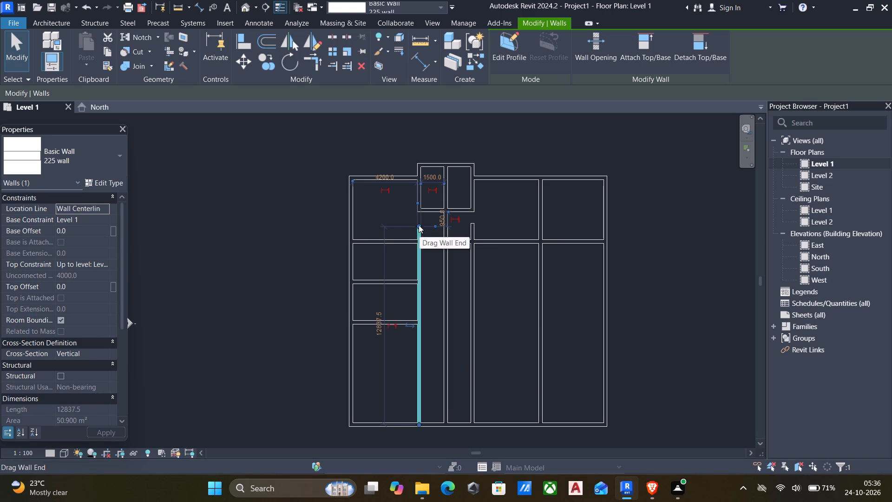
left_click_drag(418, 225, 416, 238)
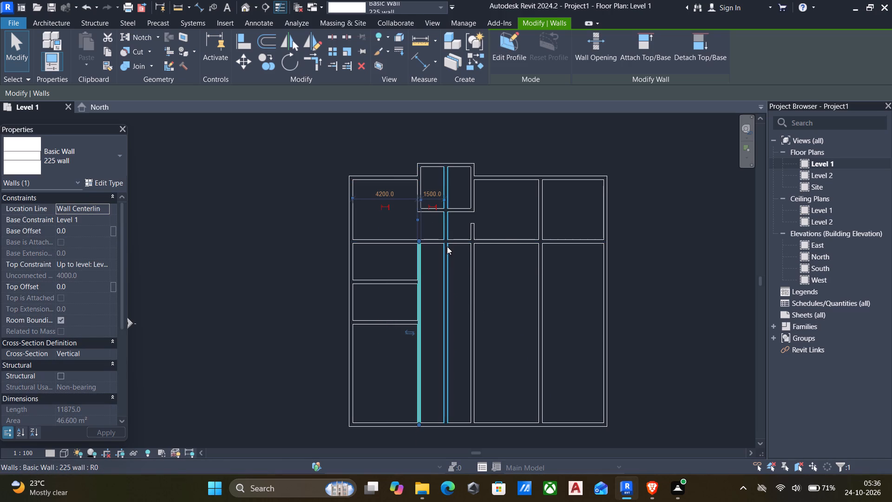
left_click(471, 253)
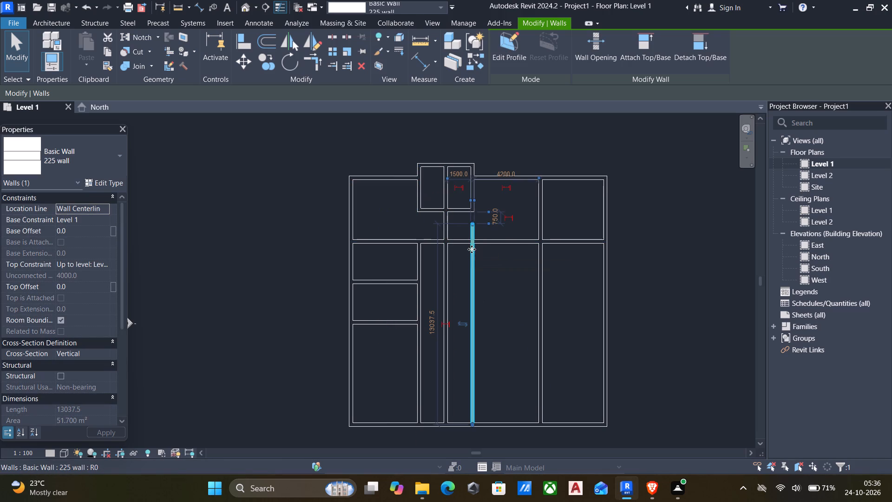
left_click_drag(473, 224, 473, 238)
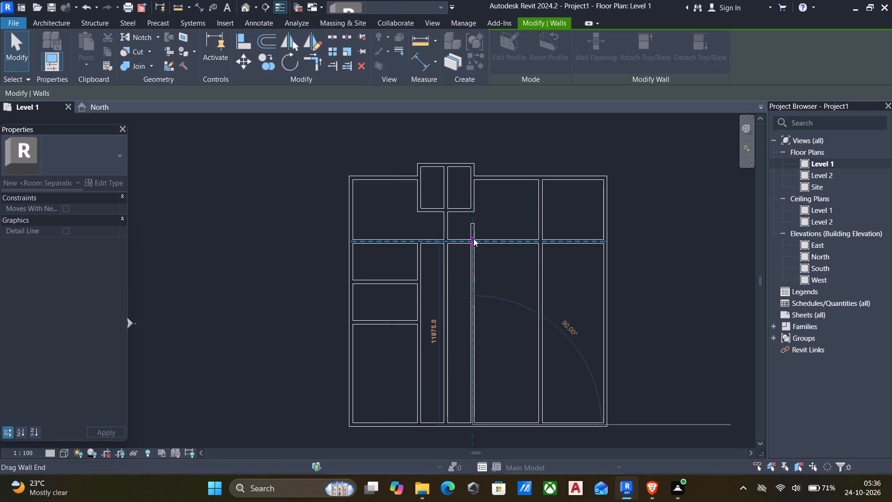
left_click(512, 330)
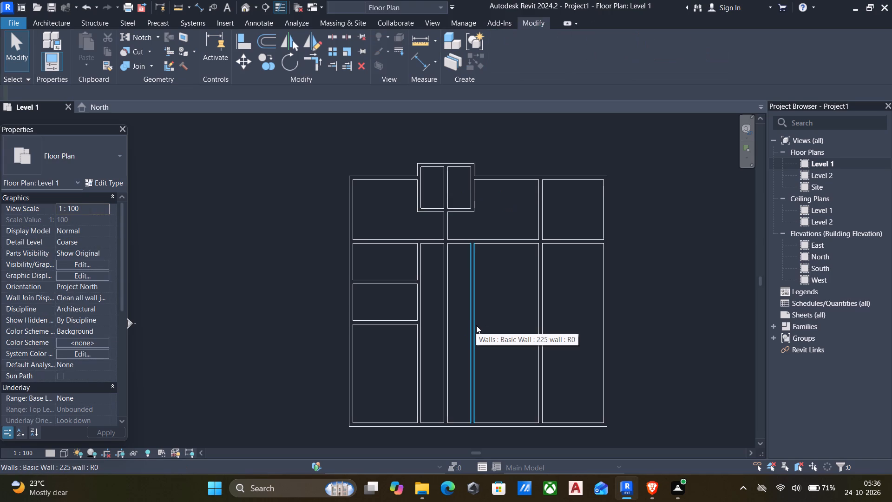
Outline a 600 by 400 mm rectangle with detail lines below the bay cross wall, against the middle interior wall's west face.
middle_click(463, 341)
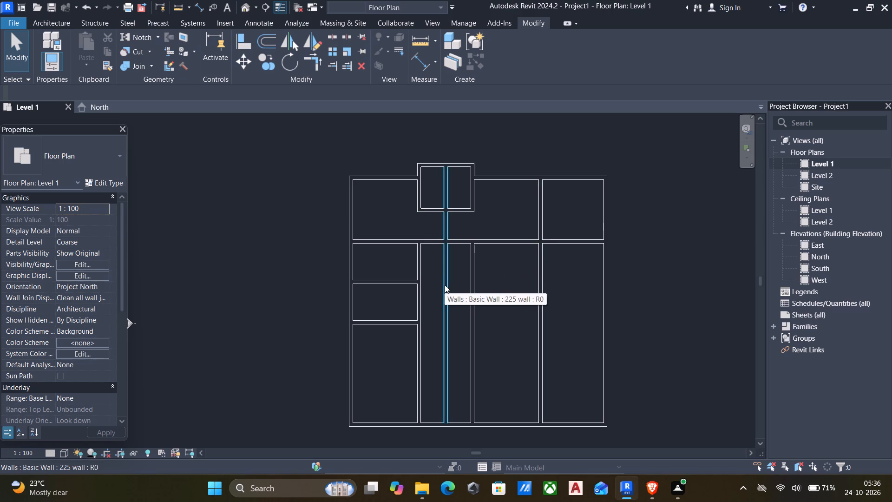
left_click(251, 21)
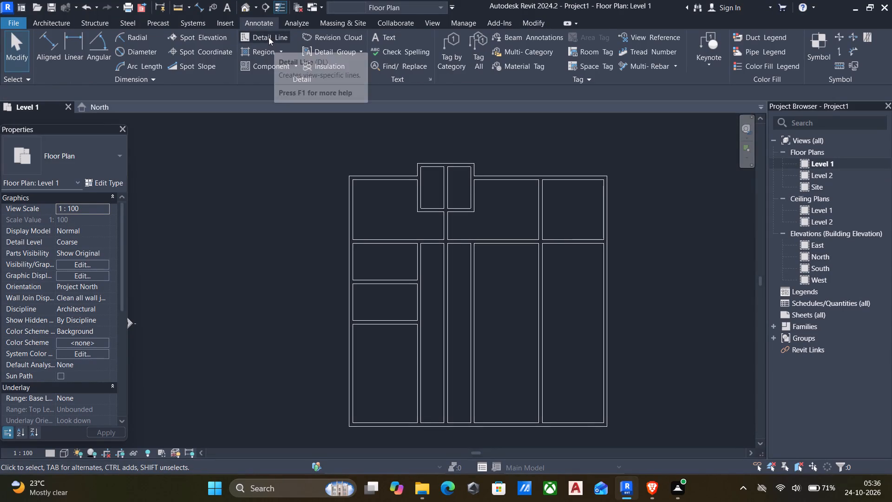
left_click(269, 37)
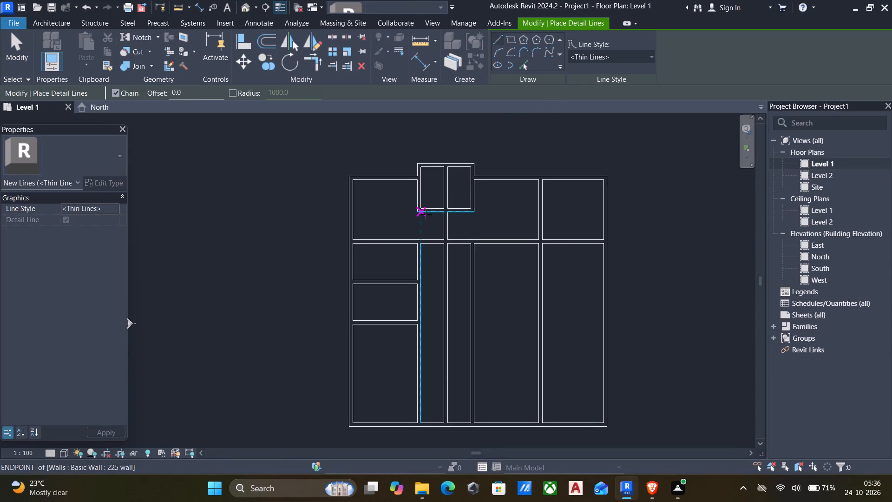
scroll(437, 231, "up", 5)
scroll(448, 190, "up", 4)
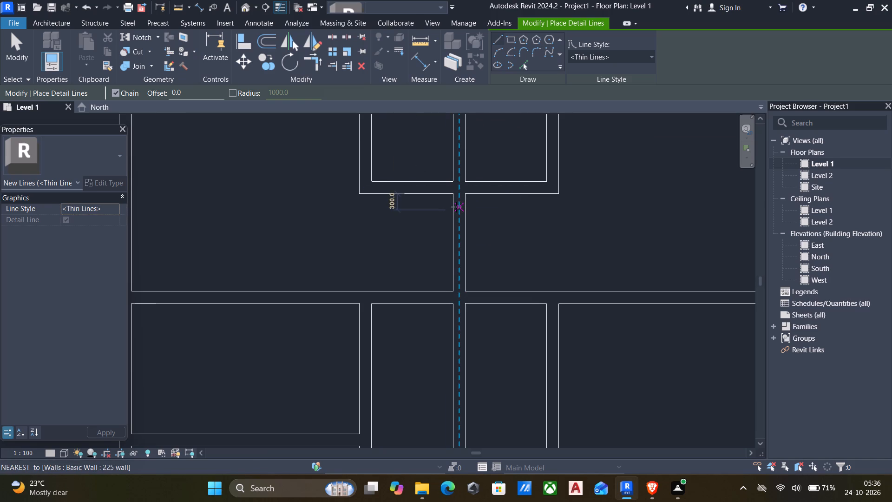
scroll(456, 207, "up", 4)
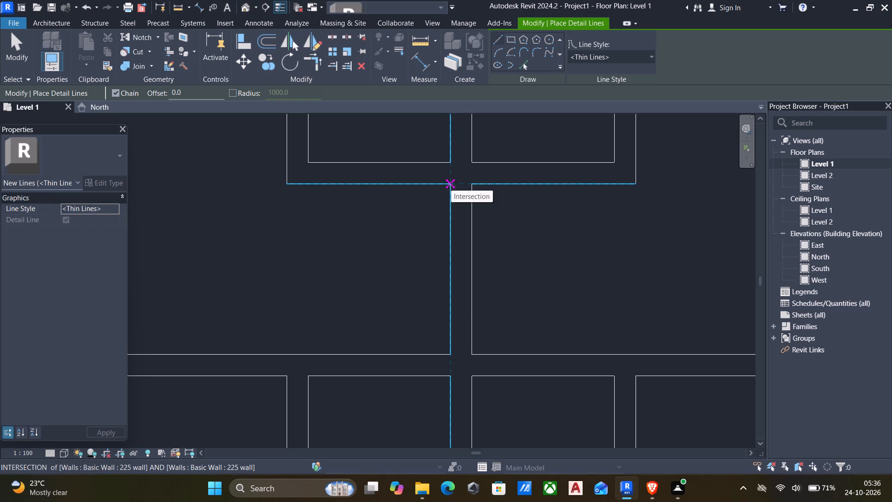
left_click(451, 185)
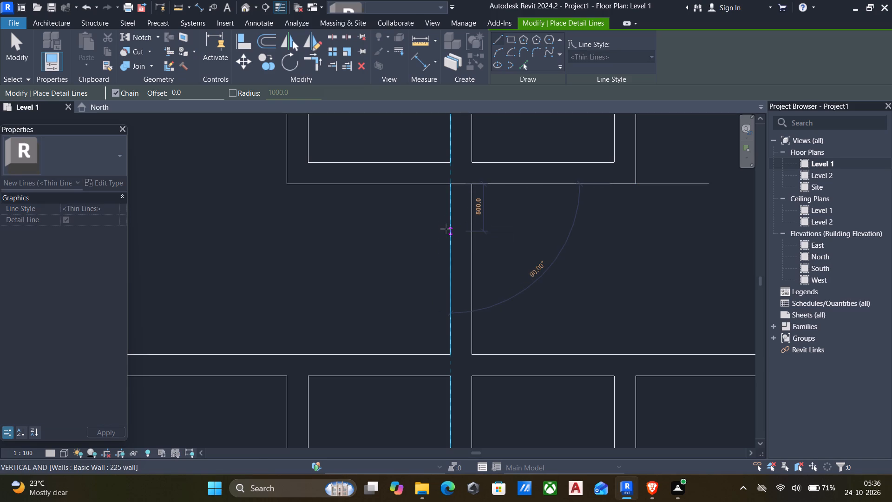
left_click(448, 224)
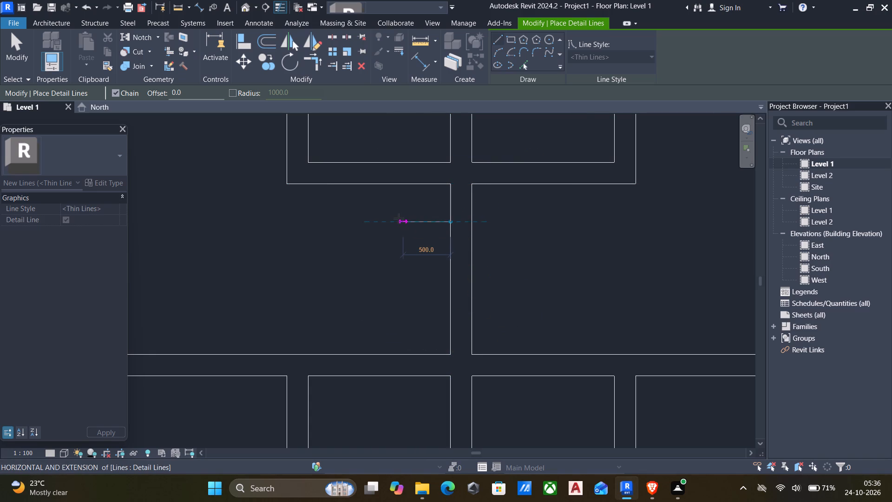
left_click(394, 218)
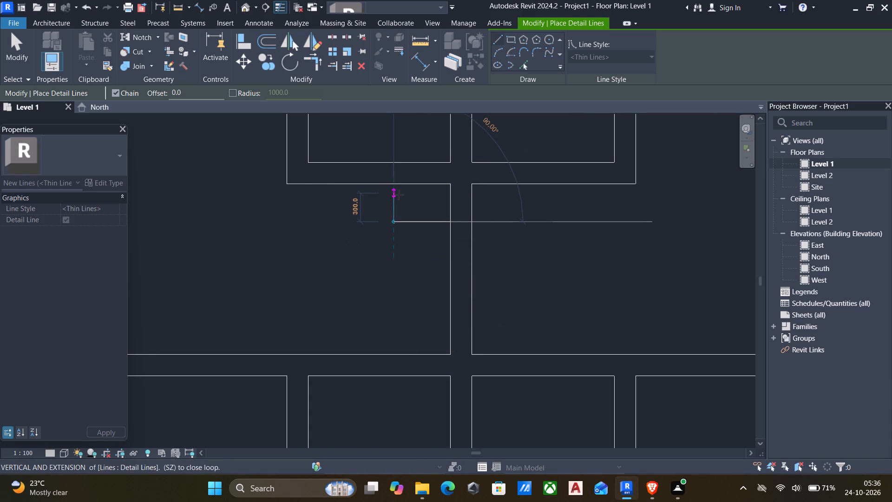
left_click(394, 186)
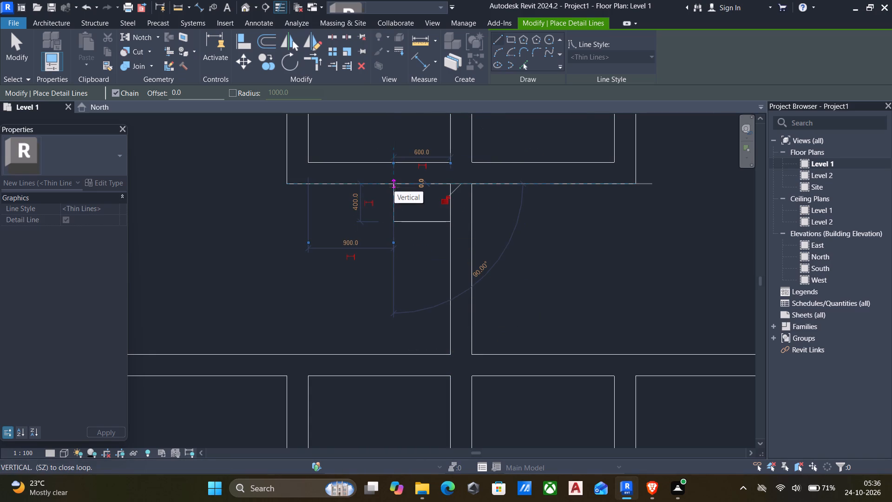
key("Escape")
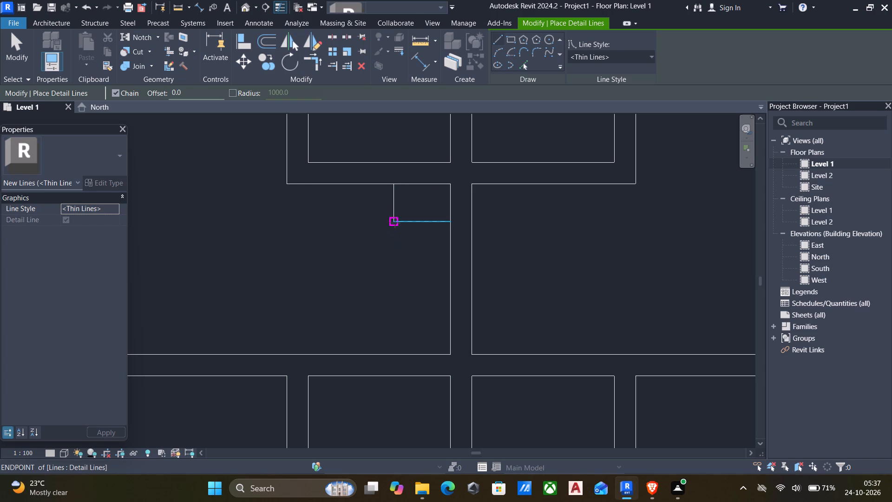
Extend the rectangle's west side 1400 mm down to the long interior wall with a detail line, and cross the full-height outline with two corner-to-corner diagonals.
left_click(395, 223)
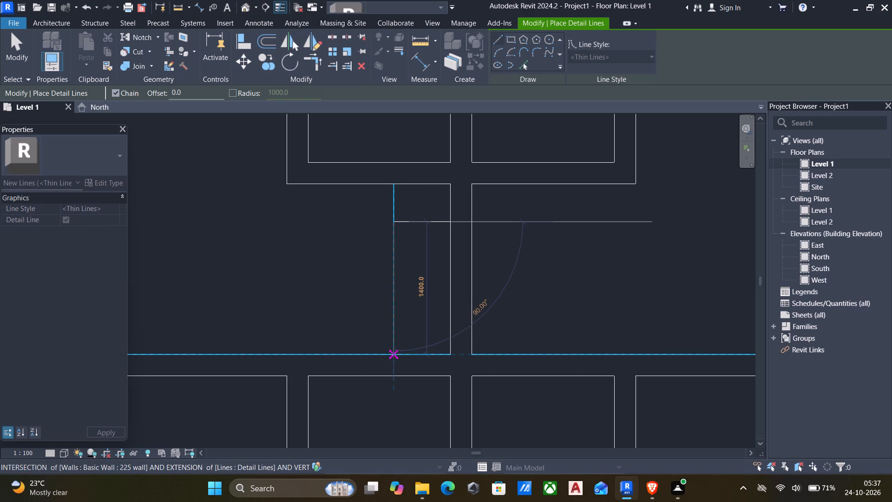
left_click(394, 353)
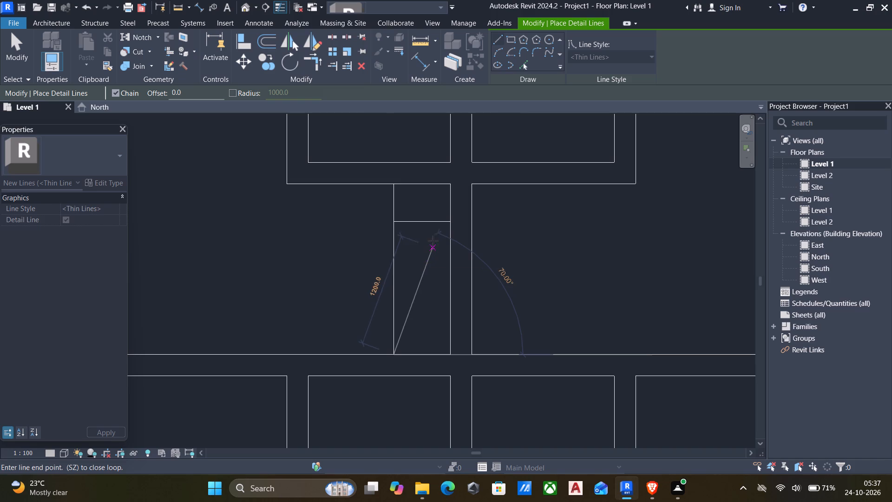
left_click(453, 184)
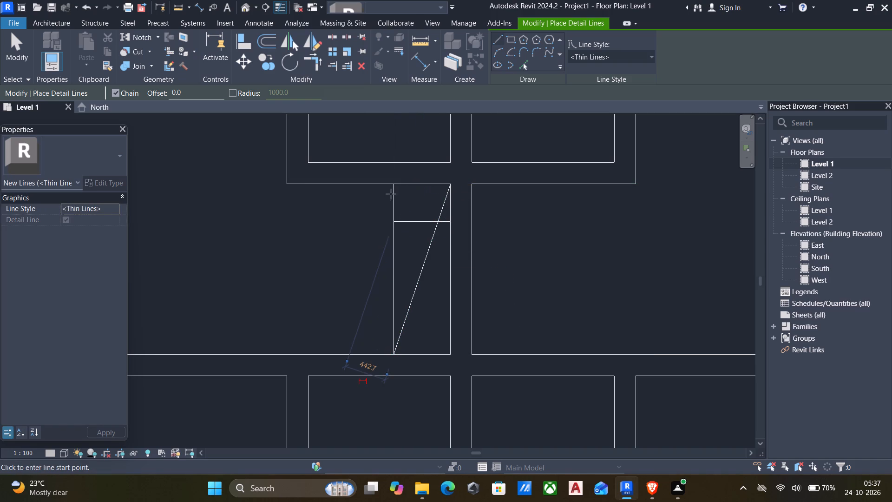
left_click(395, 187)
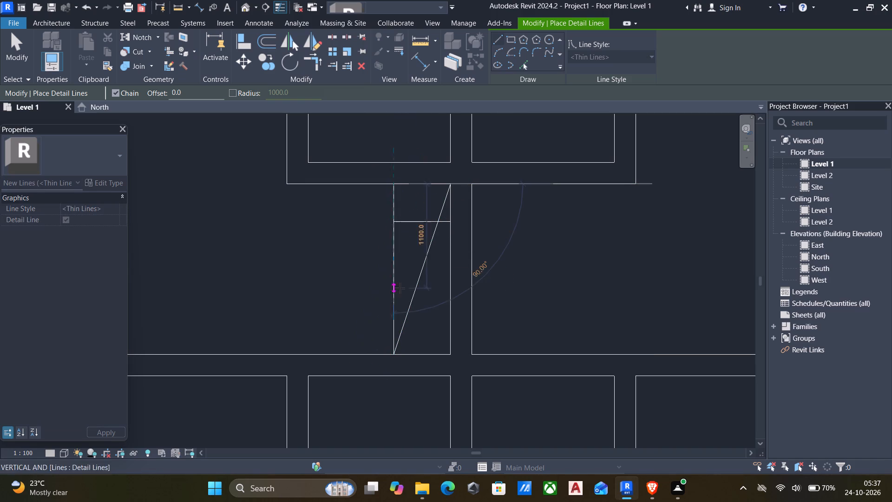
left_click(449, 352)
key("Escape")
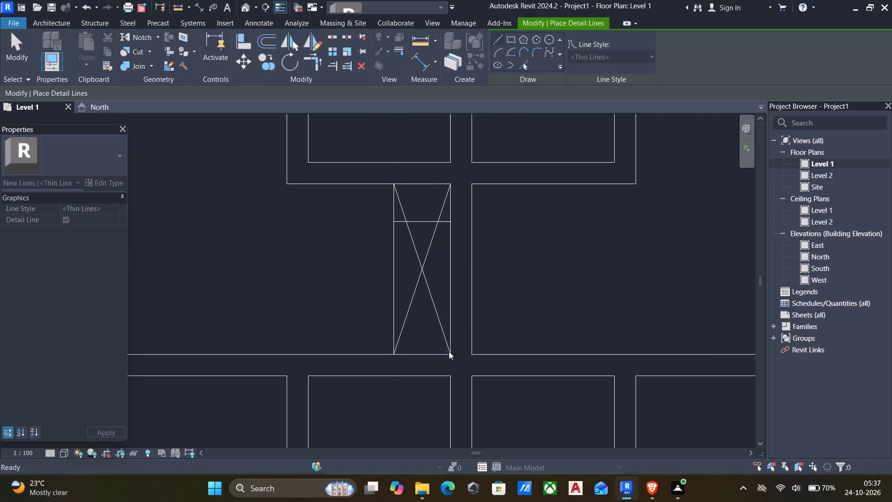
key("Escape")
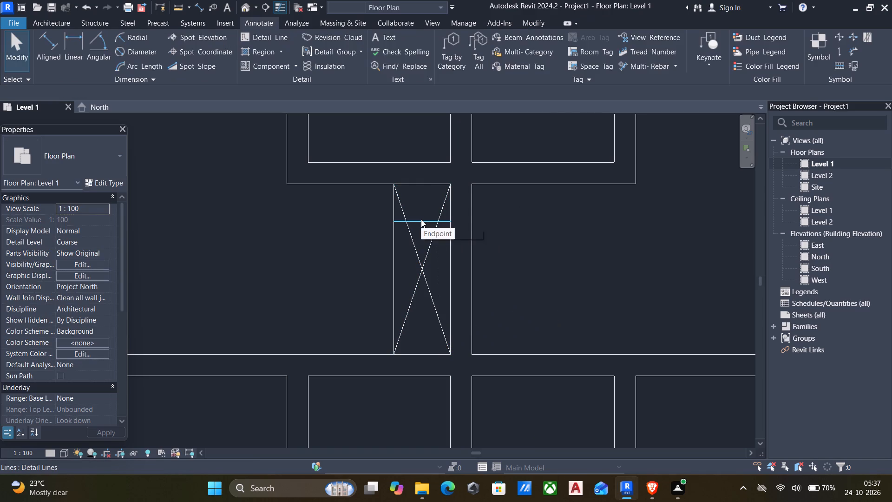
Delete the short horizontal detail line crossing the upper part of the crossed outline.
left_click(421, 219)
key("Delete")
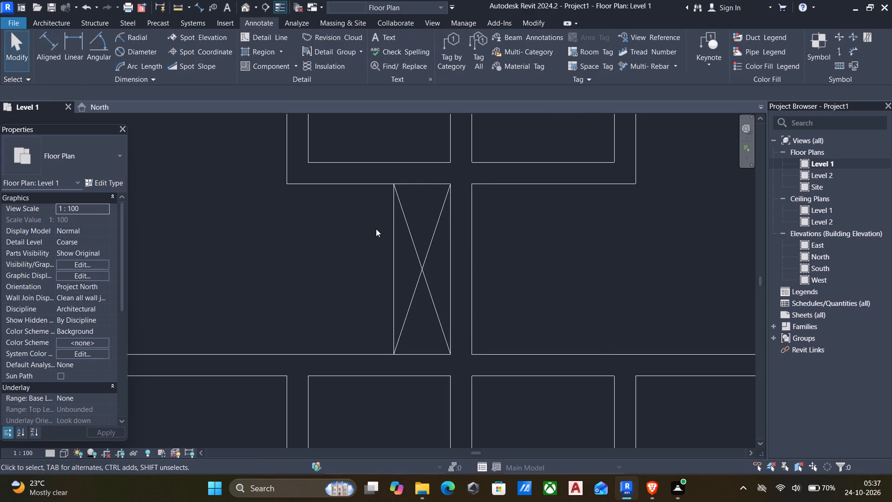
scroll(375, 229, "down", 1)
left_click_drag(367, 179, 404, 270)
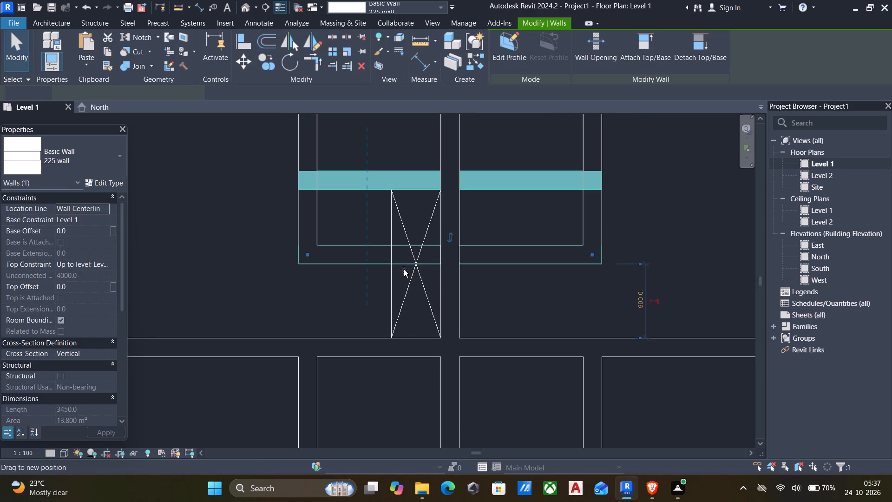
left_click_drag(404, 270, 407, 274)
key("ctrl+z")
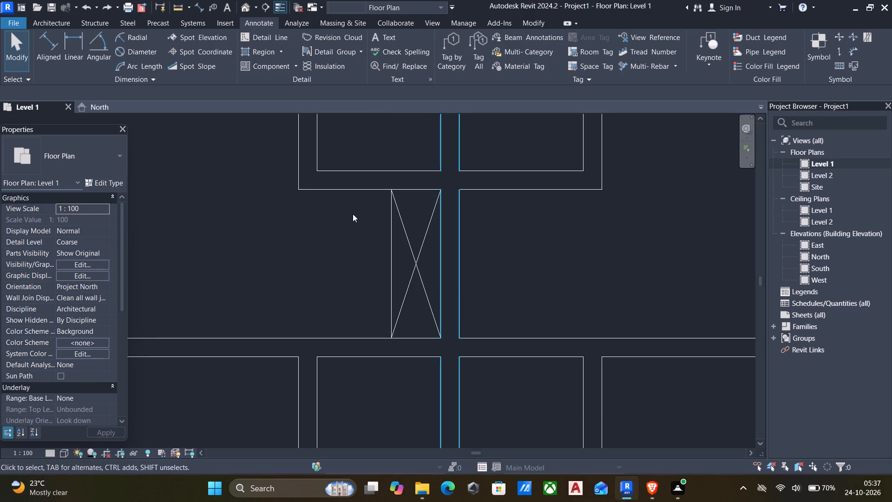
Mirror a copy of the crossed detail-line outline to the east side of the middle interior wall, about that wall's centreline.
left_click_drag(352, 151, 407, 283)
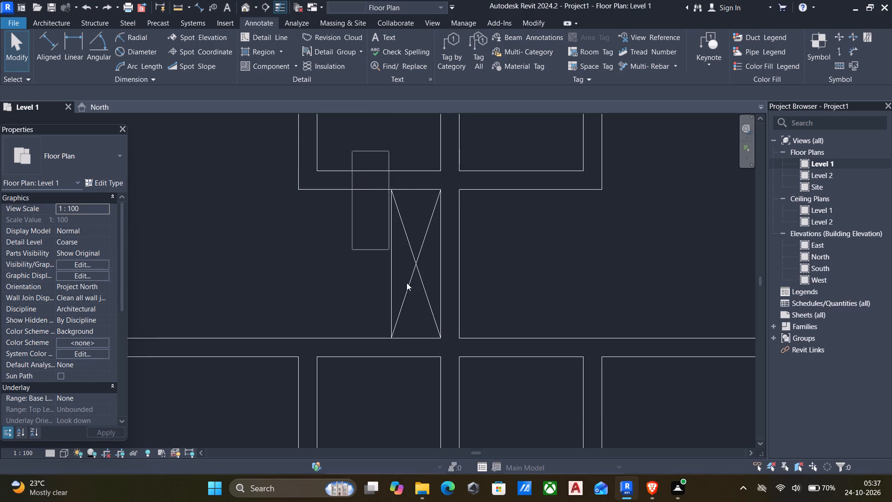
left_click_drag(407, 283, 450, 363)
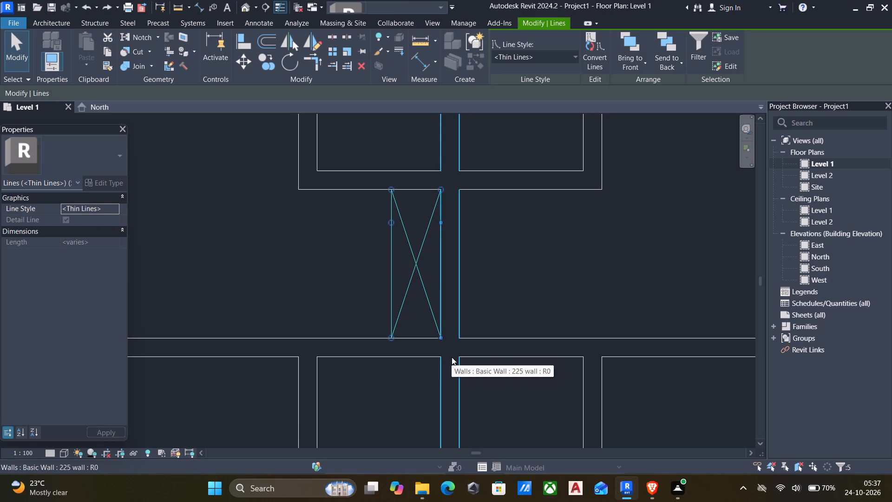
type("dm")
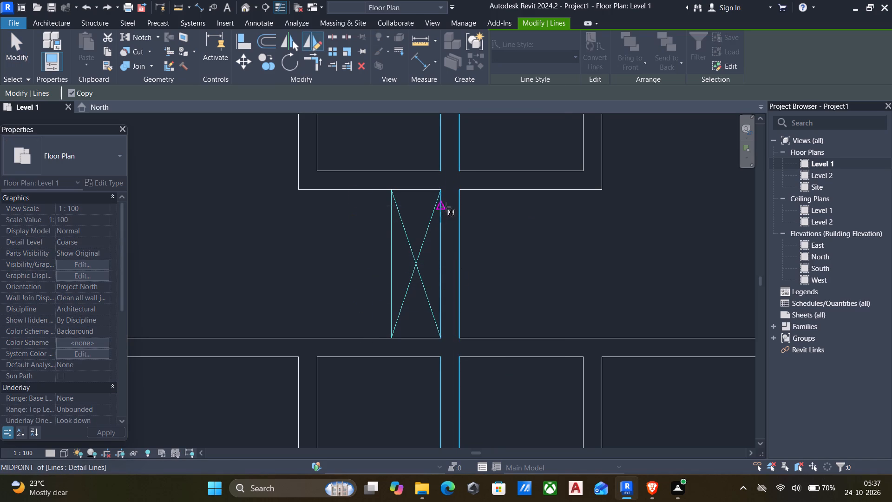
left_click(451, 196)
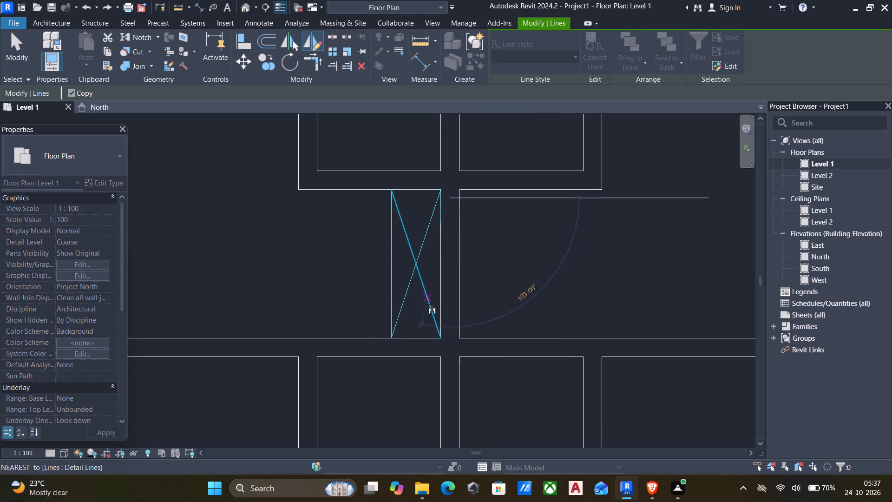
left_click(453, 340)
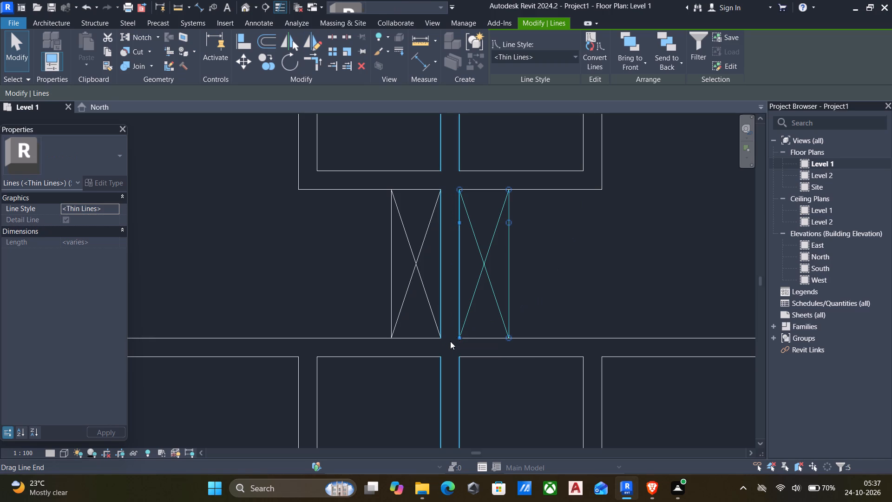
key("Escape")
scroll(453, 271, "down", 5)
key("Escape")
Pull the south end of the middle interior wall up to the long interior wall.
middle_click_drag(331, 248, 331, 281)
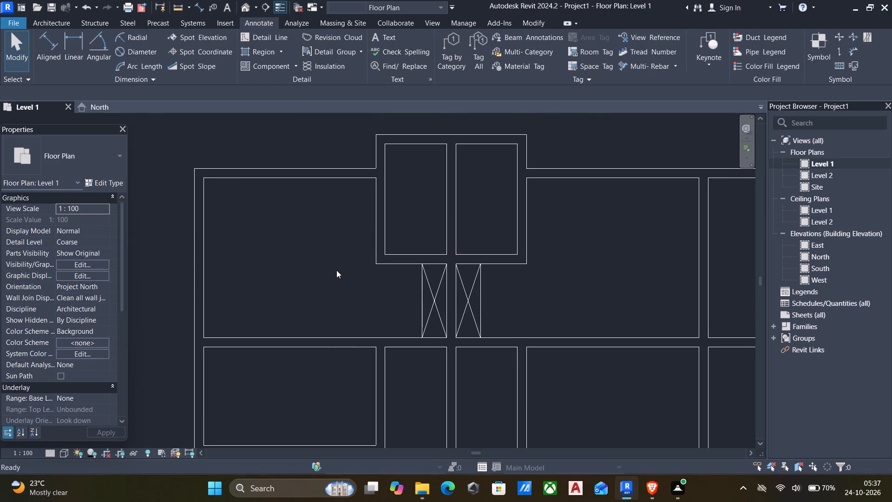
scroll(329, 272, "down", 3)
middle_click_drag(340, 337, 356, 304)
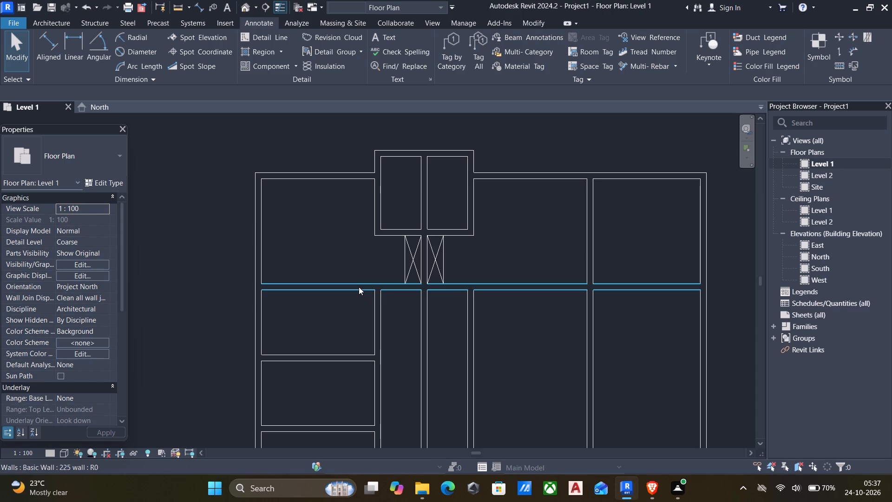
middle_click_drag(339, 368, 353, 320)
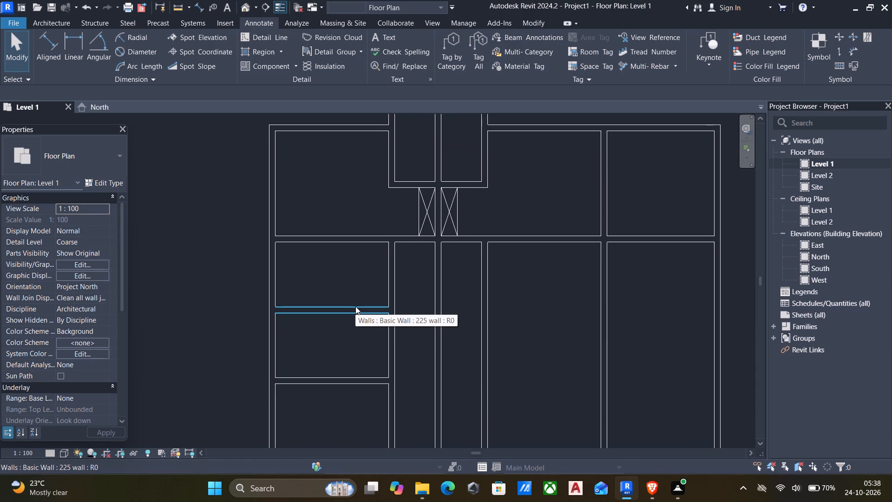
left_click(439, 362)
middle_click_drag(433, 366, 449, 314)
scroll(450, 312, "down", 2)
scroll(466, 404, "down", 3)
middle_click_drag(467, 402, 470, 398)
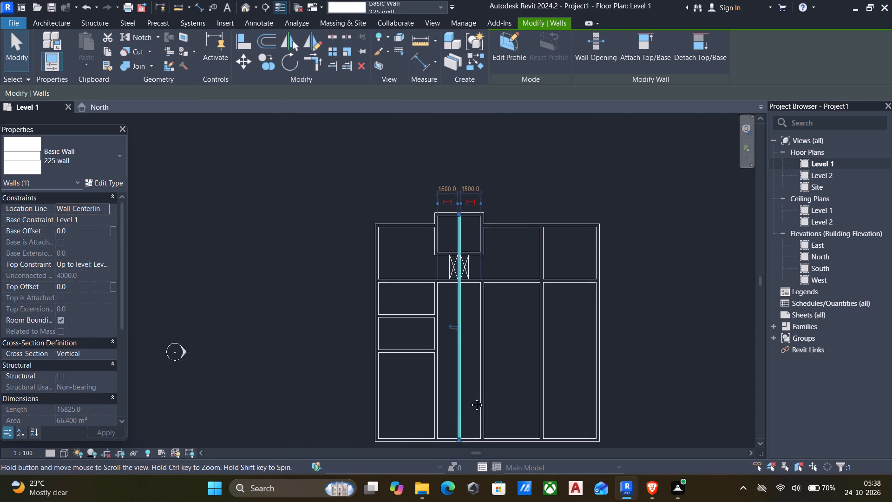
middle_click_drag(470, 398, 484, 361)
scroll(484, 386, "up", 4)
left_click_drag(466, 409, 448, 313)
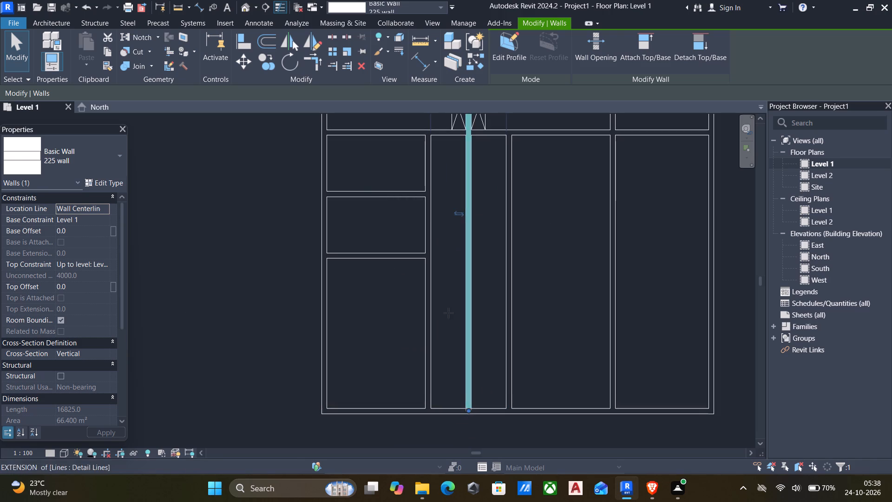
left_click_drag(448, 313, 470, 232)
middle_click_drag(459, 313, 458, 329)
middle_click_drag(457, 335, 456, 349)
scroll(458, 346, "down", 1)
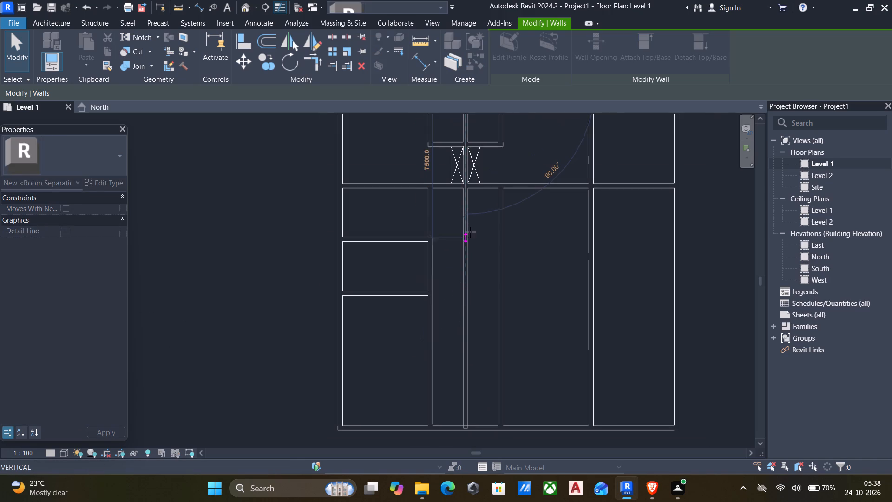
left_click_drag(470, 232, 465, 187)
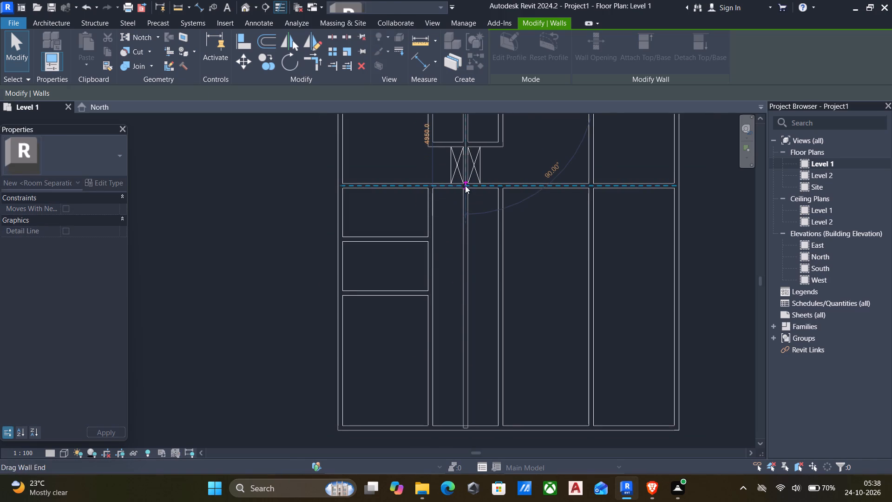
Offset a copy of the long interior wall 2625 mm southward.
left_click(266, 37)
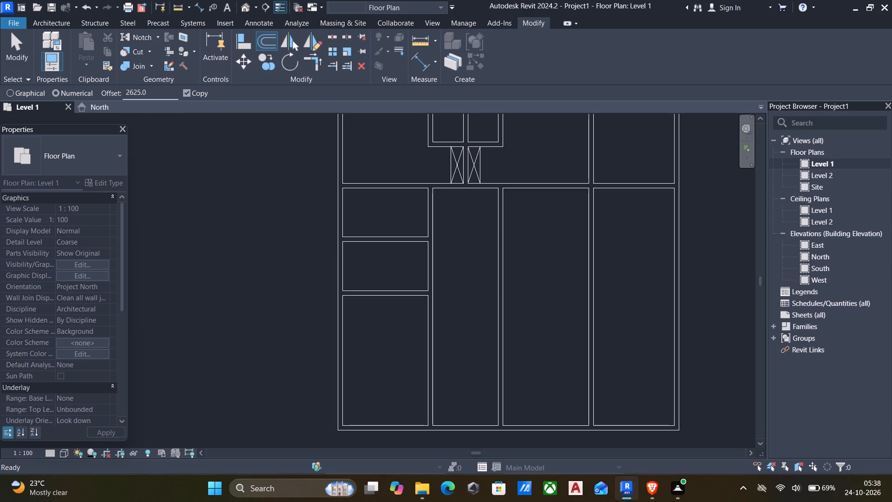
middle_click_drag(462, 238, 448, 267)
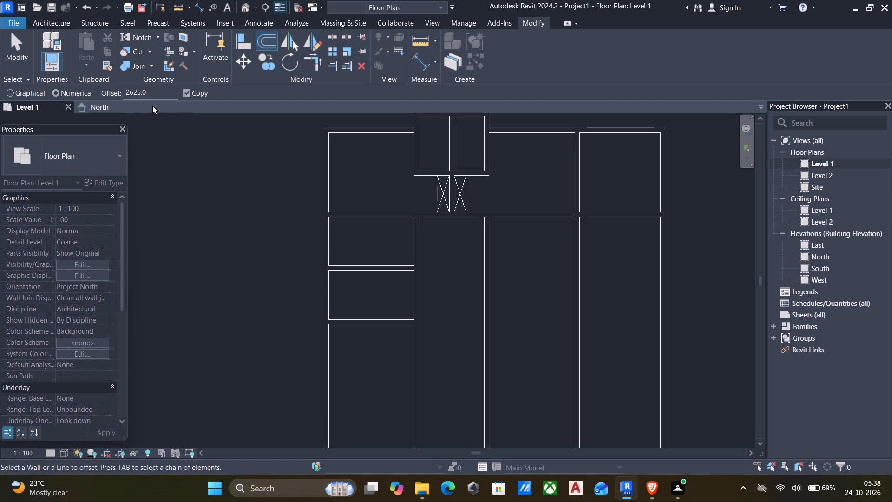
left_click(607, 216)
key("Escape")
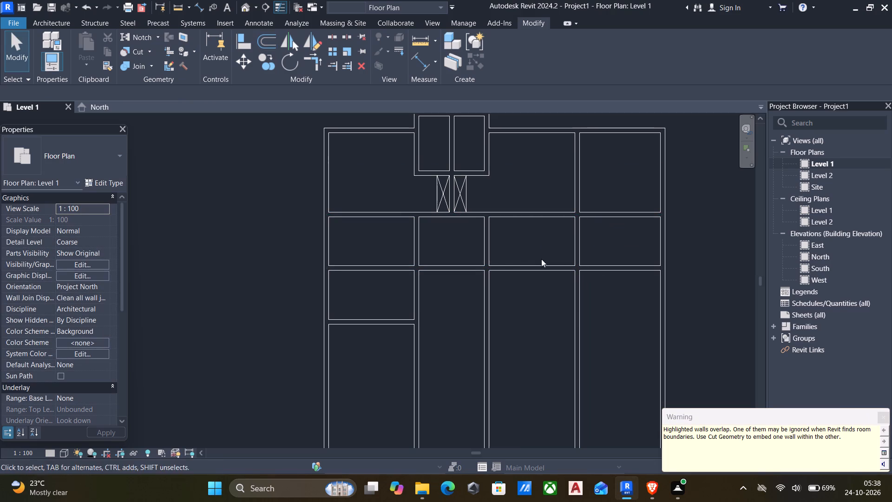
key("Escape")
Shorten the new east-west wall so it runs only from the easternmost interior wall to the east outer wall.
left_click(470, 265)
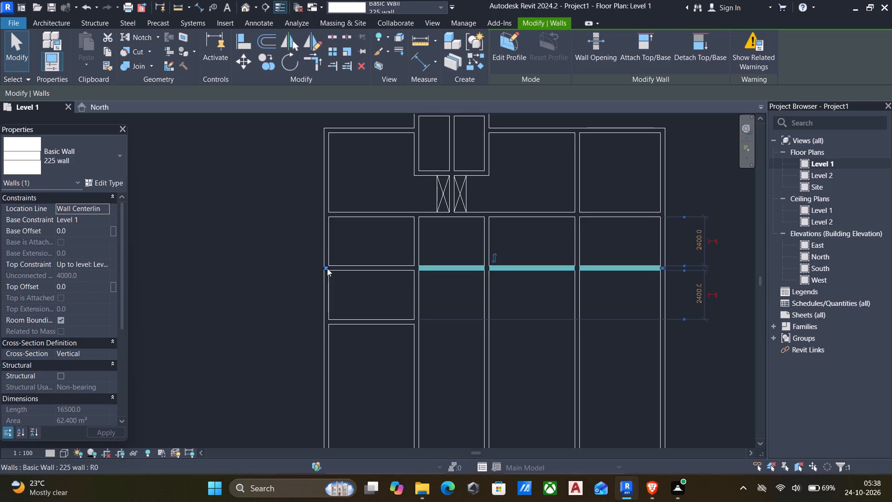
left_click_drag(327, 268, 531, 270)
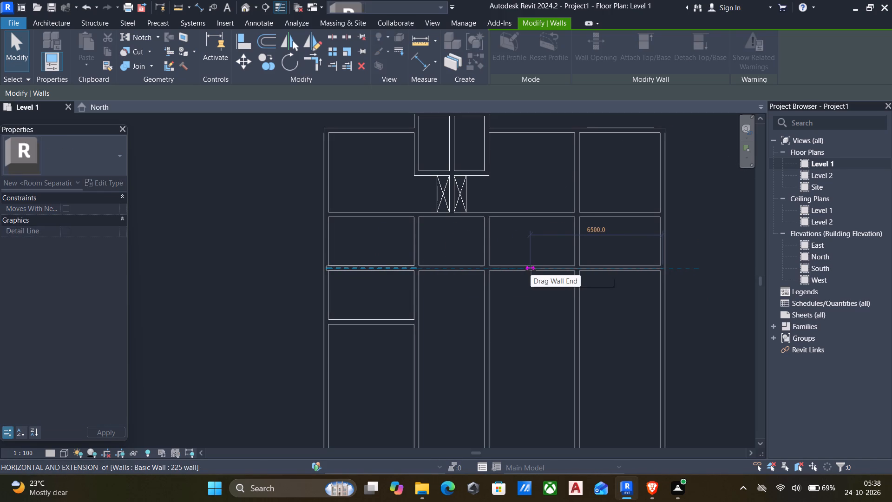
left_click_drag(531, 270, 577, 272)
key("Escape")
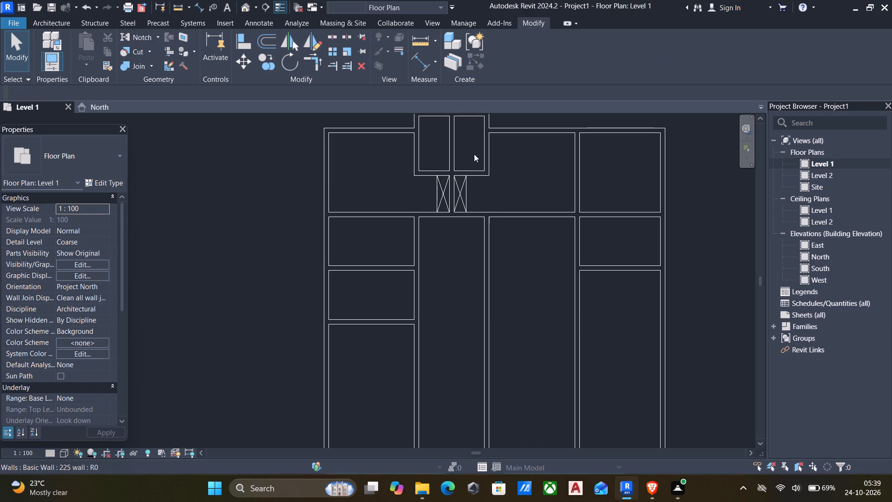
Offset a copy of the short eastern cross wall 4425 mm southward.
left_click(270, 41)
left_click_drag(164, 91, 111, 91)
type("4425")
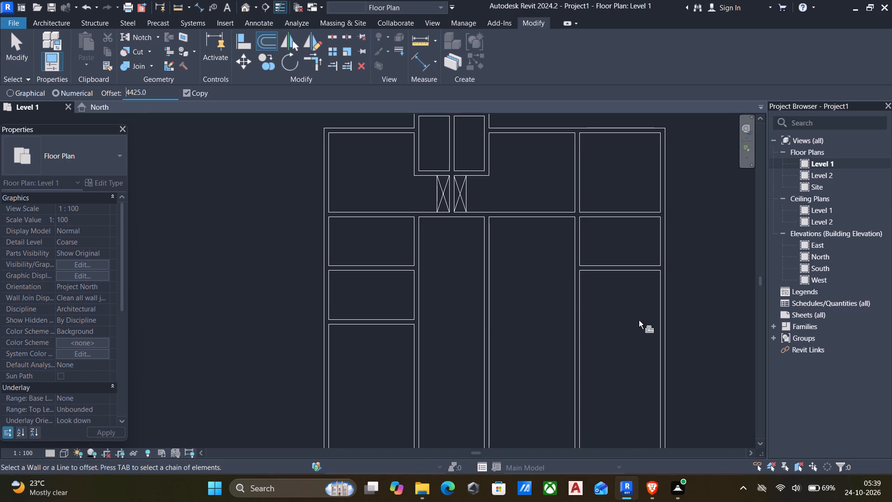
left_click(639, 270)
Measure the clear distance between the two short cross walls in the eastern bay.
middle_click_drag(585, 327, 578, 278)
scroll(578, 276, "down", 3)
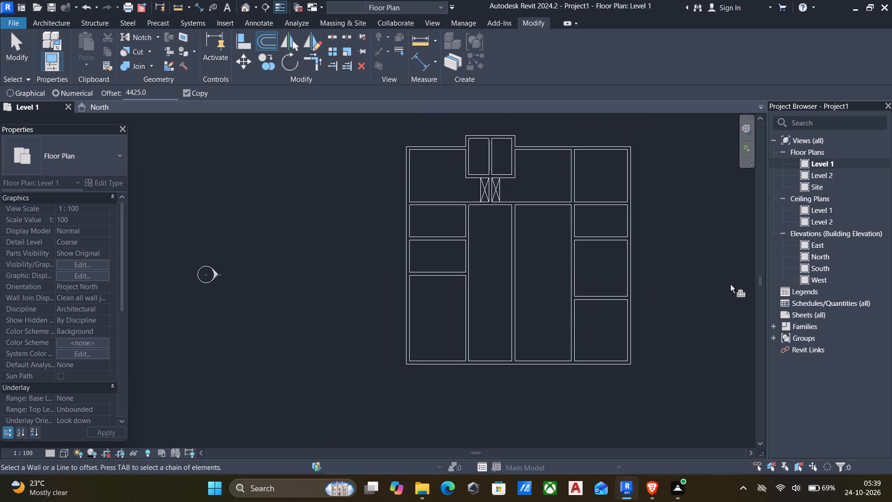
type("dd")
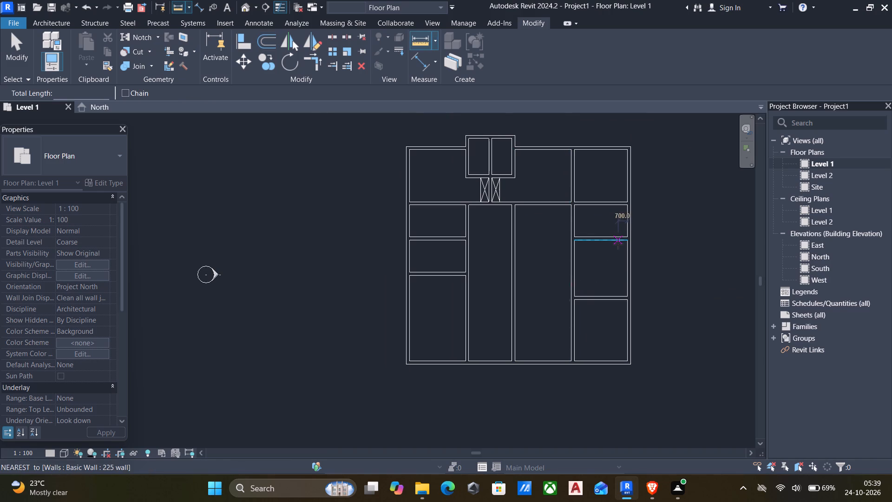
left_click(618, 243)
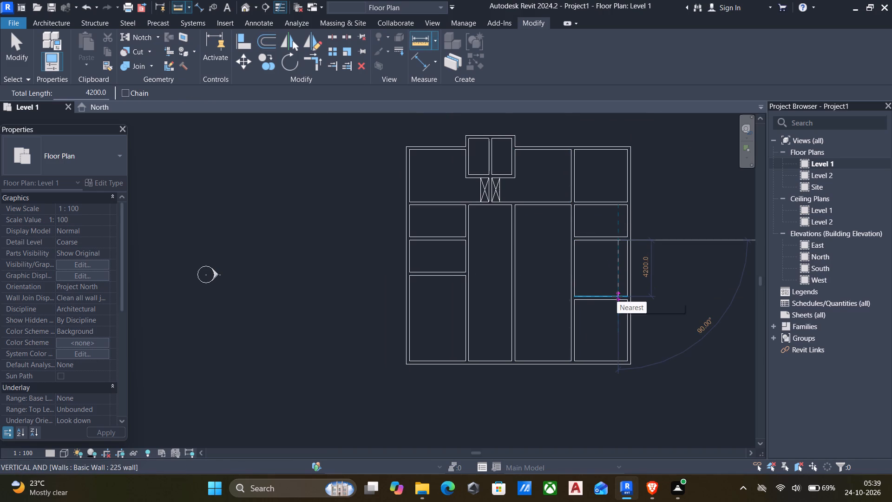
left_click(617, 297)
key("Escape")
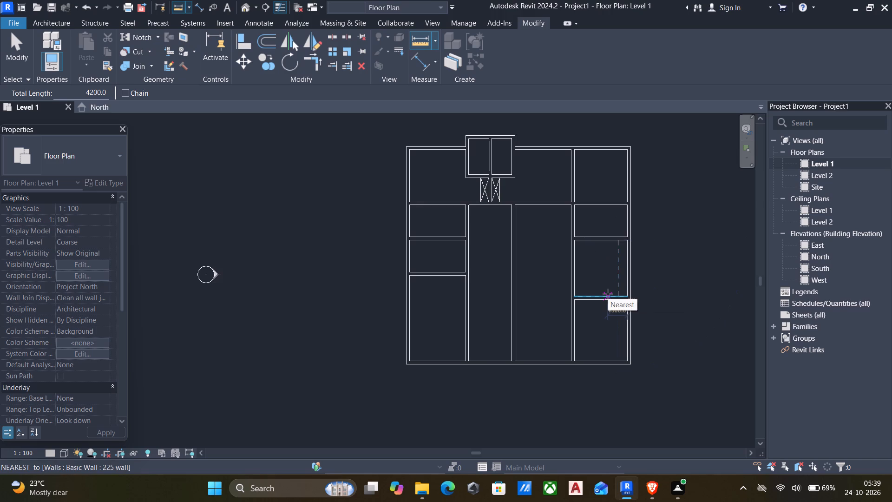
Offset a copy of the east outer wall 5625 mm westward into the house.
middle_click_drag(608, 294, 604, 334)
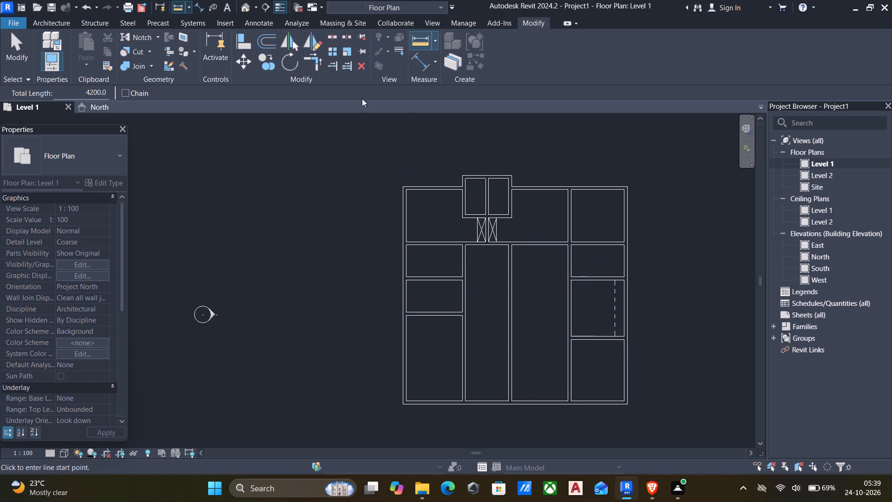
left_click(265, 37)
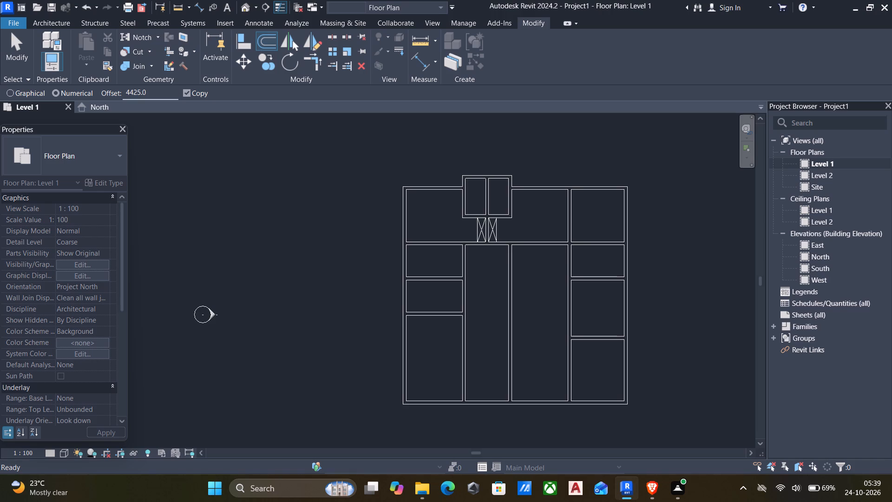
left_click_drag(166, 92, 78, 95)
type("5625")
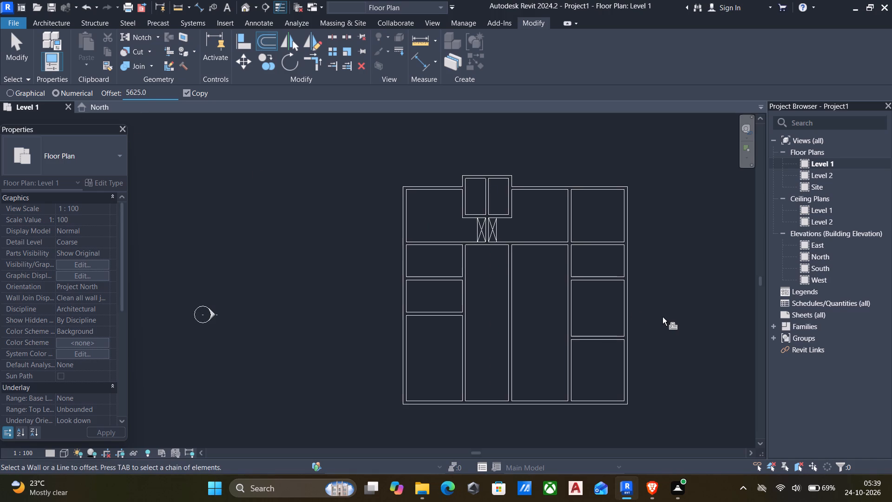
left_click(622, 309)
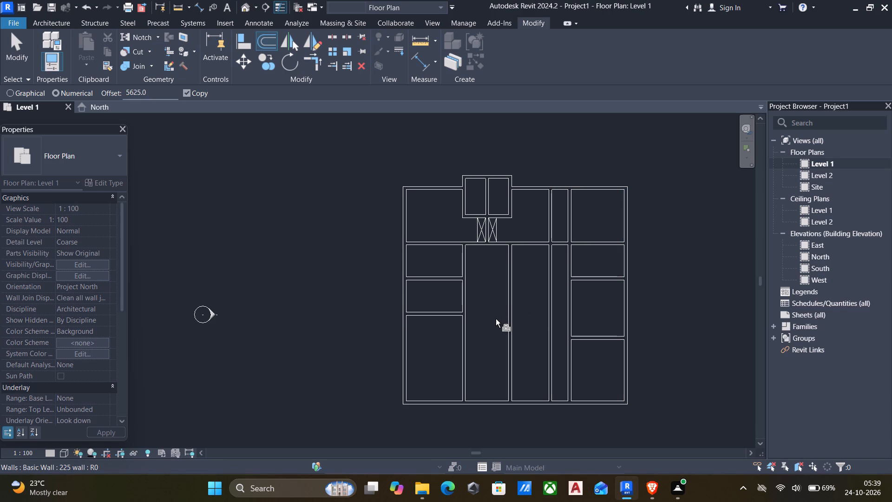
key("Escape")
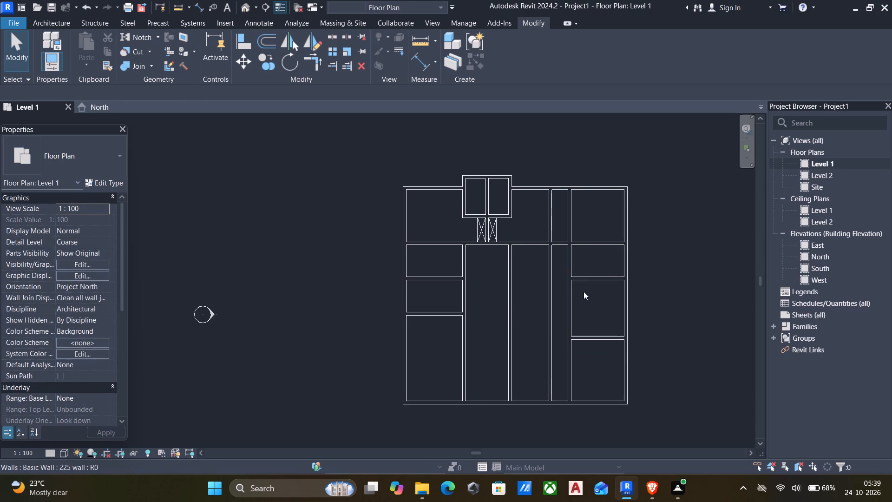
key("Escape")
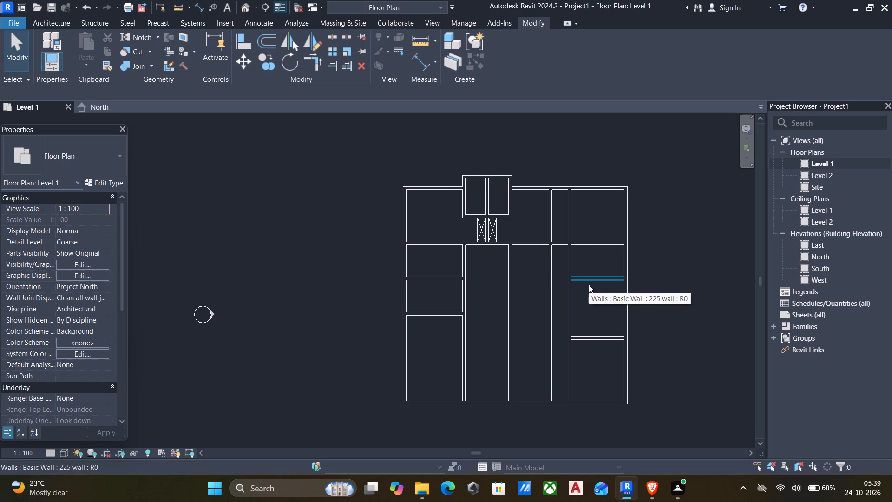
Stretch the west ends of the two lower cross walls in the eastern bay slightly past the bay's long north-south wall.
left_click(589, 284)
scroll(589, 284, "up", 5)
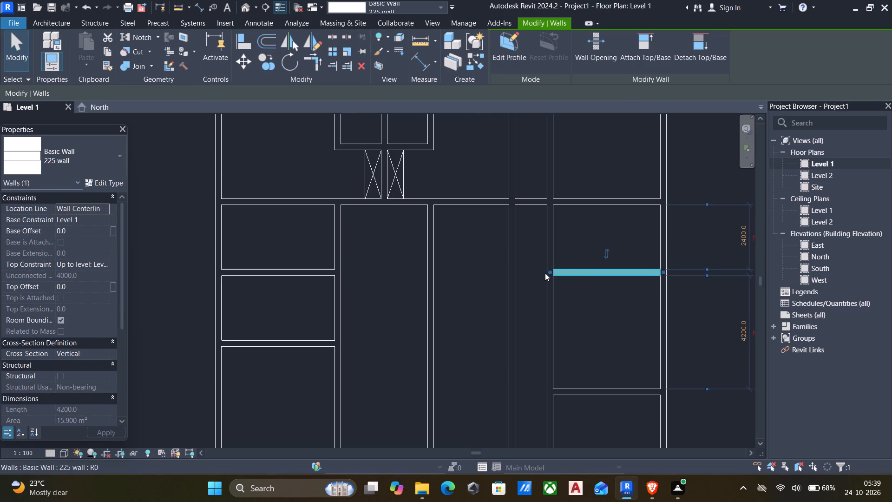
left_click_drag(550, 271, 539, 270)
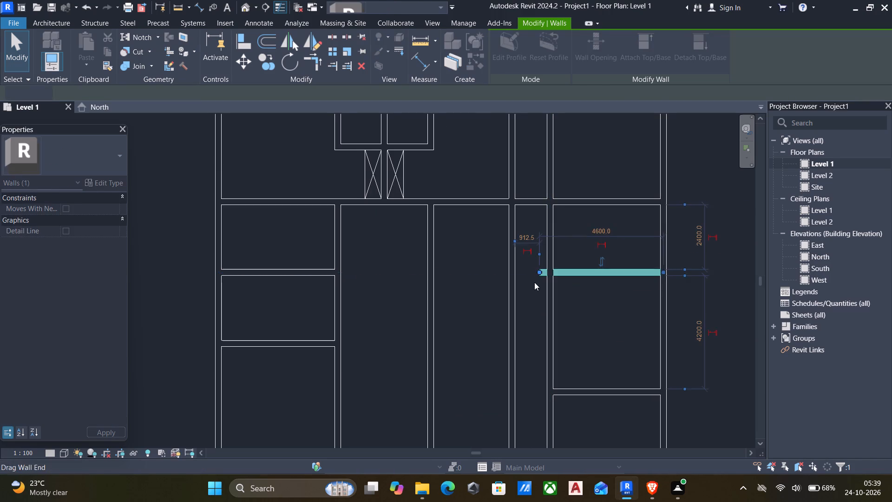
middle_click_drag(535, 315, 546, 241)
left_click(613, 319)
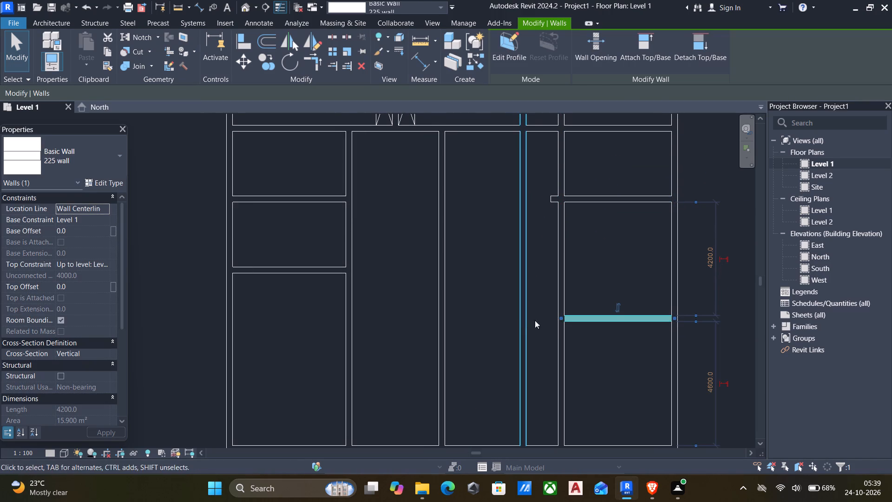
left_click_drag(560, 317, 553, 318)
key("Escape")
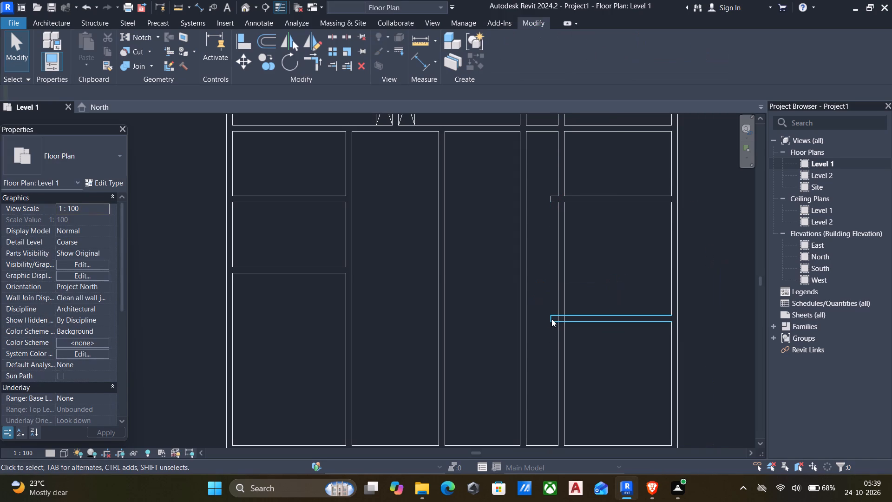
Trim the new north-south wall and the two extended cross walls into corners, keeping only the segment between them.
type("tr")
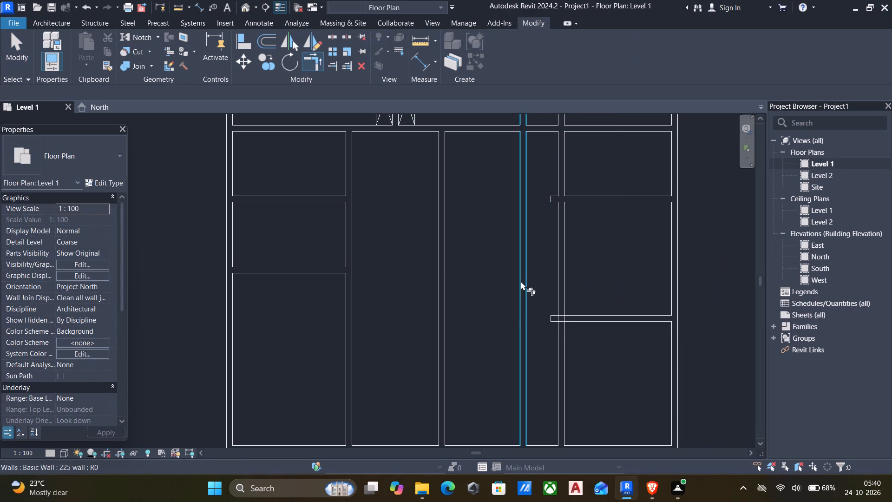
left_click(521, 281)
left_click(608, 319)
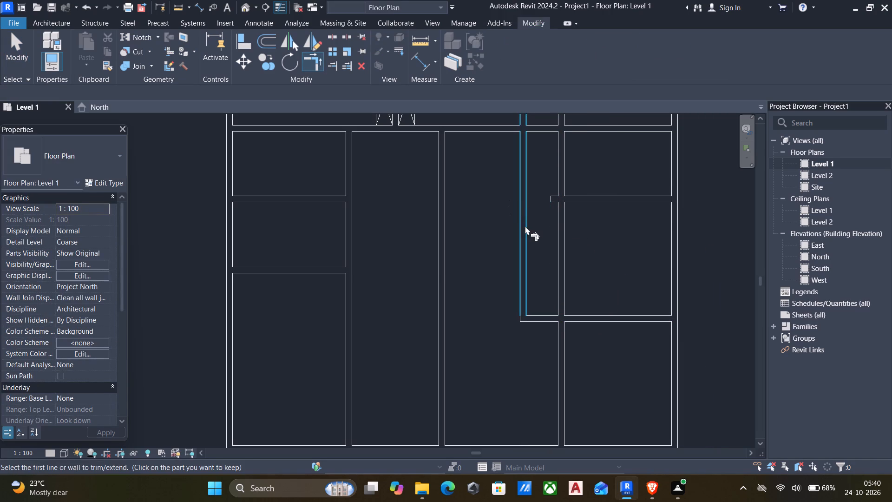
left_click(525, 226)
left_click(579, 201)
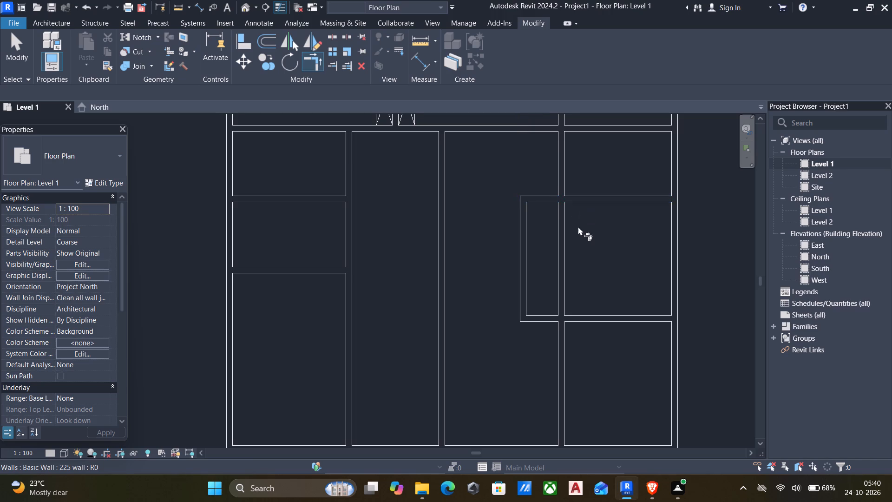
Split the eastern bay's long north-south wall inside the widened room and pull both cut ends back to the cross walls.
middle_click_drag(578, 228, 572, 255)
scroll(571, 255, "down", 2)
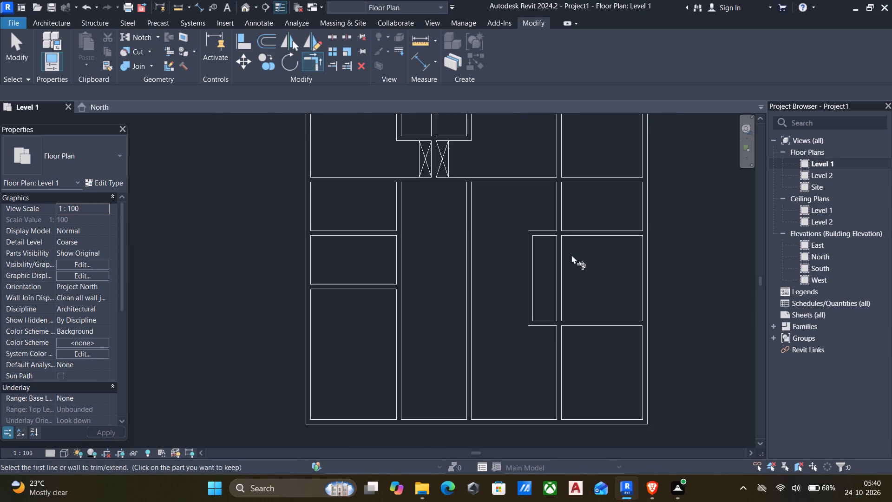
type("sl")
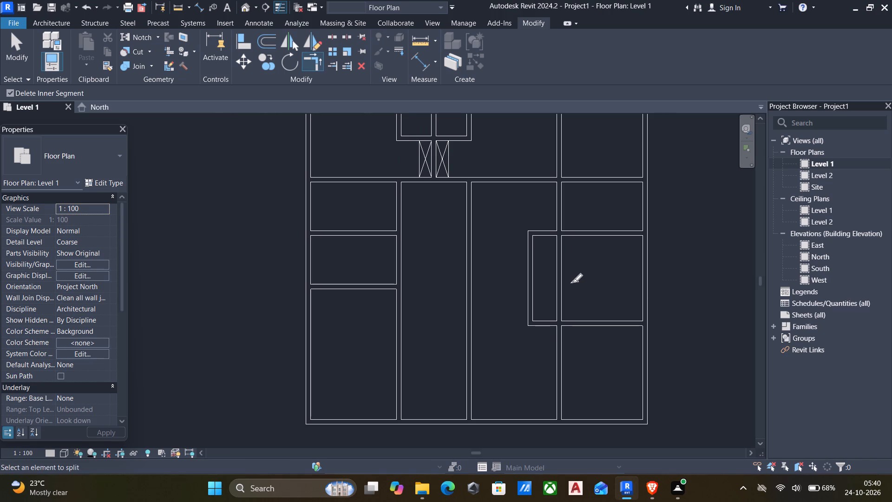
left_click(557, 280)
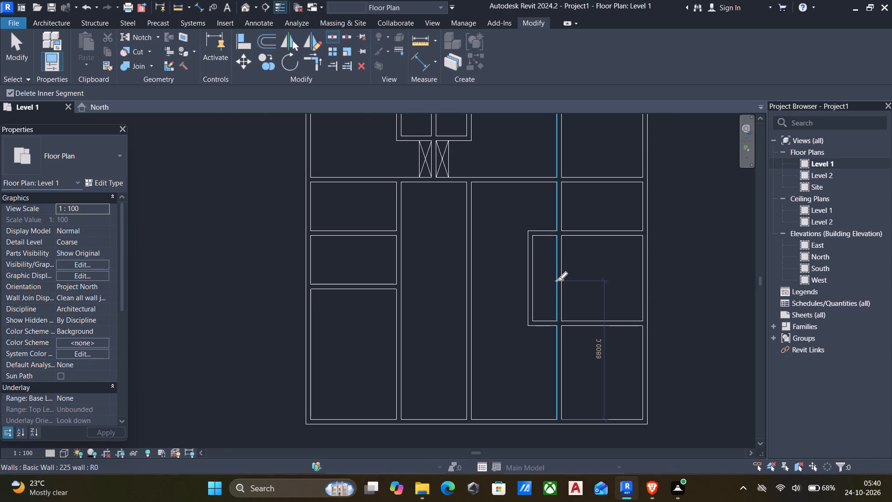
key("Escape")
key("Escape")
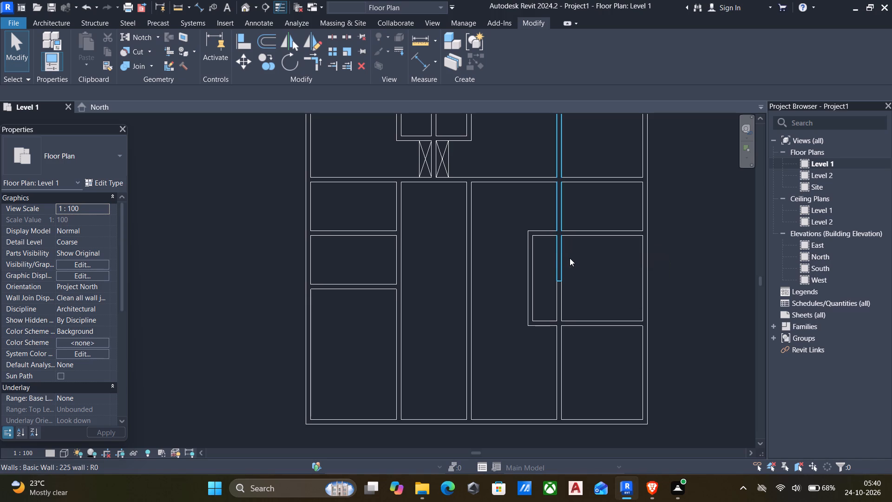
left_click(560, 269)
left_click_drag(557, 278, 564, 238)
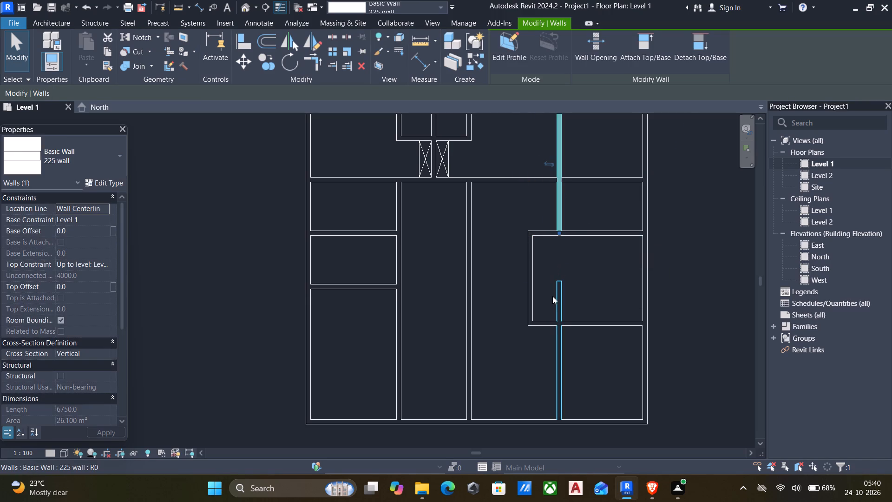
left_click(559, 288)
left_click_drag(557, 279, 556, 292)
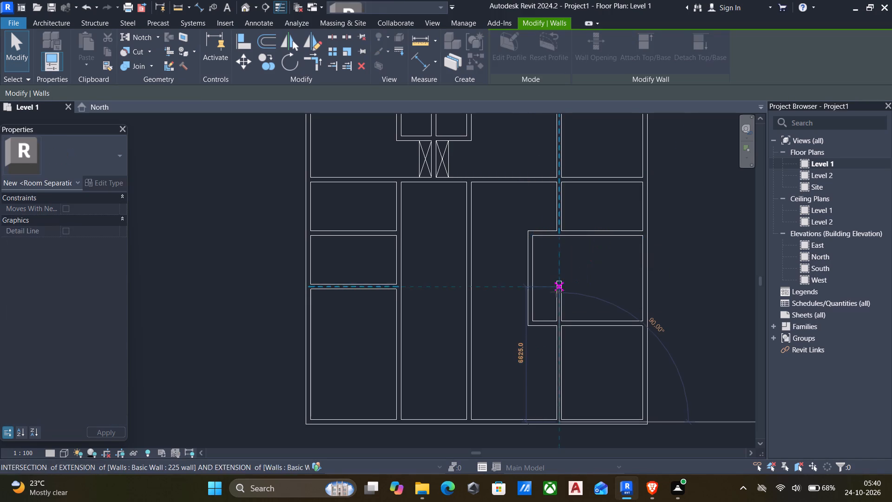
left_click_drag(556, 292, 554, 320)
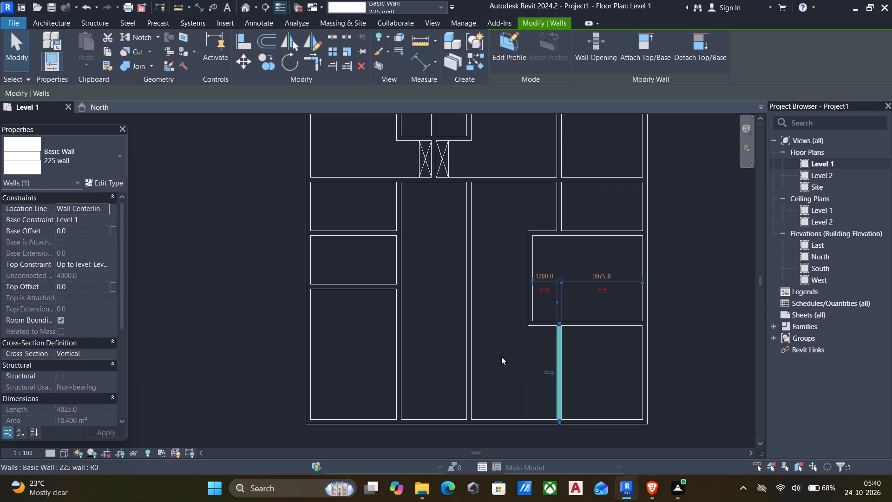
left_click(501, 357)
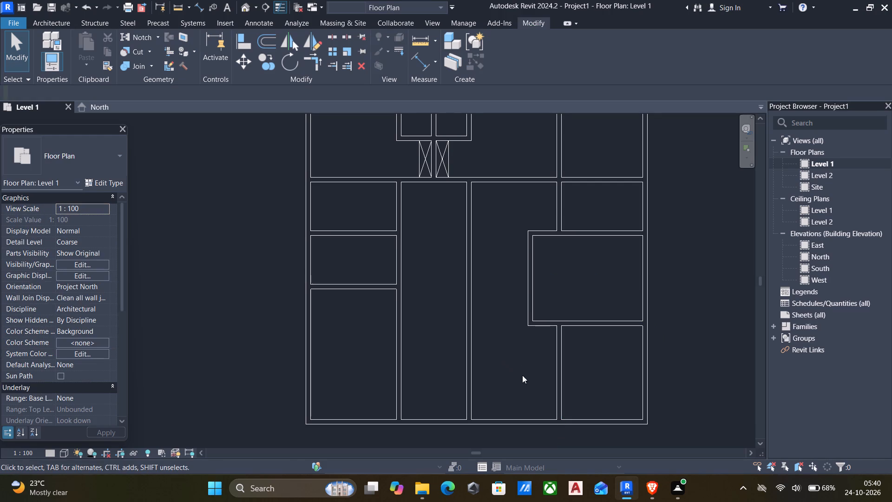
Delete the long north-south interior wall in the middle of the house, between the central space and the eastern rooms.
scroll(525, 379, "down", 2)
middle_click_drag(531, 383, 517, 383)
scroll(517, 383, "down", 1)
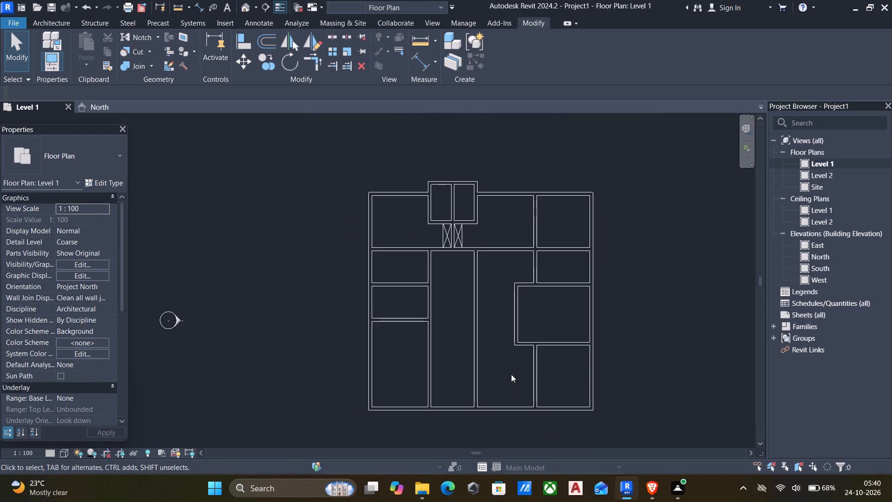
left_click(511, 371)
left_click(480, 363)
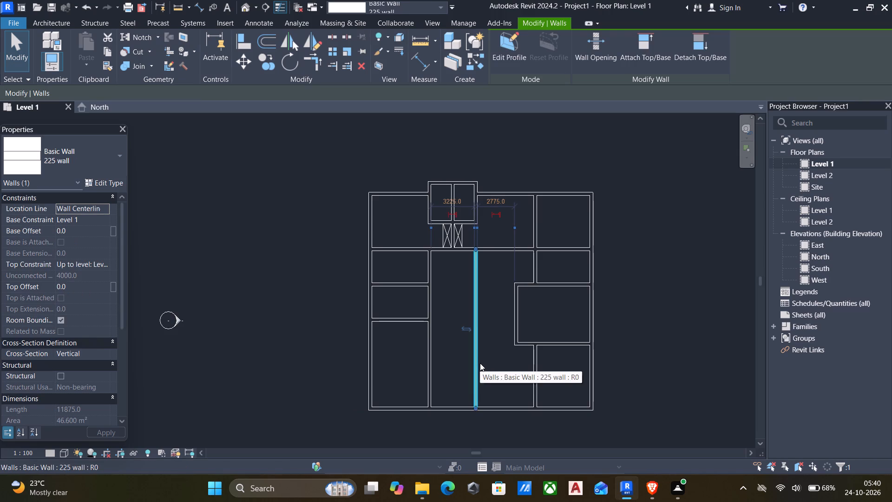
key("Delete")
middle_click_drag(521, 371, 517, 366)
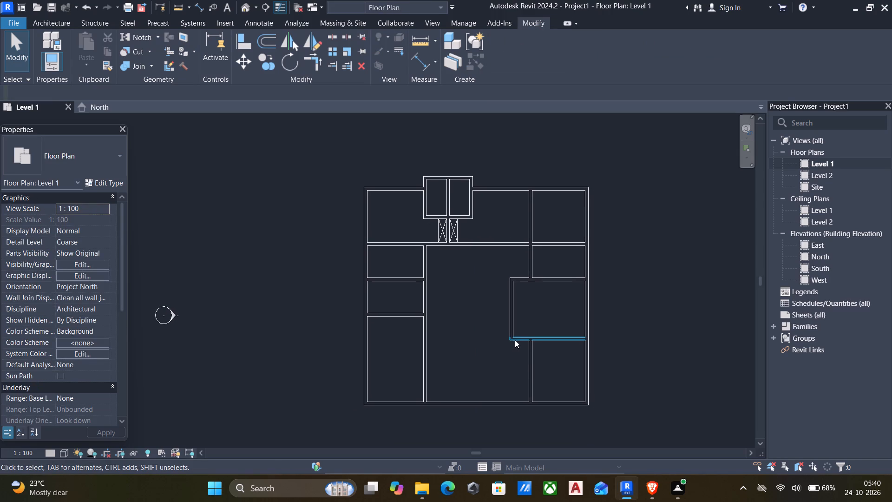
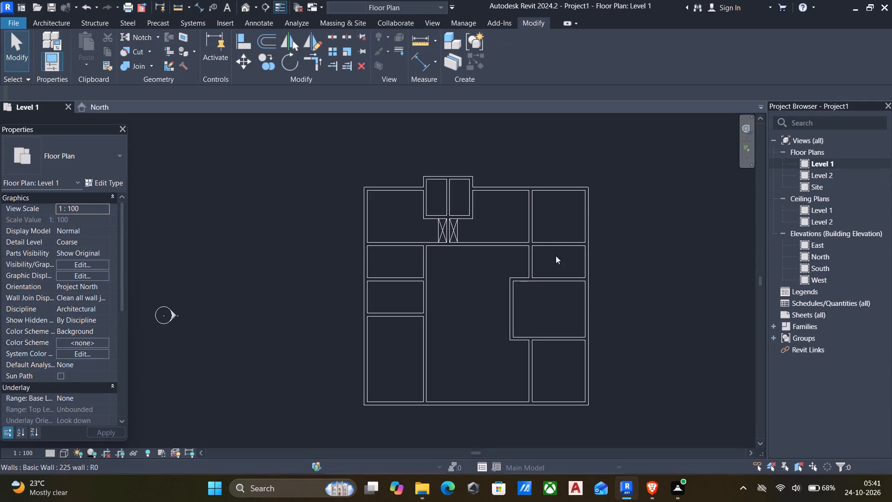
Delete the full-height 225 mm exterior wall along the east side of the house.
left_click(585, 215)
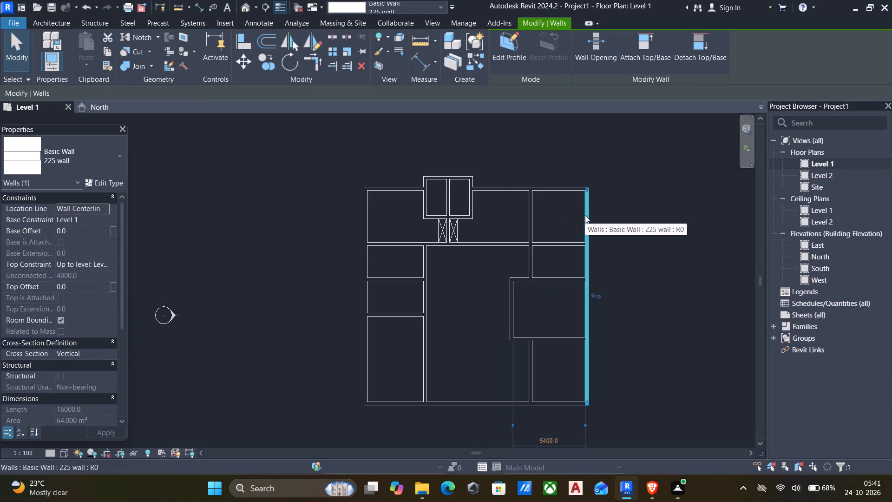
key("Delete")
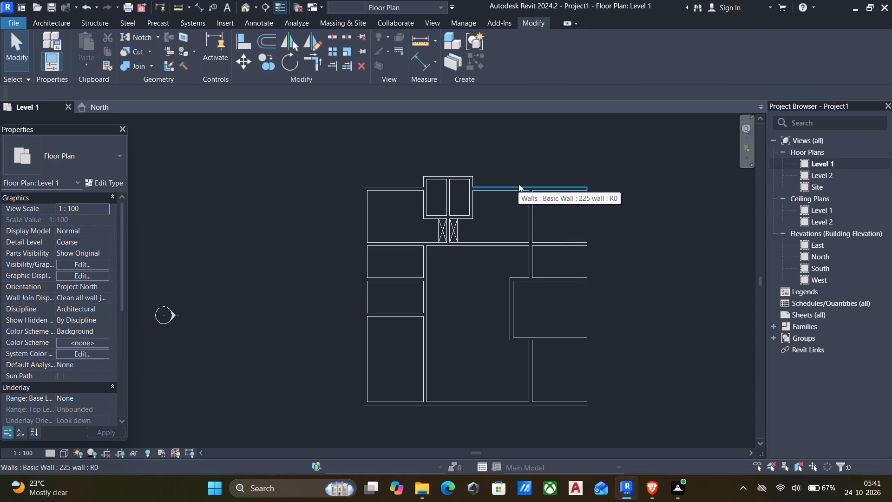
Trim the north exterior wall and the eastern bay's upper north-south wall into a corner.
key("t")
key("r")
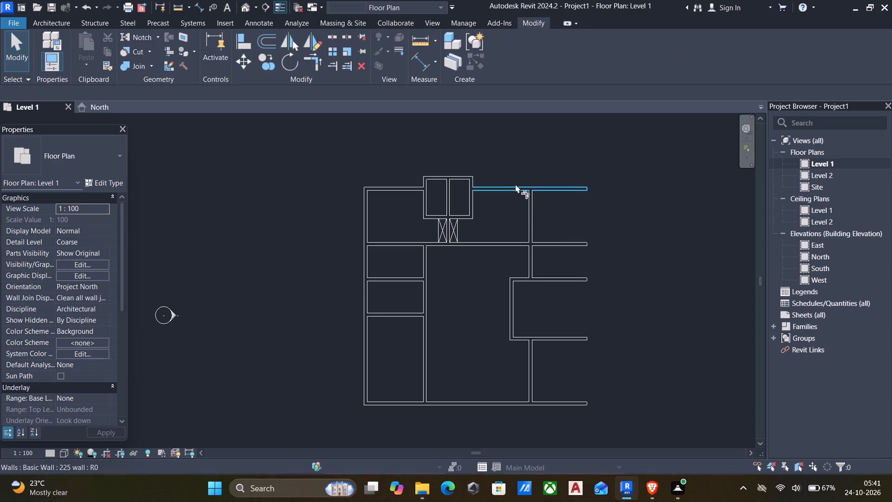
left_click(515, 184)
left_click(534, 213)
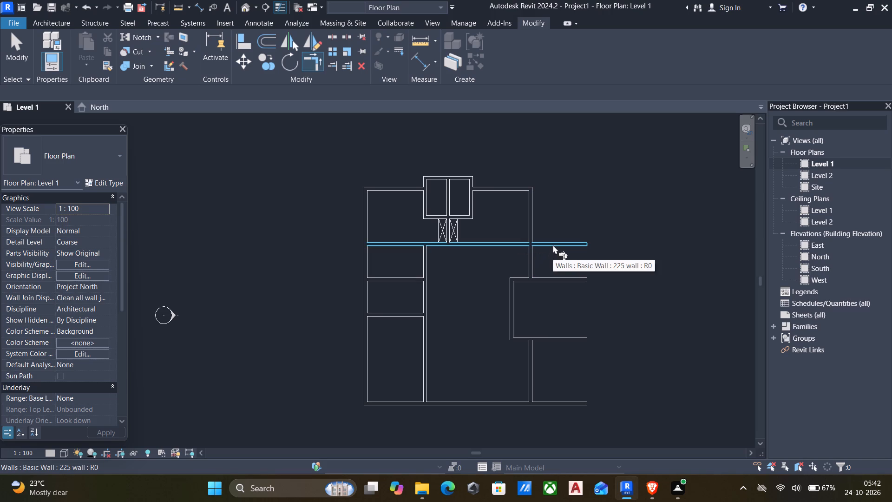
key("Escape")
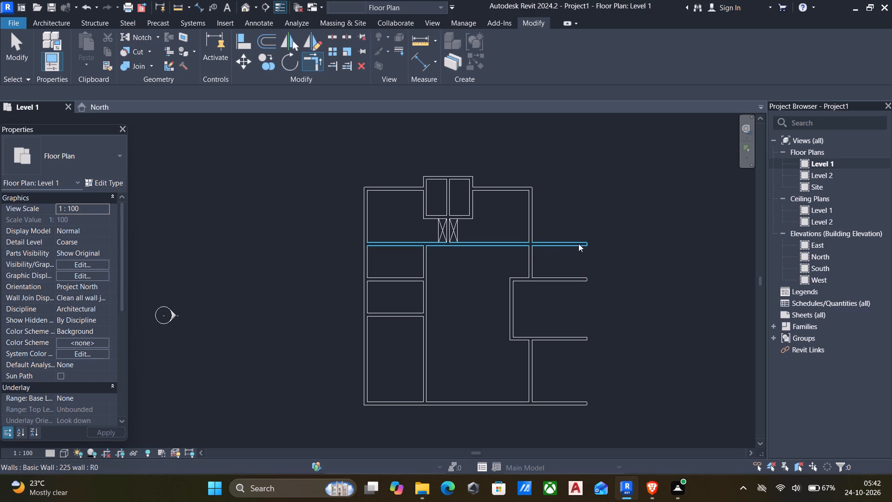
Delete the eastern bay's two lower cross walls together with the widened room's west wall and the north-south segment below it.
middle_click_drag(578, 293, 574, 264)
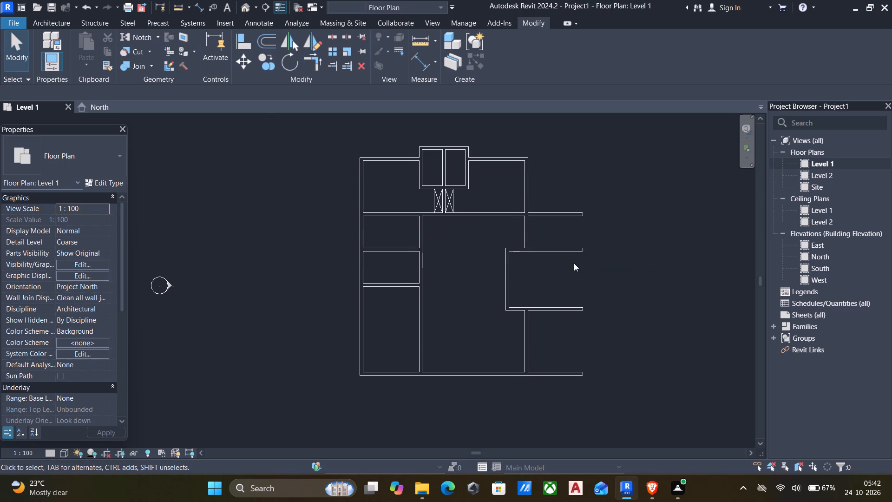
scroll(547, 287, "up", 3)
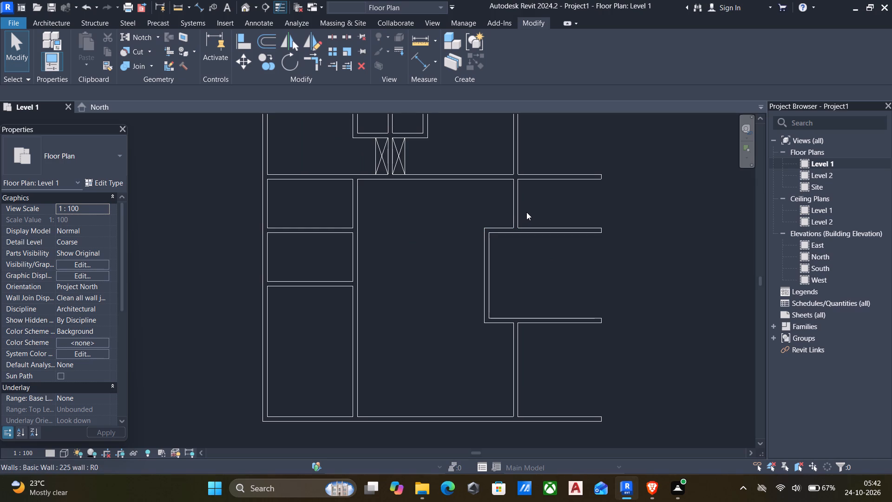
scroll(484, 219, "down", 3)
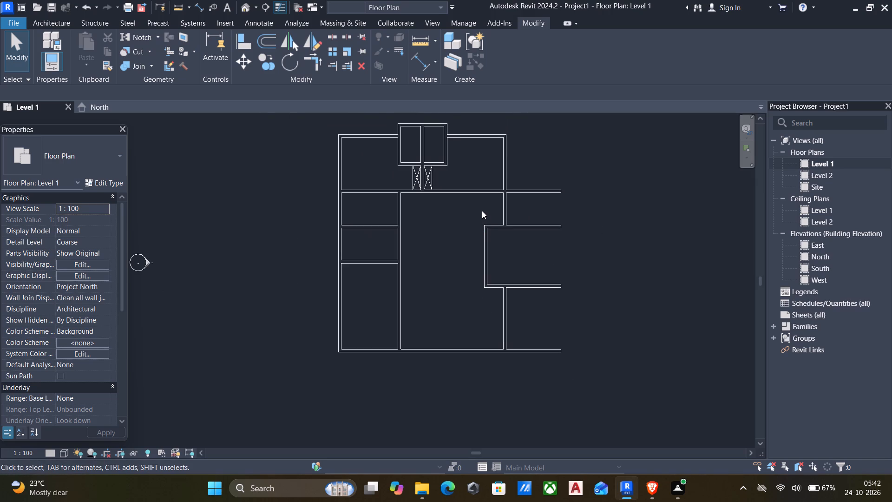
left_click_drag(472, 206, 567, 368)
key("Delete")
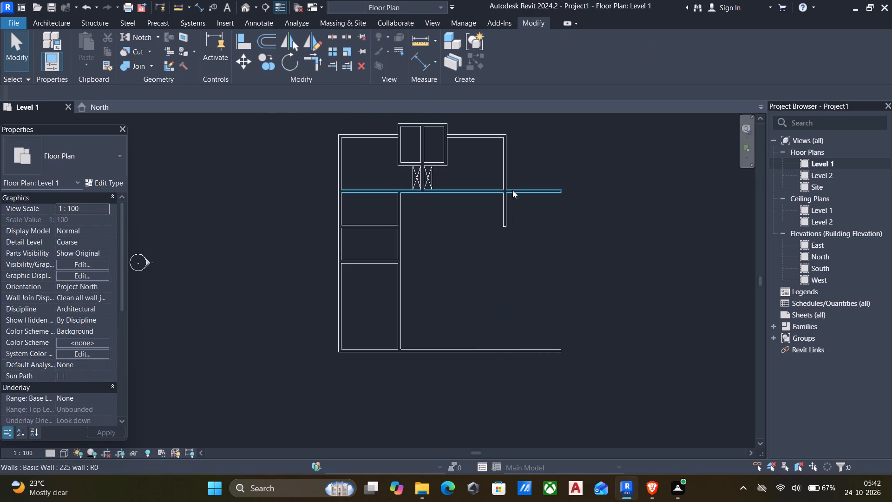
Extend the remaining eastern north-south wall down to the south exterior wall.
left_click(507, 176)
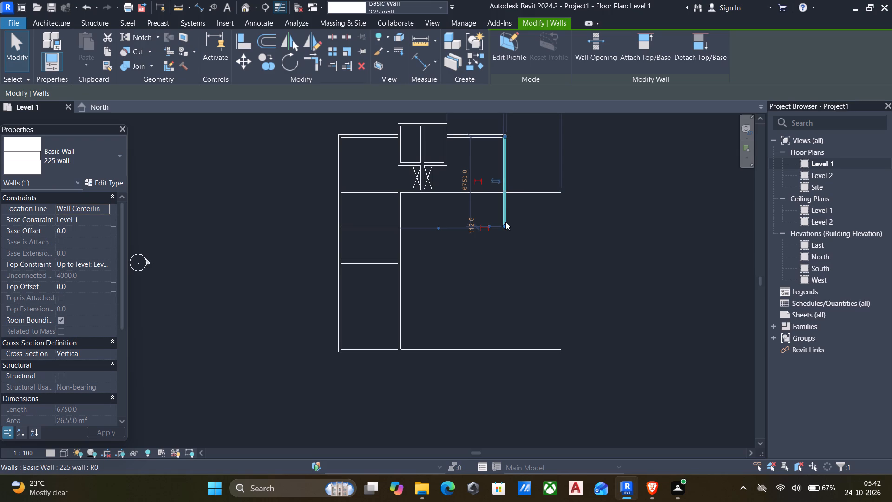
left_click_drag(505, 223, 502, 347)
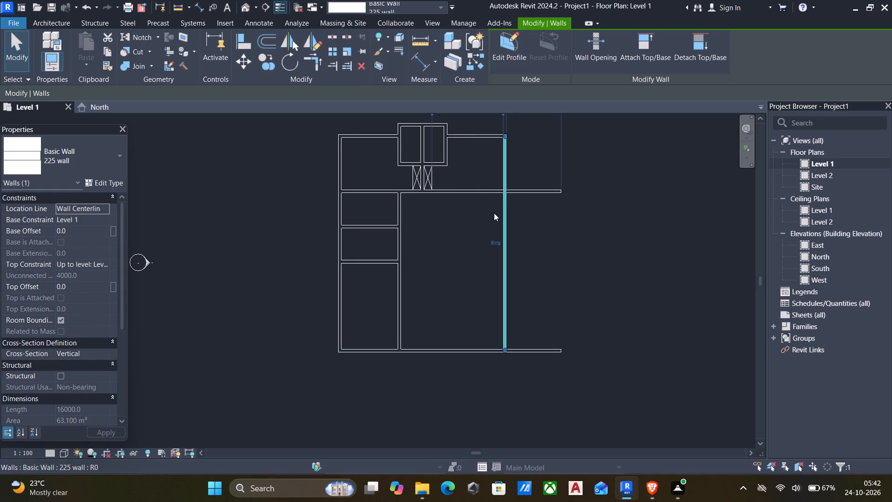
key("Escape")
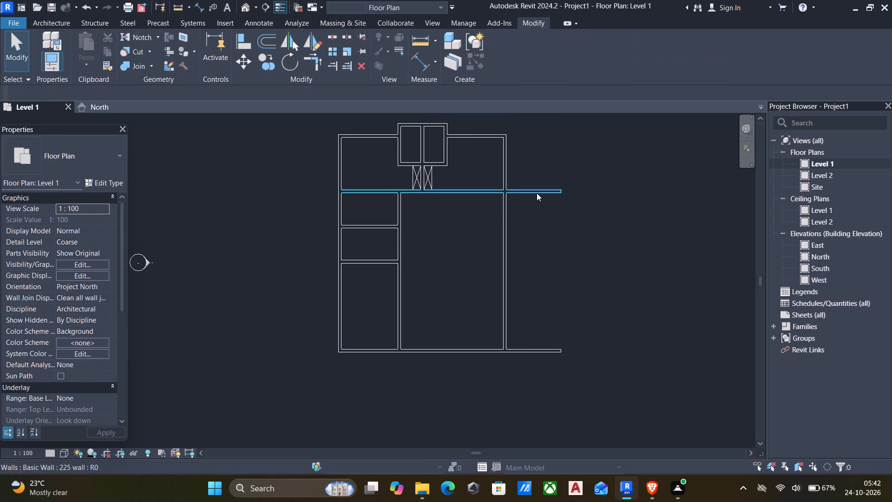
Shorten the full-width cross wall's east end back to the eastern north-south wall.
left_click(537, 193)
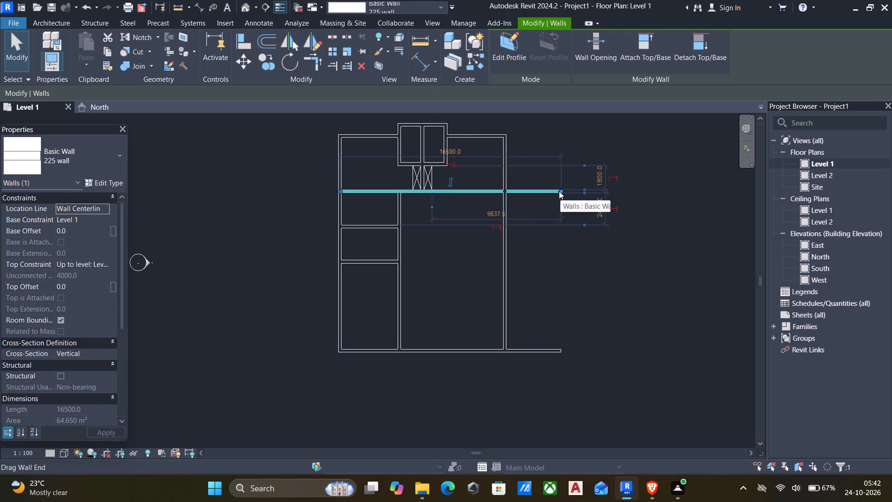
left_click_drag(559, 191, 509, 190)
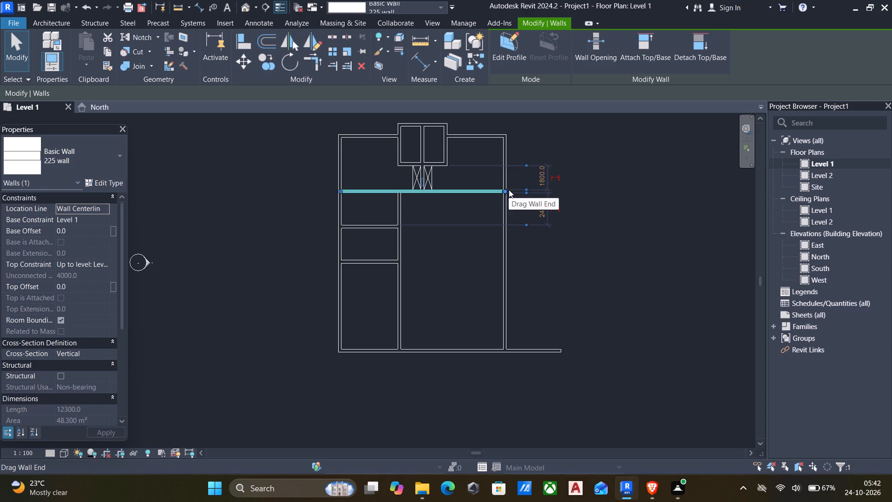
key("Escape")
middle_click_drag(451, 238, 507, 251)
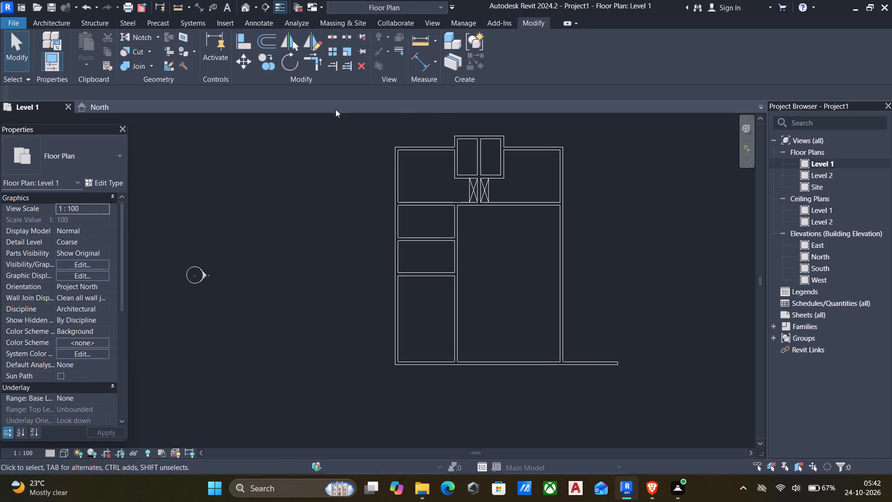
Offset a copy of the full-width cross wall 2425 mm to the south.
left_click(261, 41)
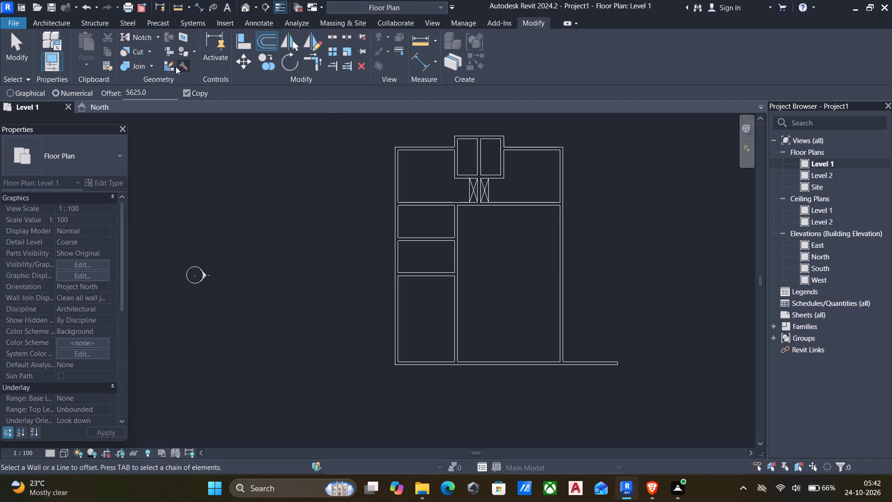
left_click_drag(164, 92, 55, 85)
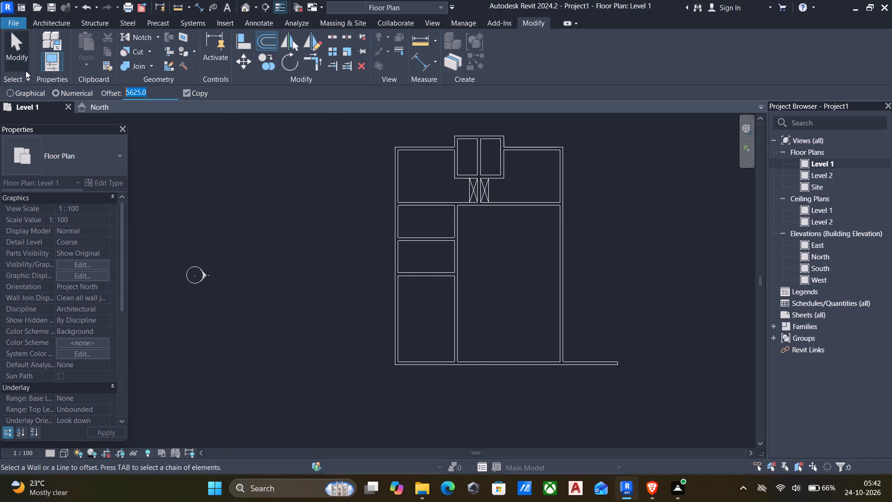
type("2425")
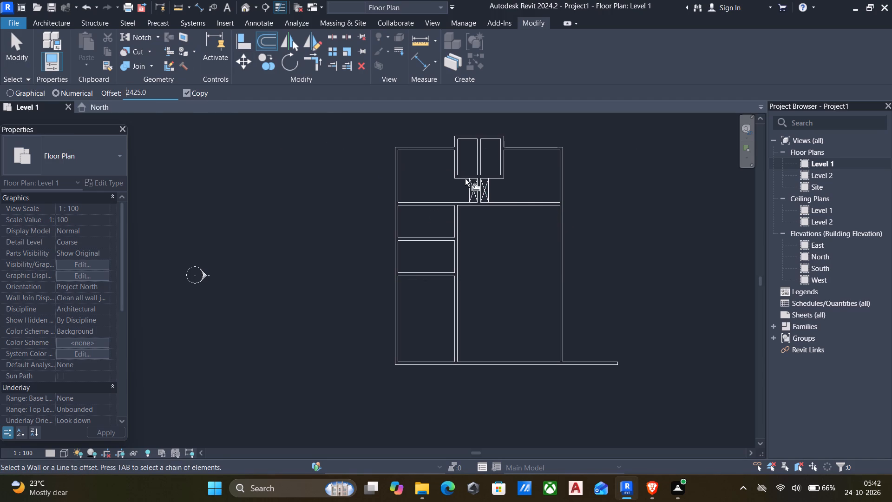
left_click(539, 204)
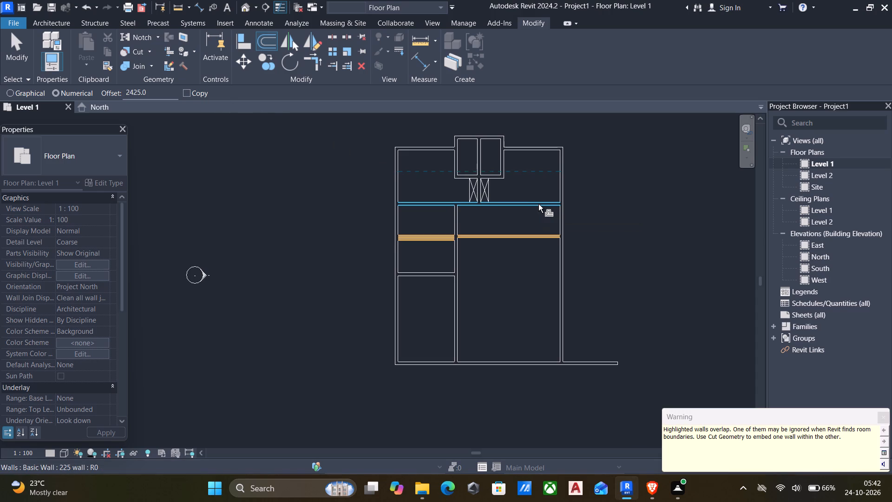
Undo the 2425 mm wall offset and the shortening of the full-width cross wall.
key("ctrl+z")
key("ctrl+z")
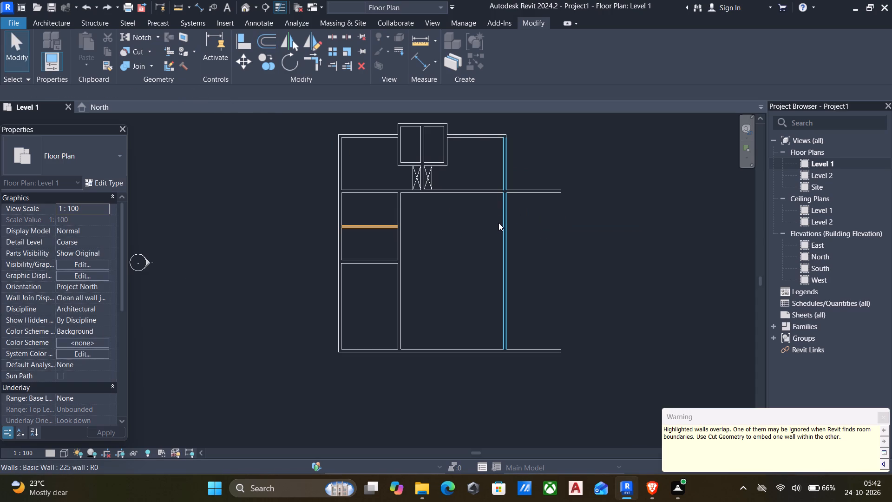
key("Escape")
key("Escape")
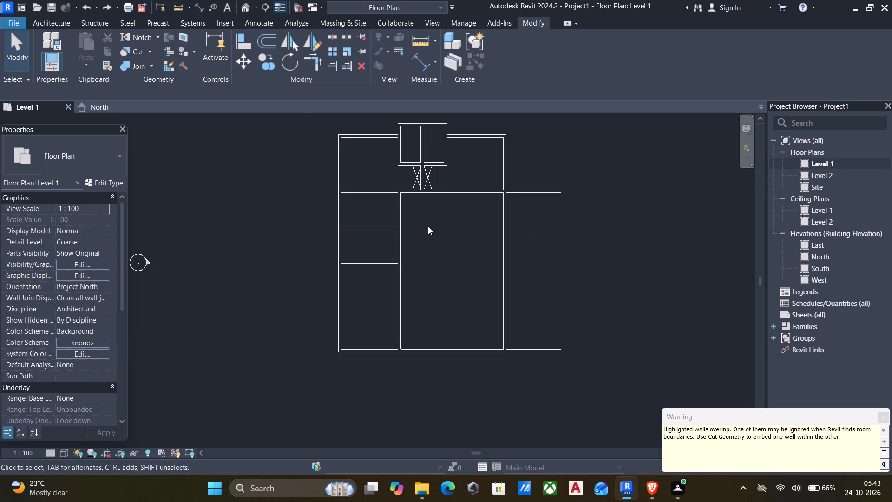
Offset a copy of the full-width cross wall 2625 mm to the south.
left_click(268, 37)
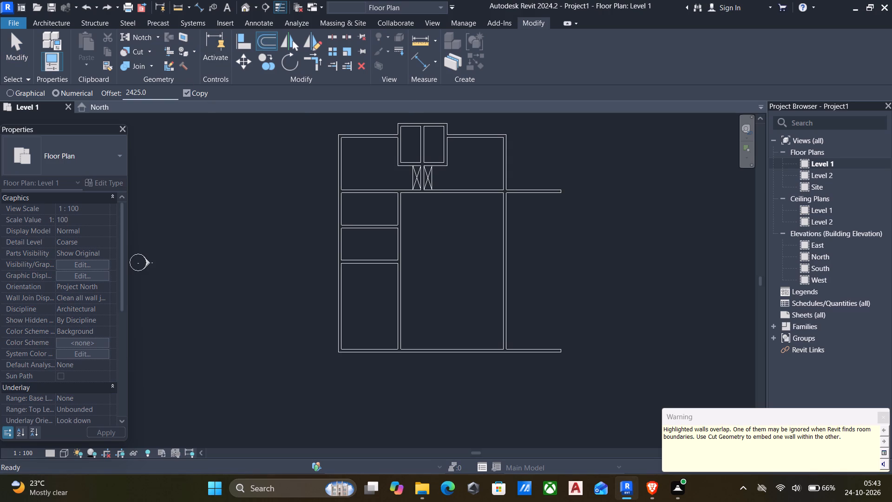
left_click_drag(172, 91, 89, 84)
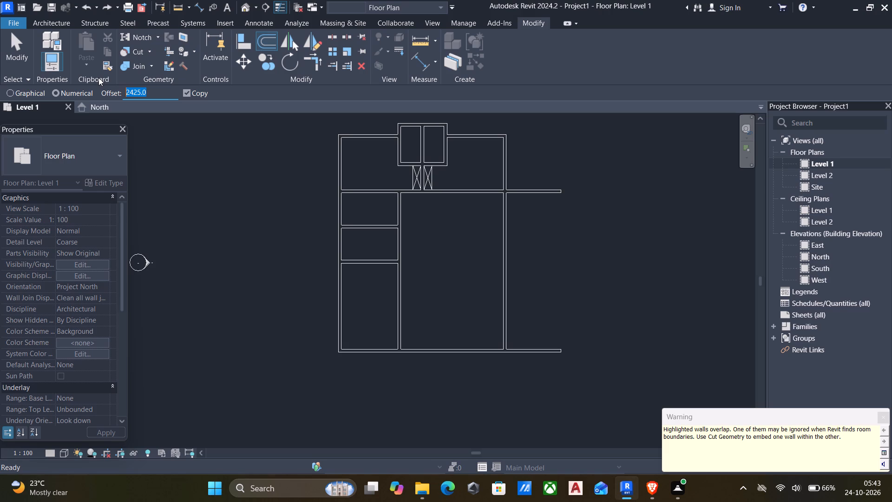
type("2625")
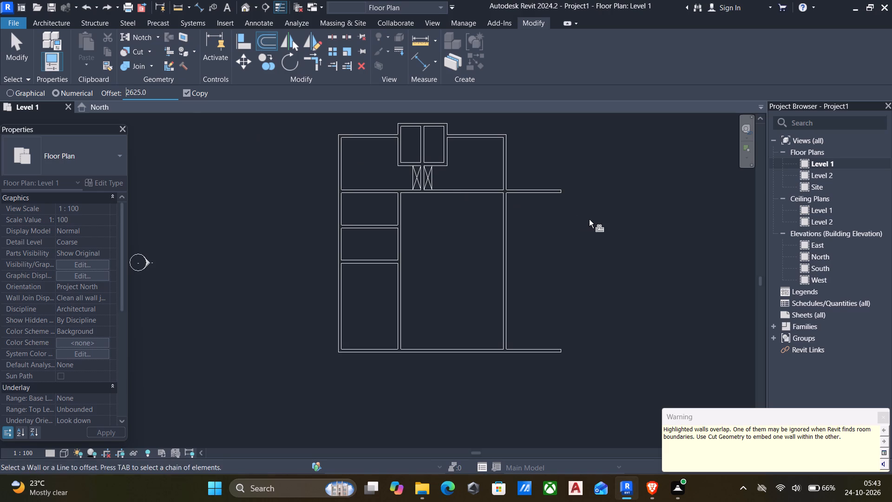
left_click(475, 192)
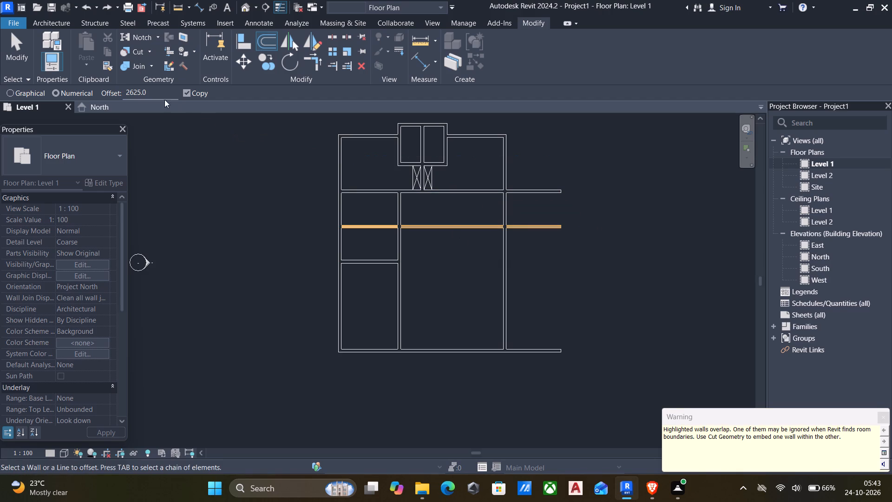
Offset a copy of the new cross wall 4425 mm further south.
left_click_drag(166, 93, 64, 88)
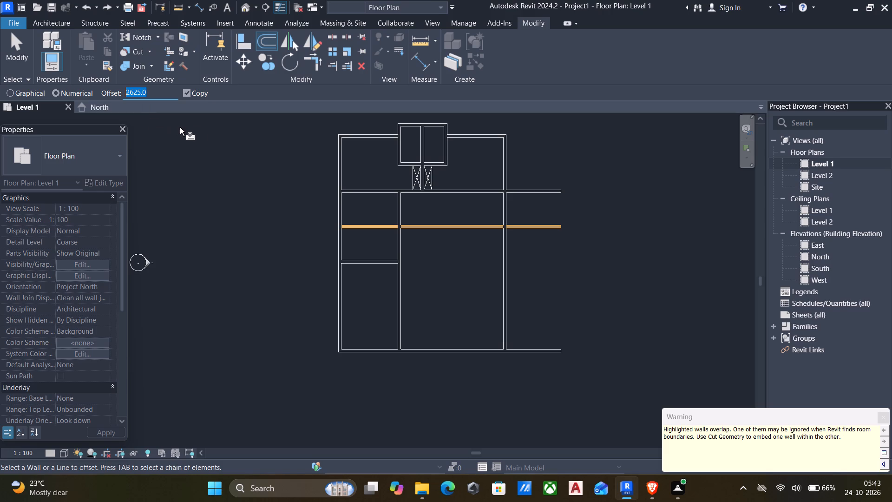
type("4425")
left_click(484, 228)
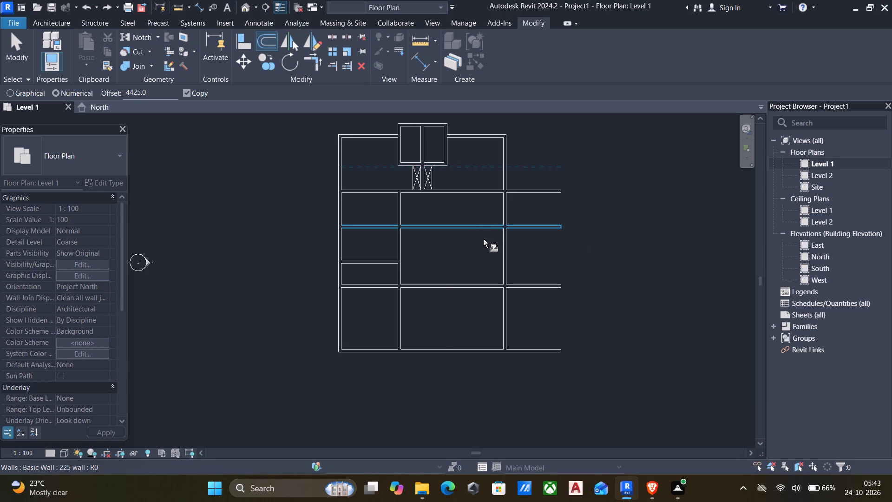
Offset a copy of the eastern north-south wall 4425 mm to the west.
left_click_drag(163, 88, 0, 57)
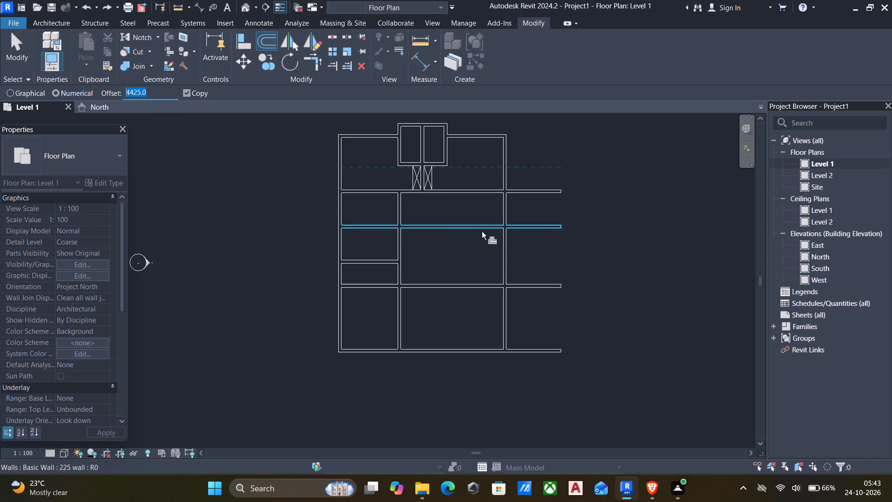
scroll(477, 234, "down", 1)
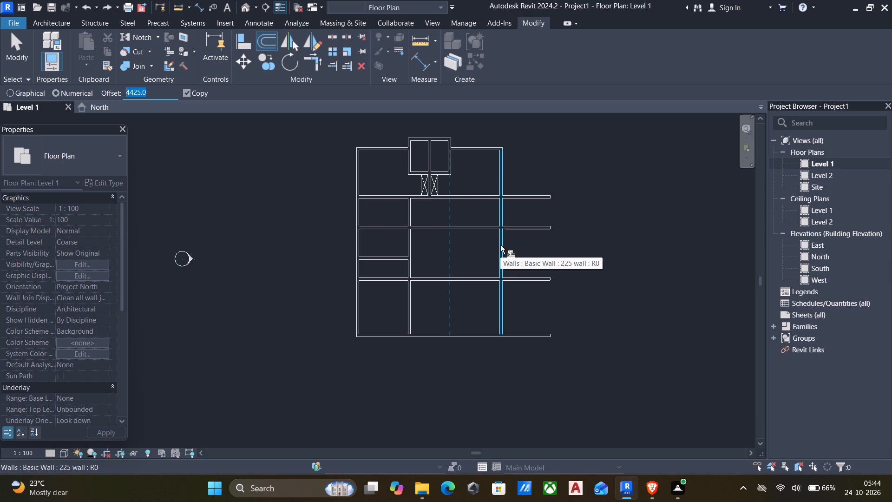
left_click(500, 245)
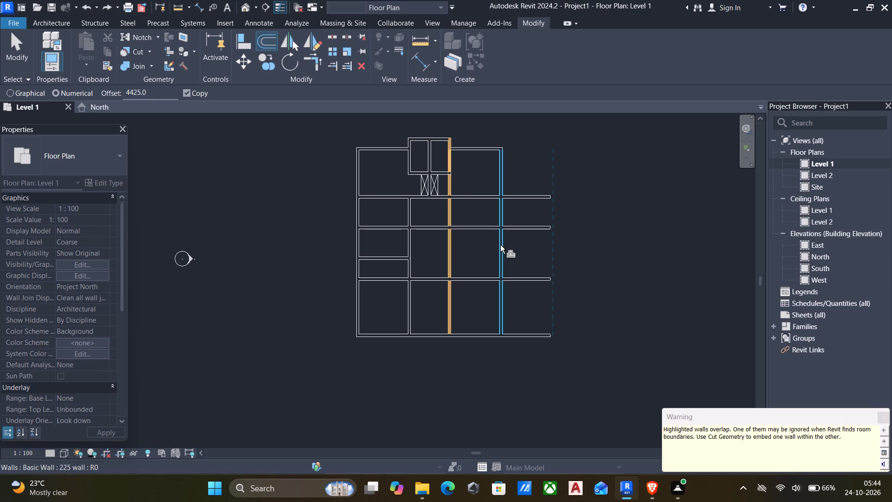
key("Escape")
Measure the clear width between the new north-south wall and the eastern north-south wall.
type("dd")
scroll(500, 245, "up", 7)
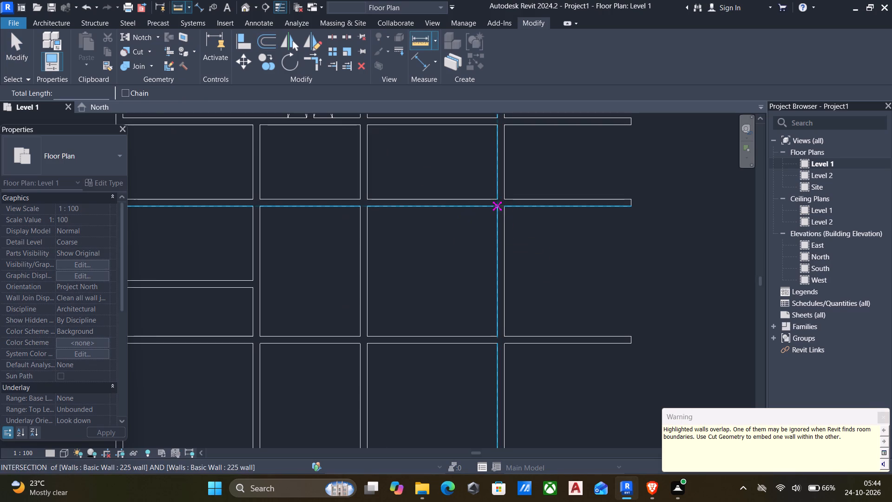
left_click(498, 206)
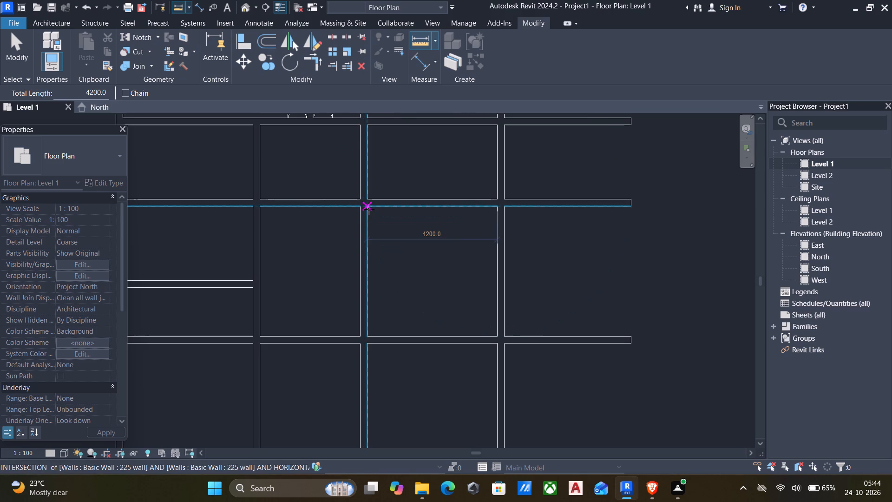
left_click(369, 209)
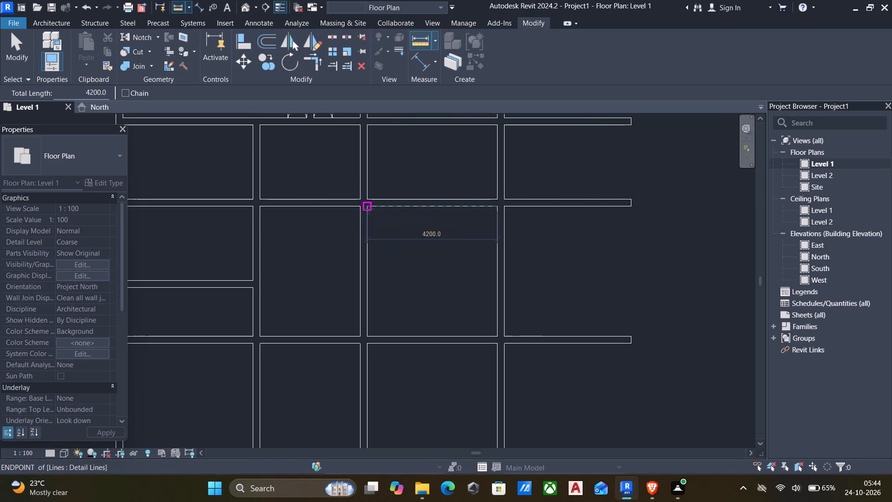
scroll(369, 212, "down", 5)
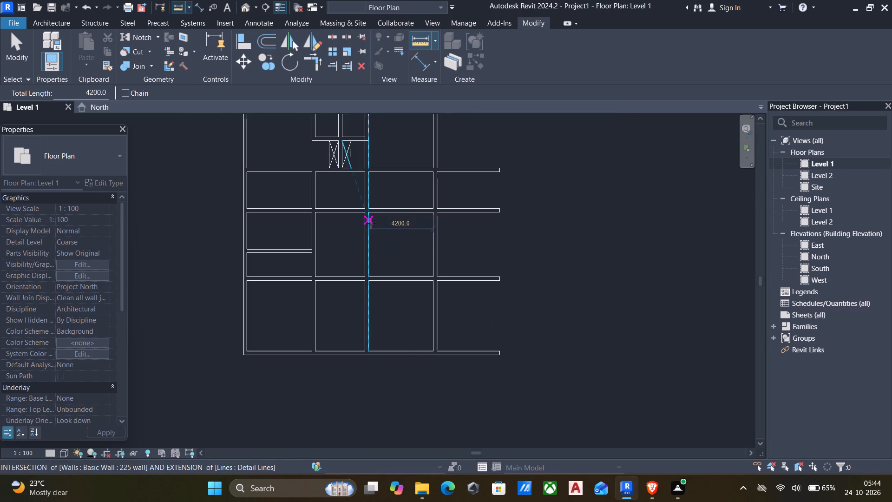
Shorten the new north-south wall from its north end to about 10000 mm long, stopping just north of the first new cross wall.
middle_click_drag(371, 225, 422, 275)
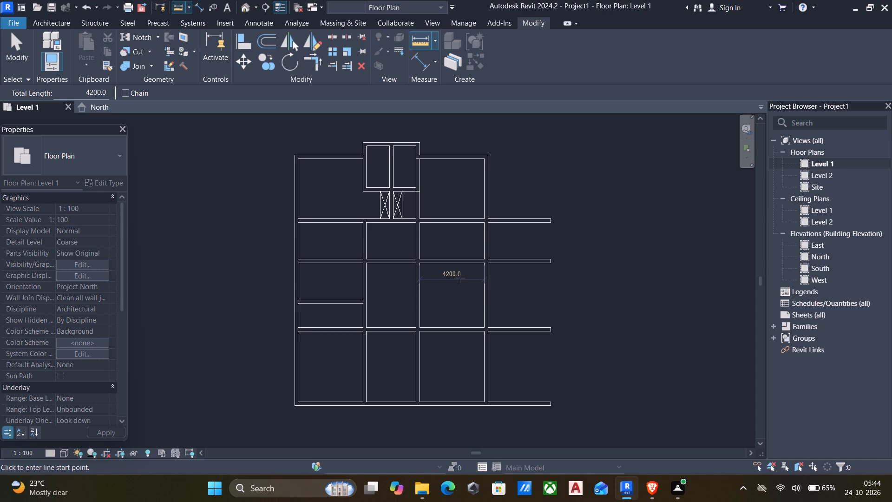
key("Escape")
key("Escape")
left_click(417, 209)
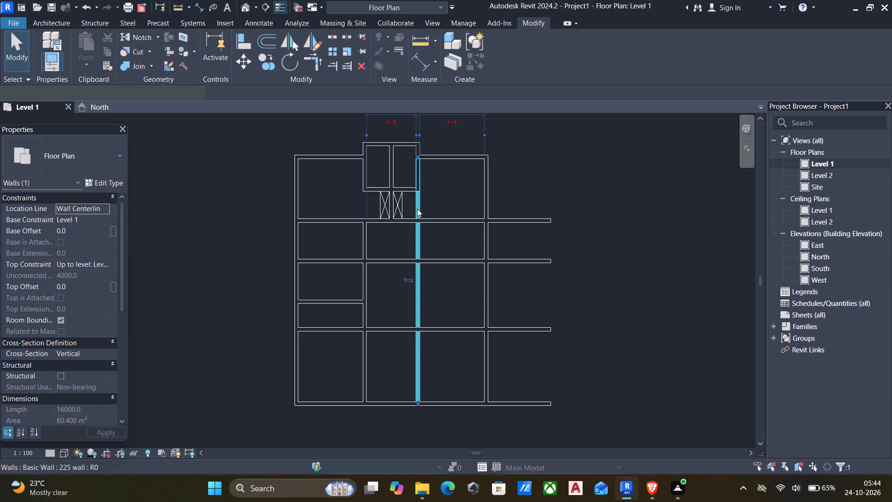
left_click_drag(417, 156, 420, 273)
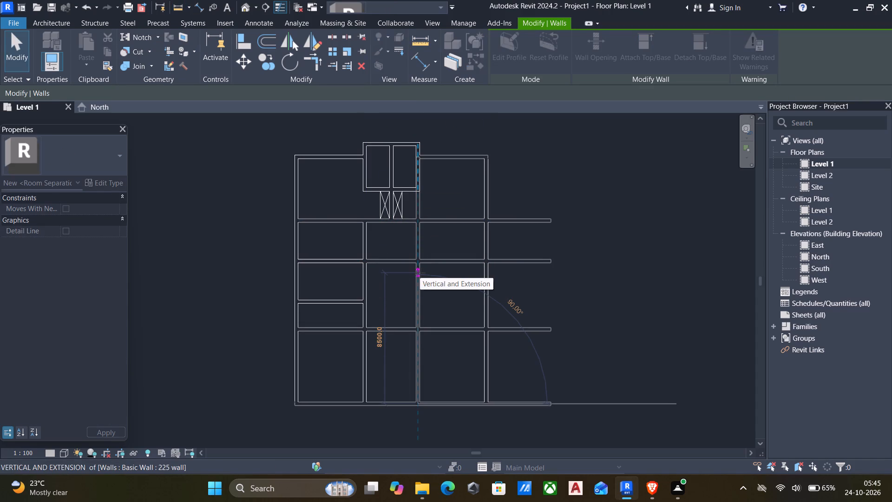
left_click_drag(420, 273, 423, 250)
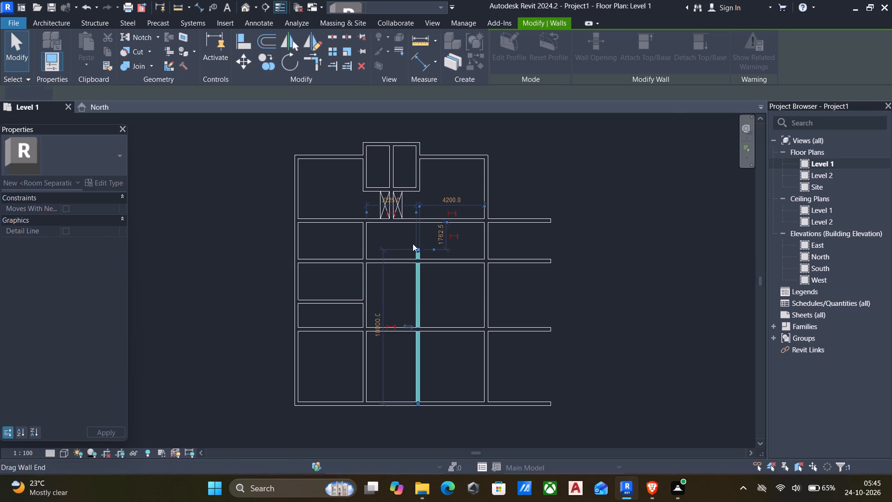
Shorten the first new cross wall from its west end to about 9640 mm long, ending just west of the new north-south wall.
left_click(333, 258)
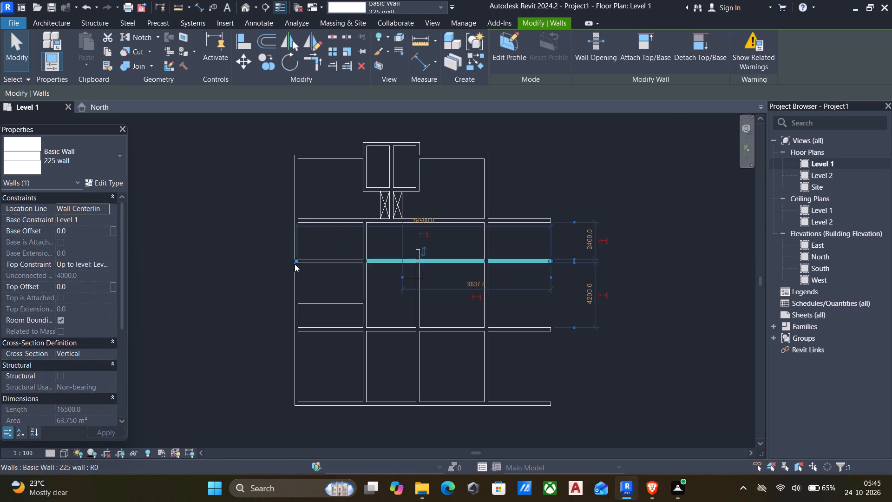
left_click_drag(295, 260, 394, 266)
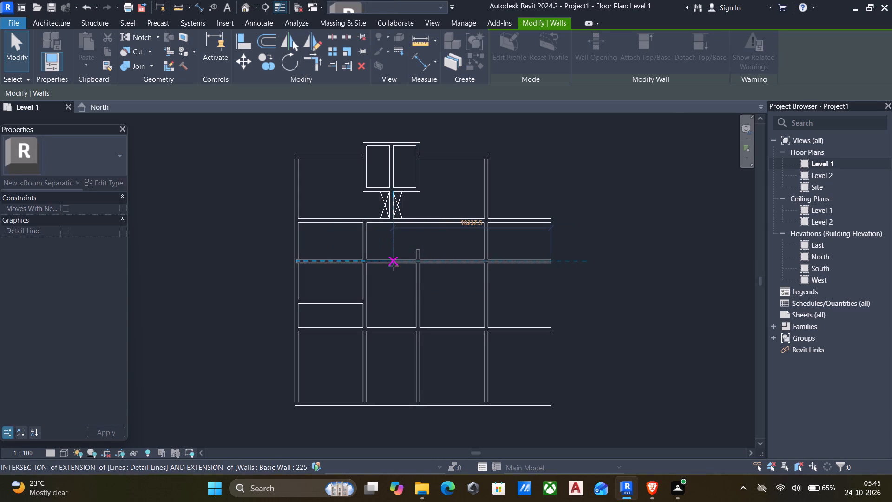
left_click_drag(394, 266, 401, 267)
middle_click_drag(486, 288, 481, 270)
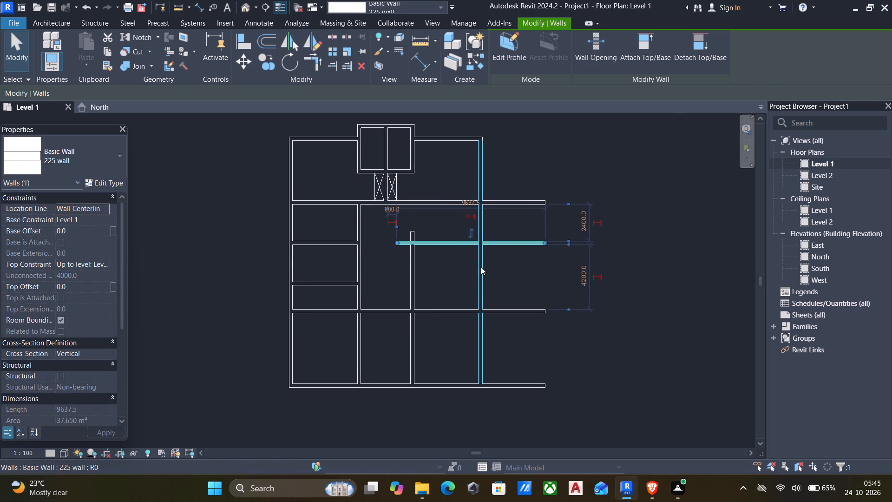
scroll(481, 267, "down", 2)
left_click(605, 316)
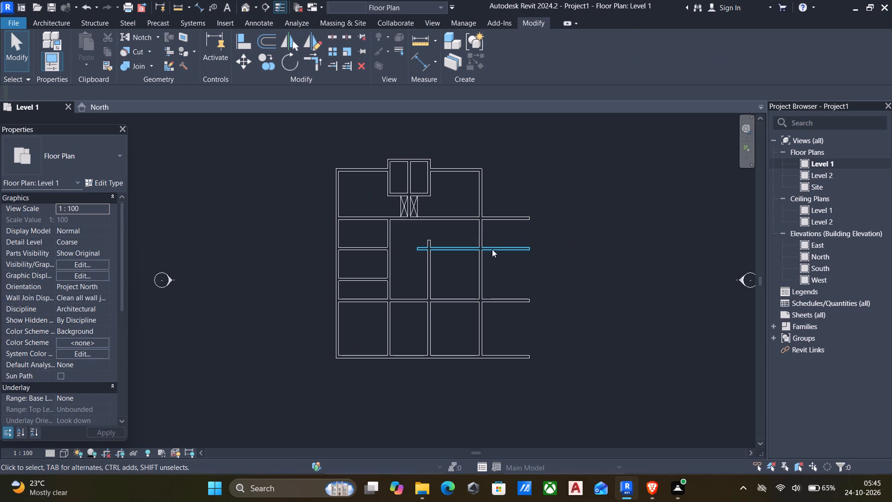
Align the east ends of the three cross walls and the south exterior wall with the outer face of the eastern wall.
scroll(508, 219, "up", 1)
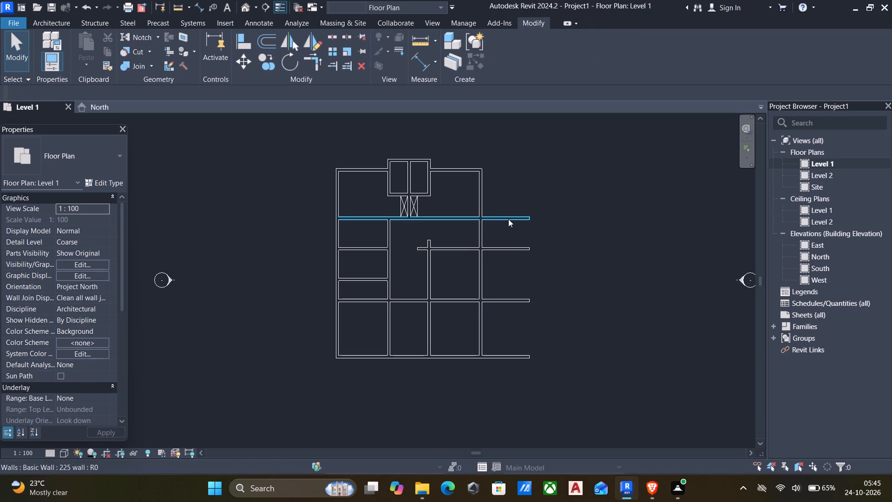
scroll(508, 219, "up", 1)
type("al")
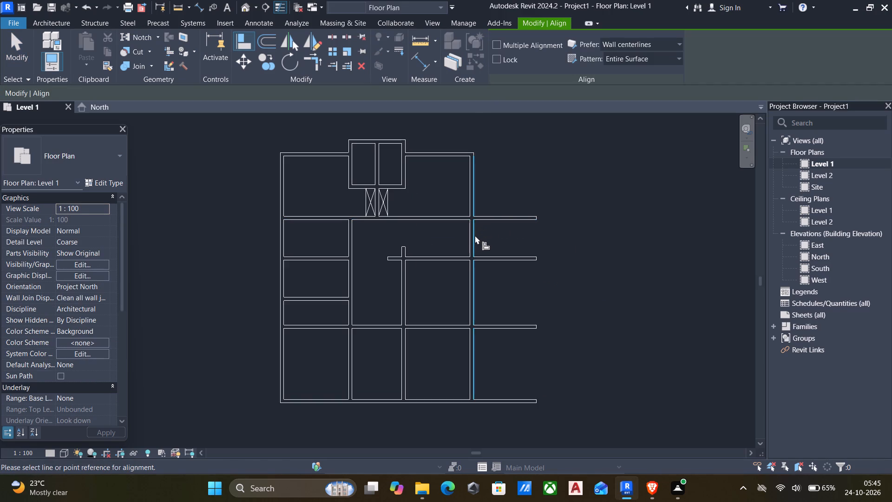
left_click(475, 235)
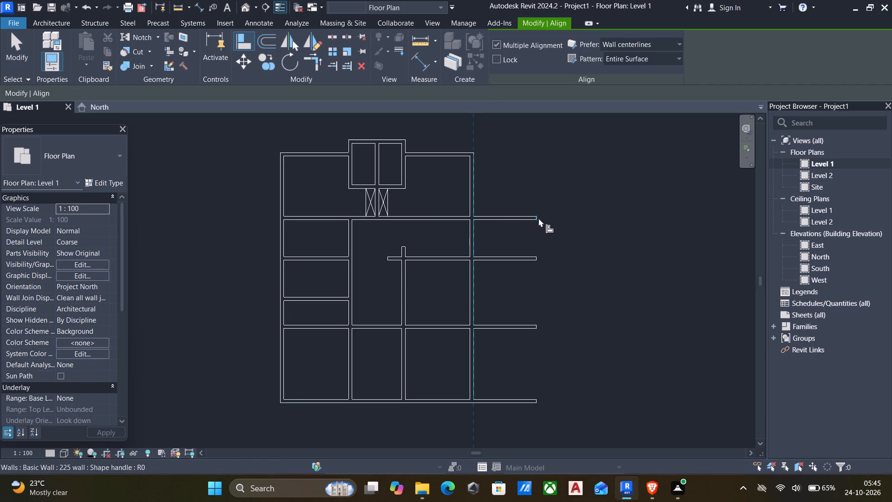
left_click(538, 217, "ctrl")
left_click(538, 258, "ctrl")
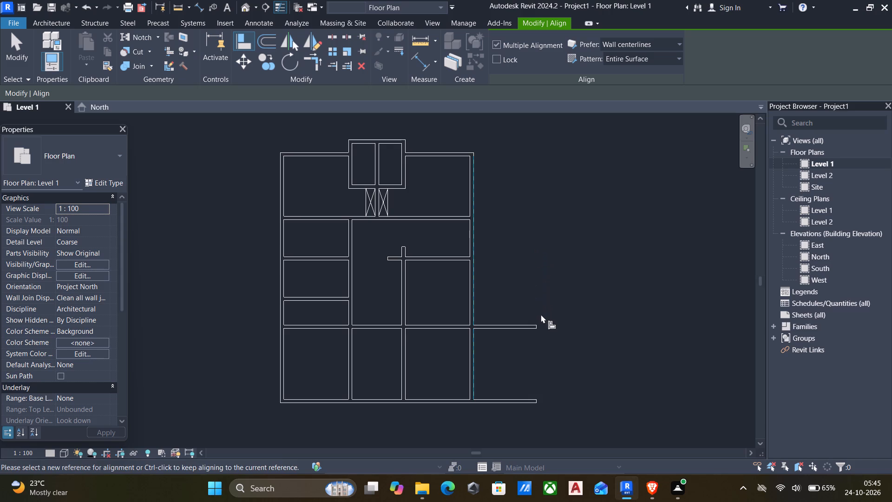
left_click(538, 324, "ctrl")
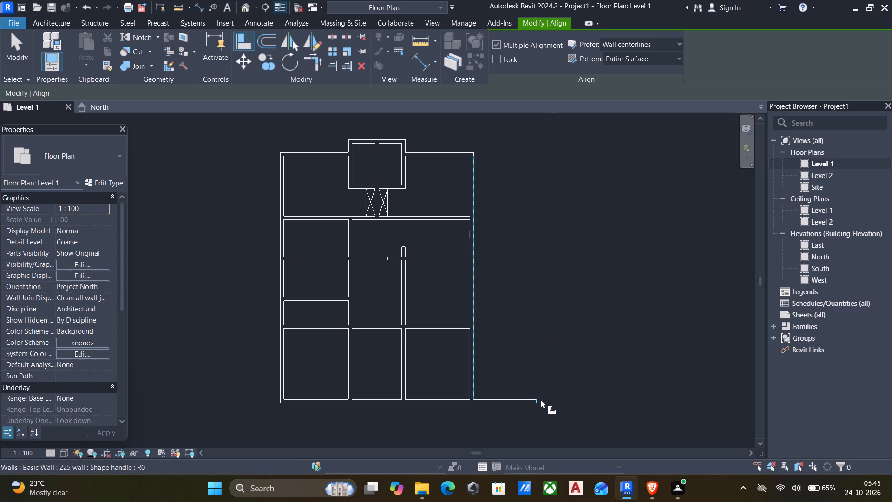
left_click(540, 399, "ctrl")
scroll(534, 360, "down", 1)
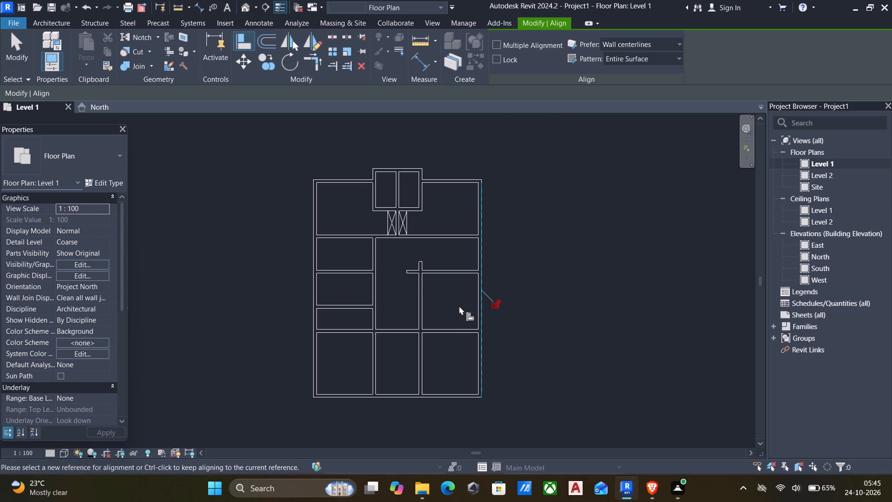
key("Escape")
Align the north end of the new north-south wall with the south face of the full-width cross wall.
scroll(471, 310, "down", 3)
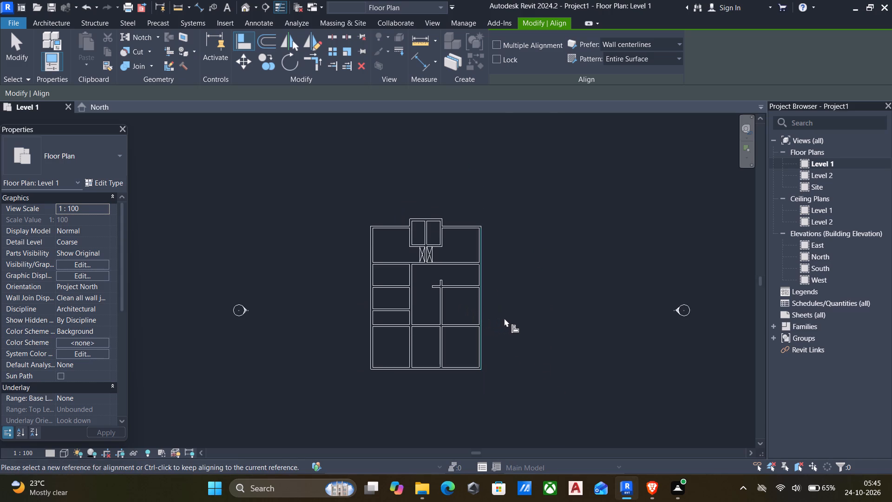
scroll(440, 292, "up", 5)
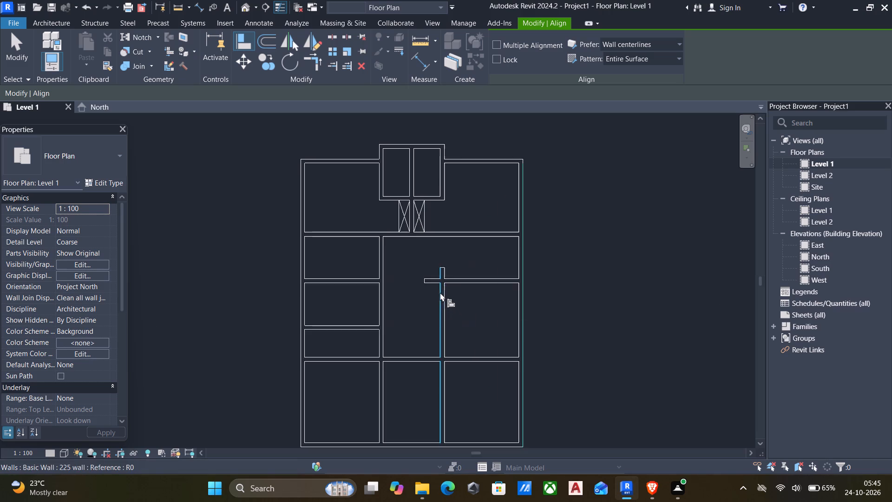
scroll(441, 249, "up", 4)
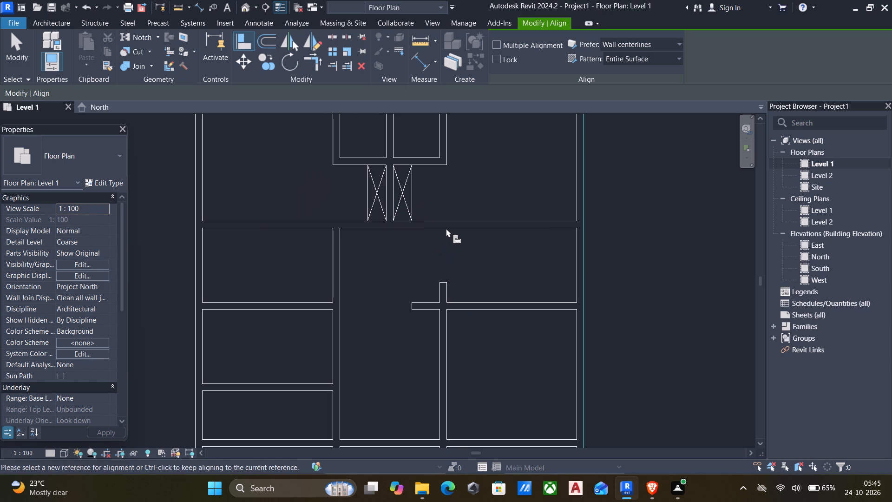
left_click(434, 227)
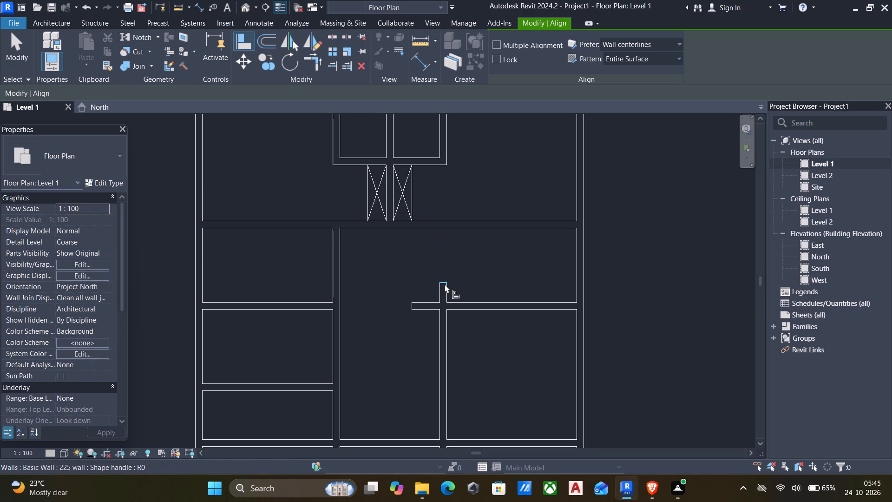
left_click(444, 280)
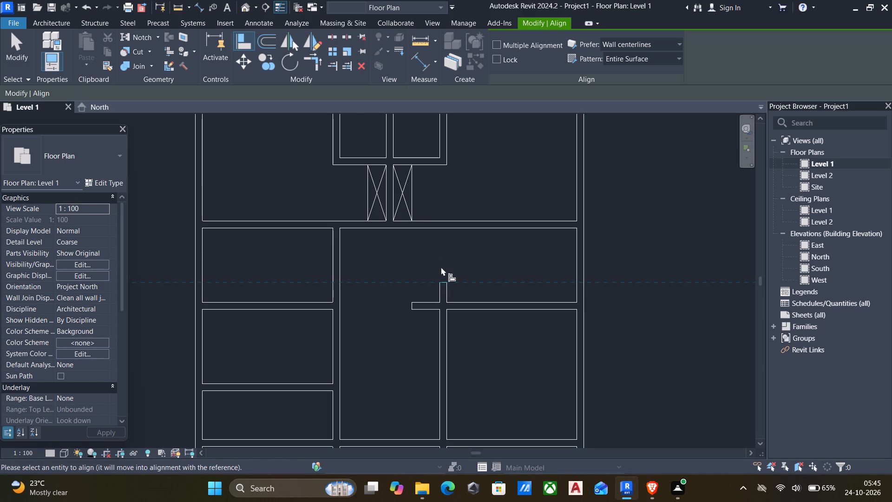
left_click(429, 270)
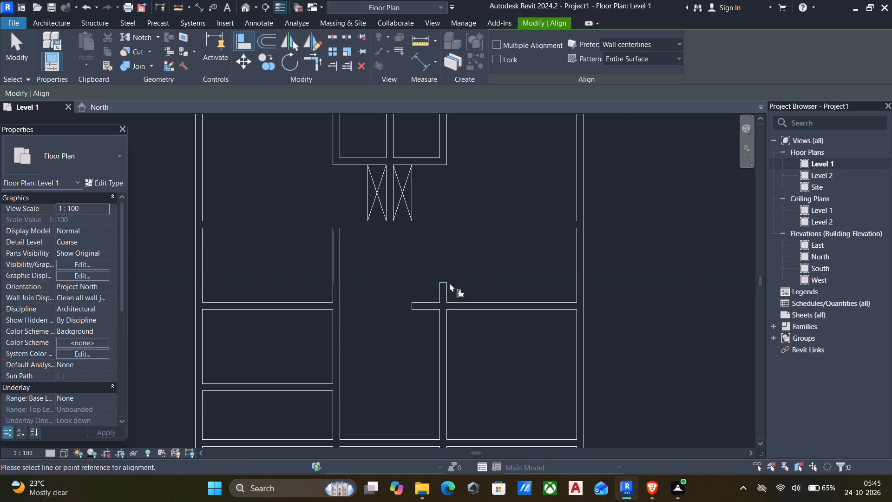
left_click(439, 225)
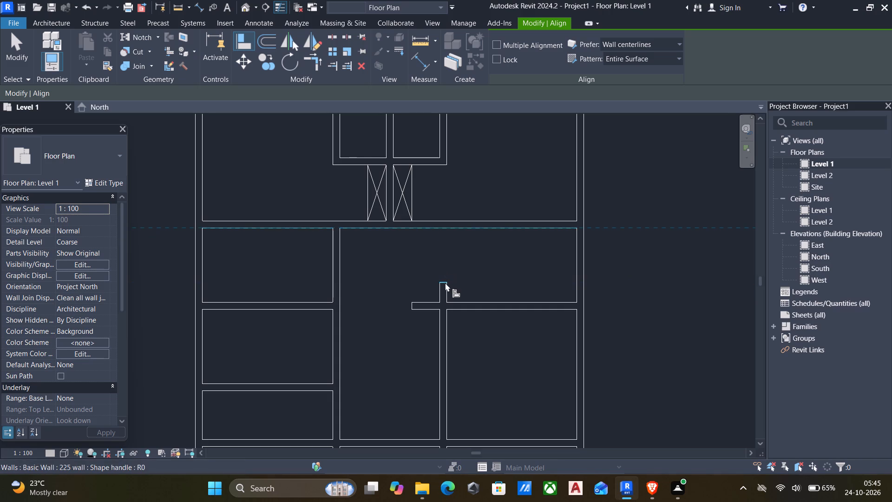
left_click(442, 280)
Align the west end of the first new cross wall with the west face of the new north-south wall.
scroll(440, 305, "down", 1)
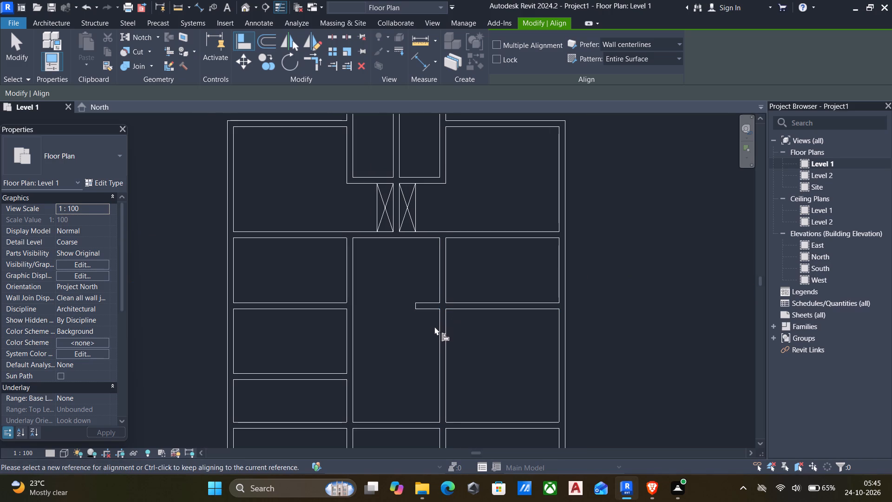
left_click(438, 329)
left_click(416, 305)
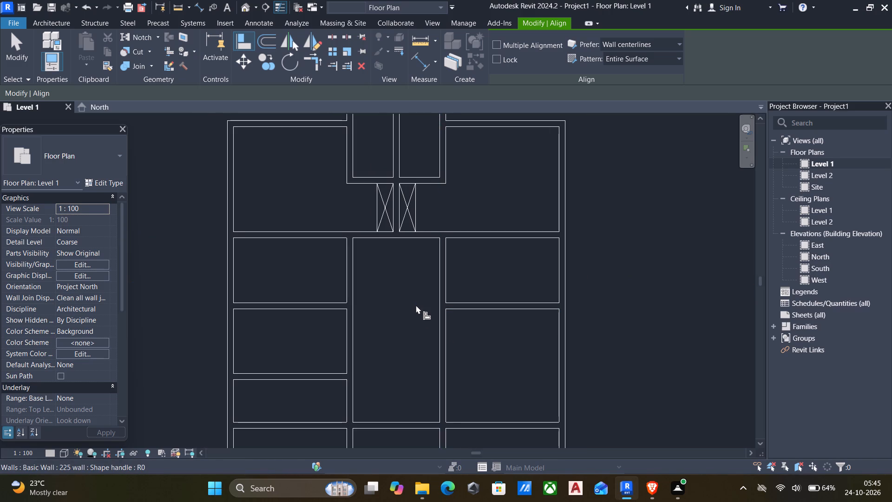
scroll(462, 337, "down", 5)
middle_click_drag(471, 344, 471, 317)
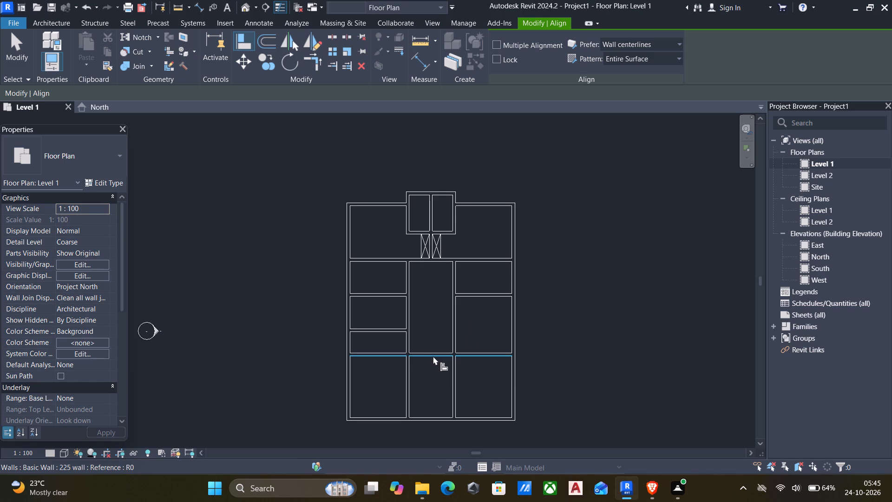
key("Escape")
key("Escape")
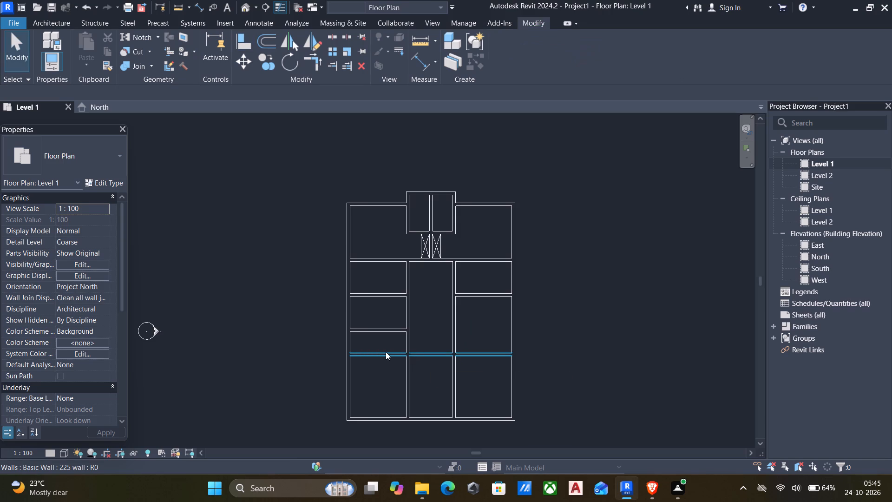
Shorten the southern new cross wall from its west end to about 5440 mm long, ending just west of the new north-south wall.
left_click(386, 352)
left_click_drag(350, 350, 400, 353)
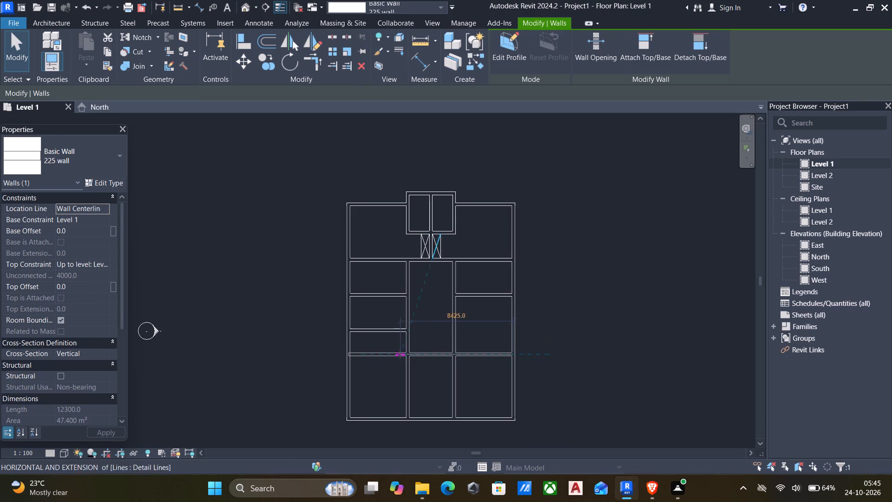
left_click_drag(400, 353, 442, 358)
middle_click_drag(490, 378, 491, 373)
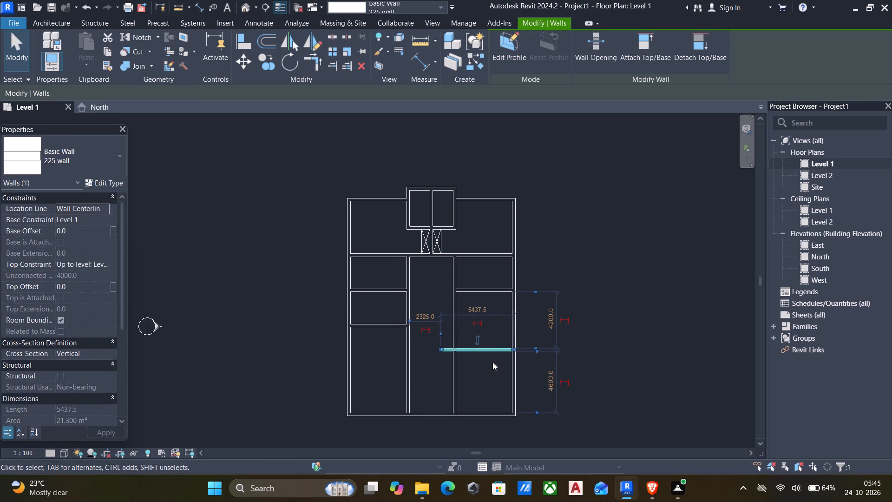
key("Escape")
Measure the clear north-south depth and east-west width of the eastern room between the two new cross walls.
type("dd")
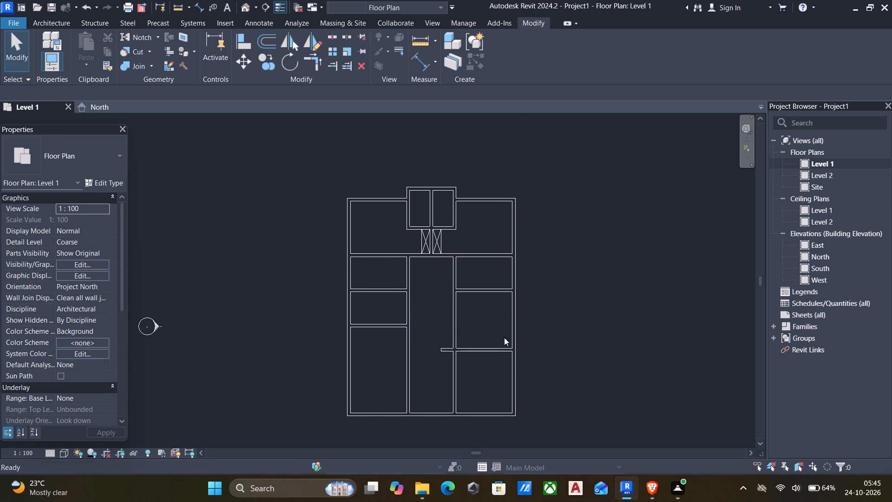
scroll(509, 309, "up", 5)
left_click(515, 277)
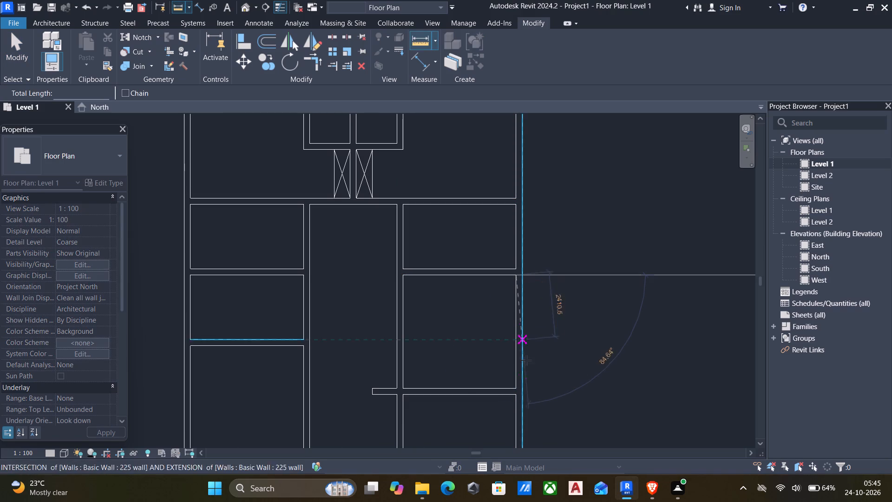
left_click(517, 388)
left_click(517, 388)
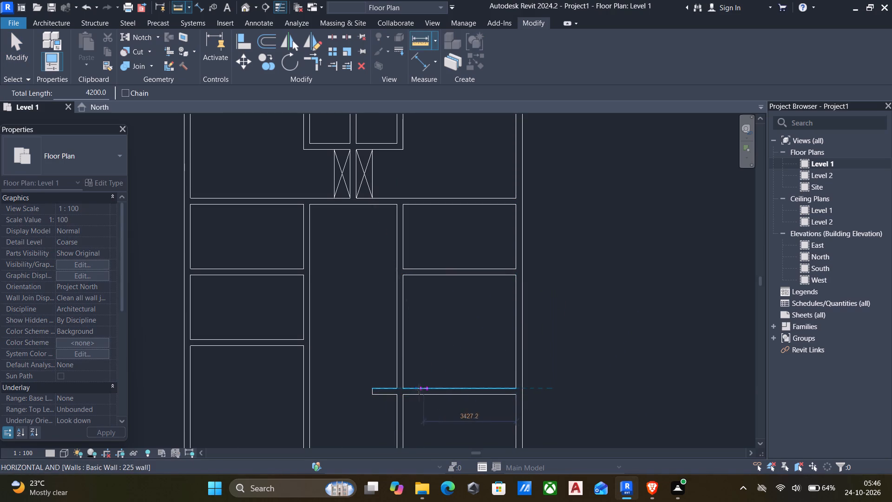
left_click(403, 385)
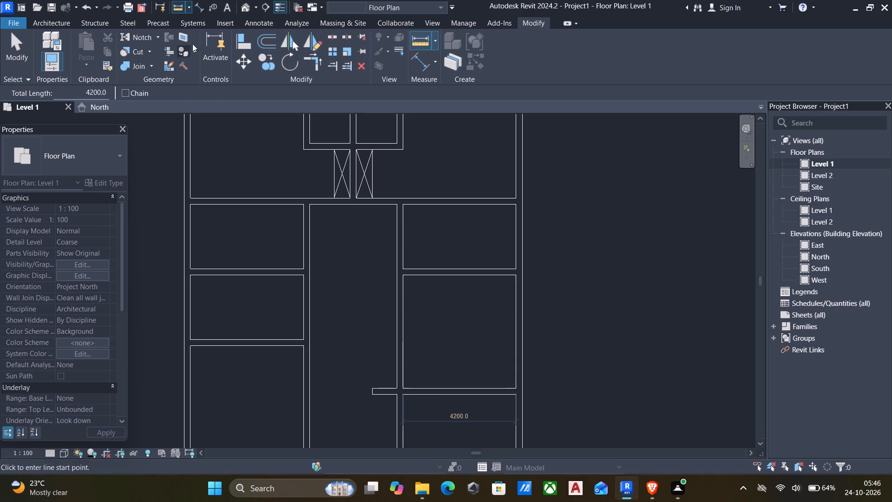
Offset a copy of the east exterior wall 5625 mm to the west.
left_click(269, 42)
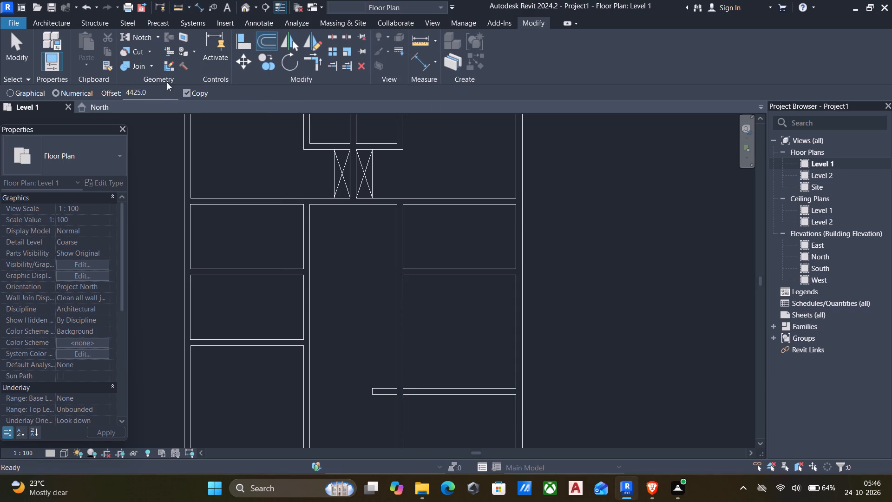
left_click_drag(172, 92, 93, 88)
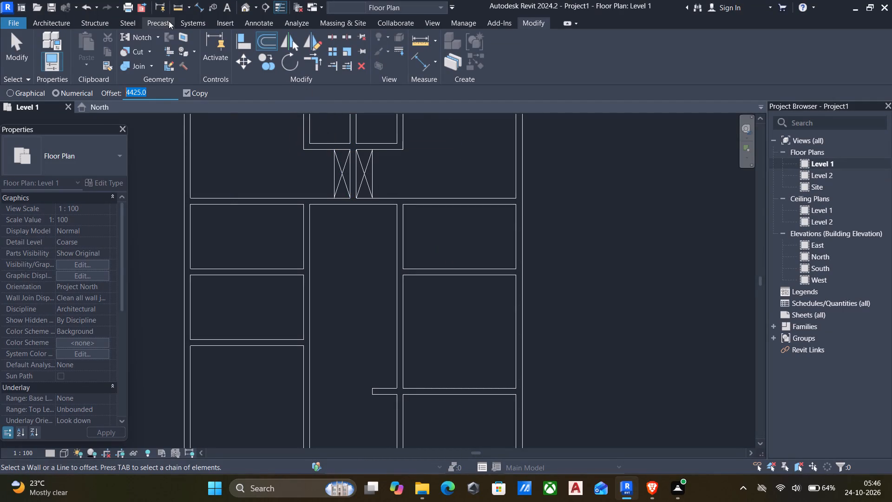
key("5")
key("4")
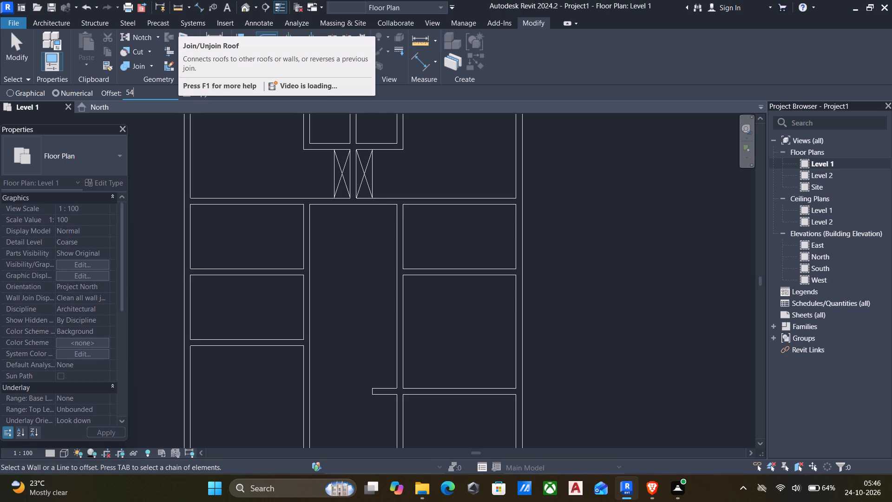
key("BackSpace")
type("625")
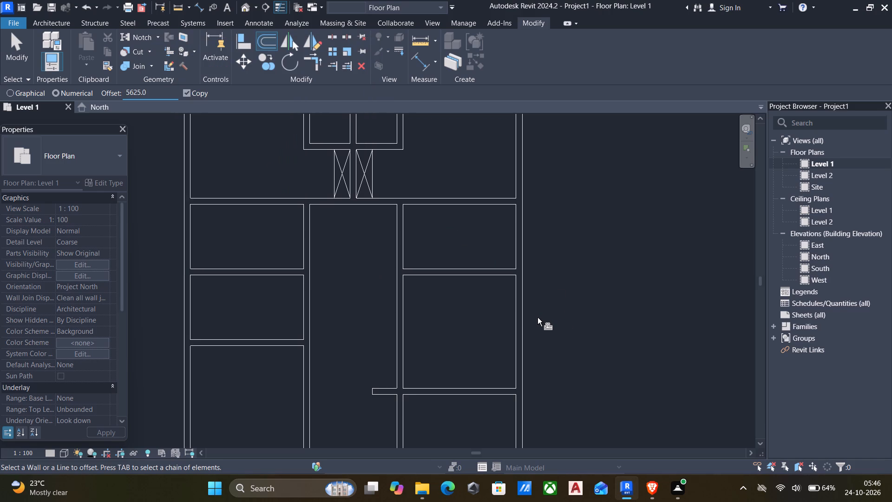
left_click(514, 326)
scroll(493, 271, "down", 4)
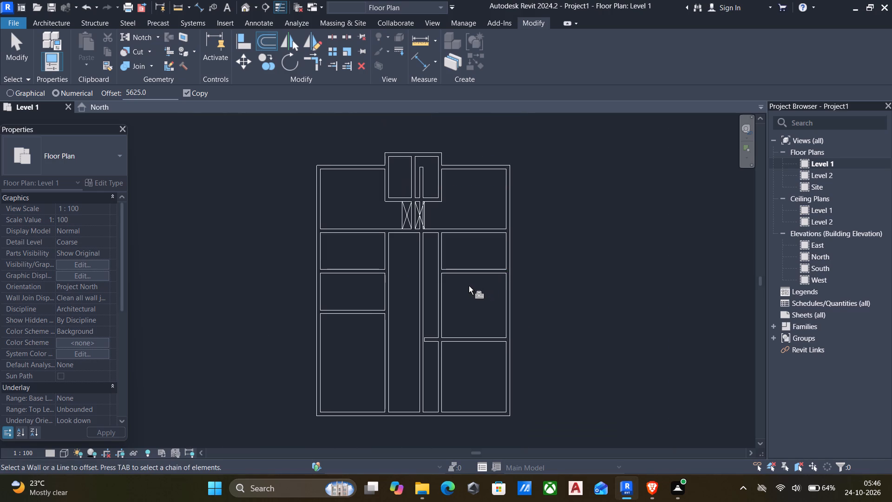
key("Escape")
key("Escape")
Extend the northern cross wall of the eastern room westward past the north-south wall to about 4800 mm long.
left_click(455, 268)
scroll(455, 267, "up", 2)
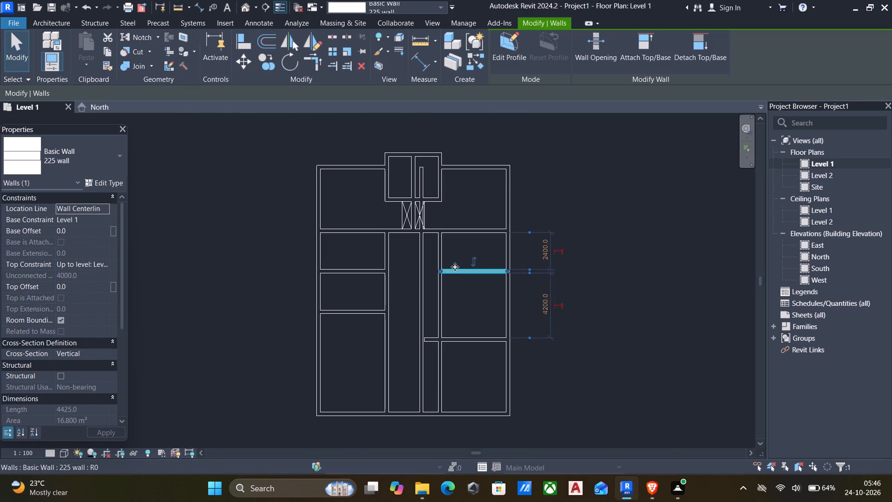
scroll(455, 267, "up", 8)
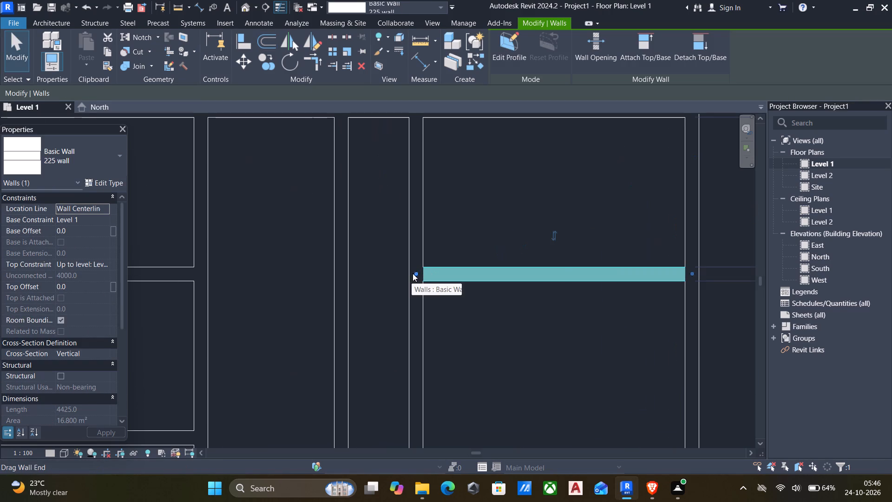
left_click_drag(414, 271, 395, 266)
scroll(399, 297, "down", 5)
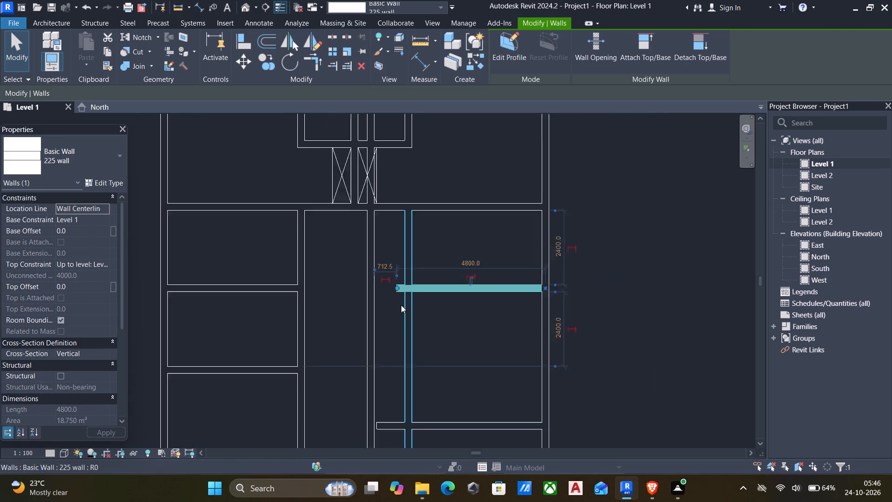
scroll(401, 305, "down", 1)
middle_click_drag(401, 305, 458, 206)
key("Escape")
Trim the offset north-south wall into corners with the west ends of the eastern room's northern and southern cross walls.
type("tr")
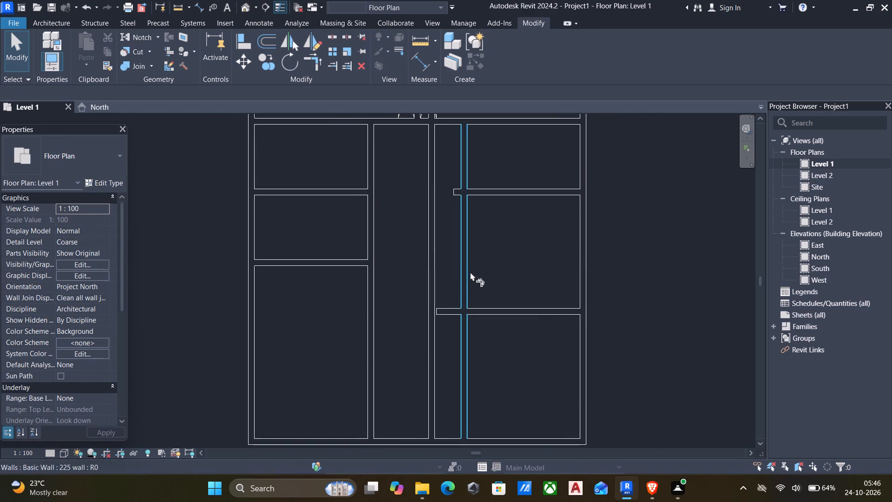
left_click(435, 224)
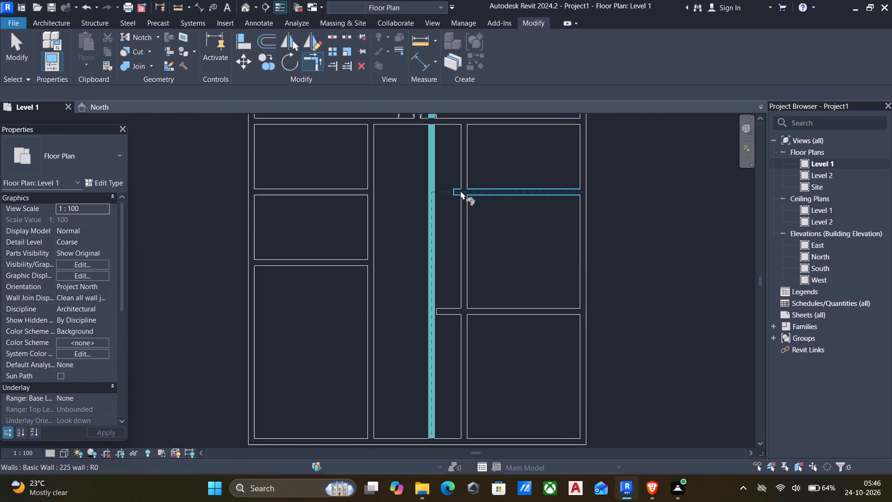
left_click(460, 191)
left_click(471, 308)
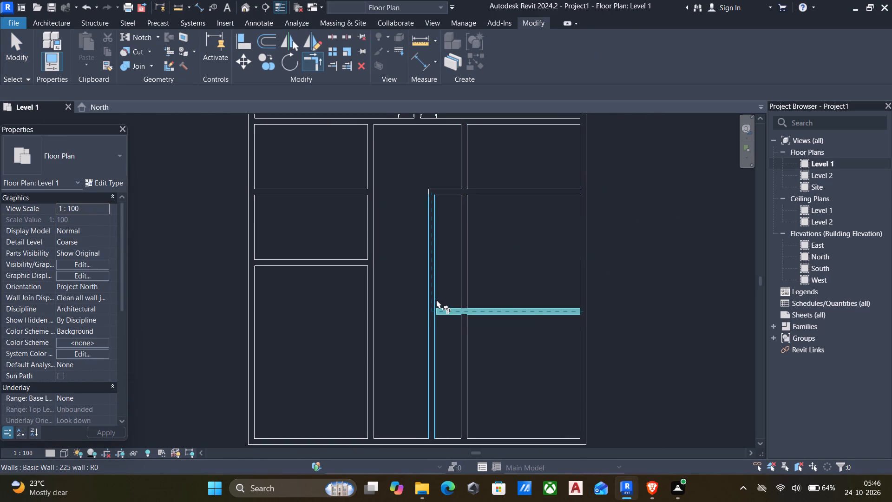
left_click(435, 297)
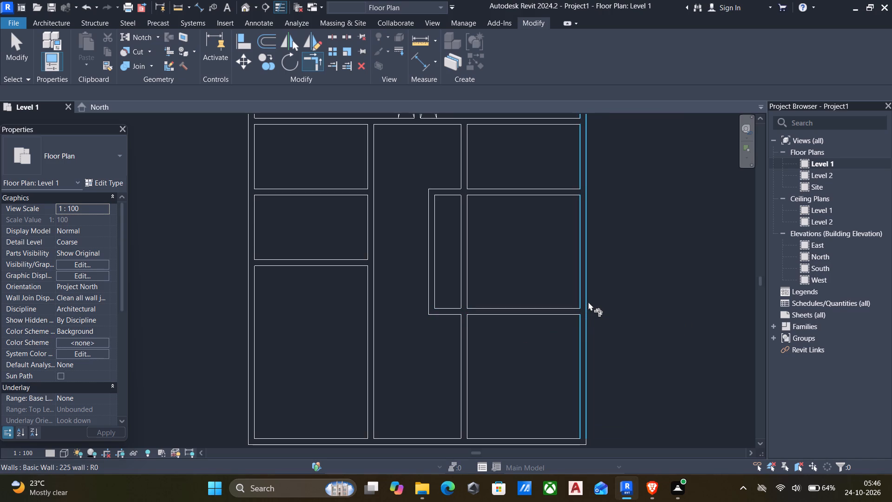
Split the older north-south wall inside the enlarged eastern room, between its two cross walls.
type("sl")
left_click(461, 243)
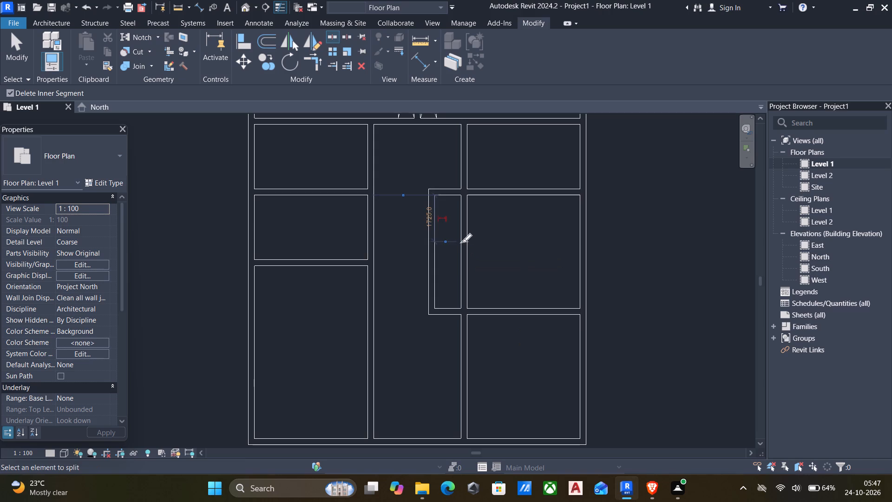
key("Escape")
key("Escape")
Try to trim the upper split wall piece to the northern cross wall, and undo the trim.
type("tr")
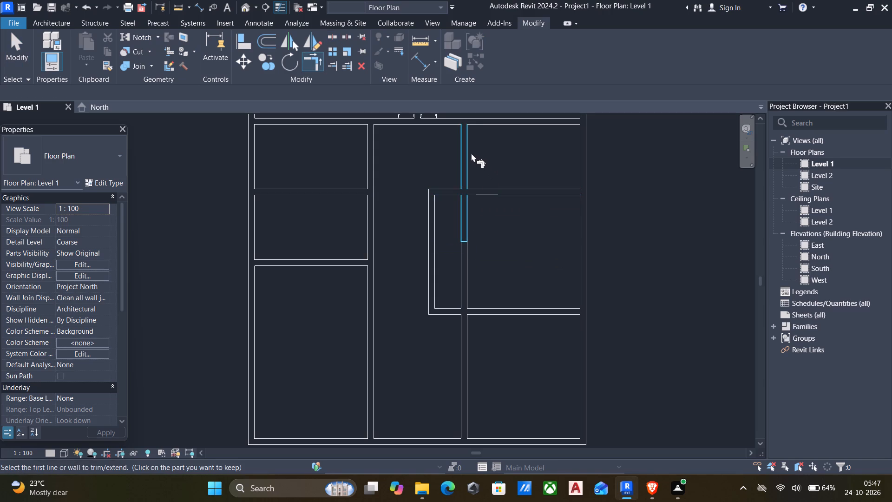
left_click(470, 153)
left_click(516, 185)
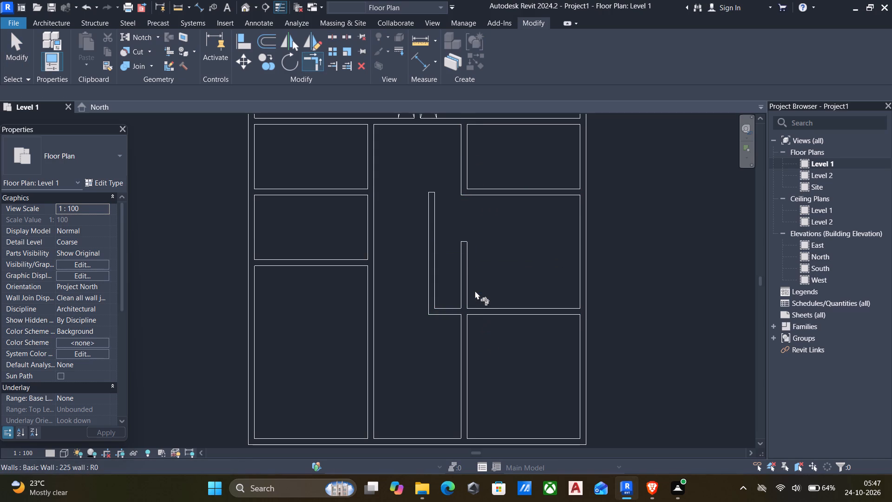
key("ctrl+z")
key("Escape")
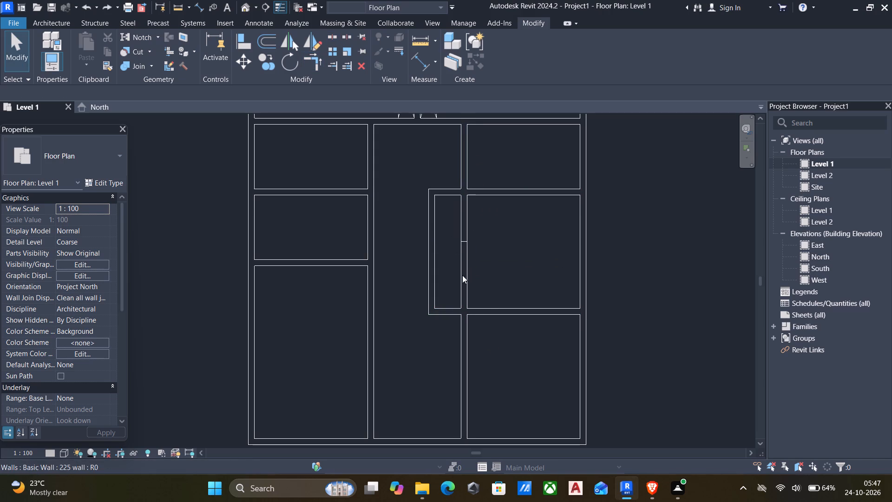
Shorten both split wall pieces back to the southern and northern cross walls, clearing the enlarged eastern room's interior.
left_click(459, 277)
left_click_drag(465, 239, 467, 275)
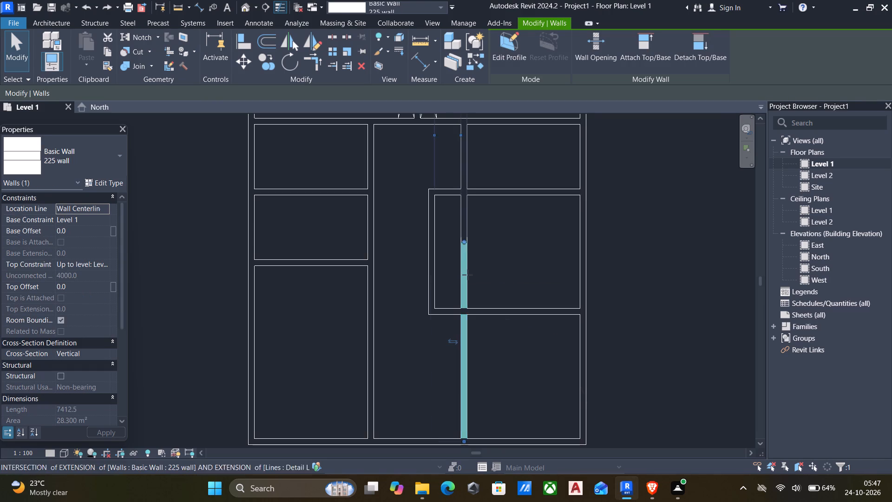
left_click_drag(467, 275, 466, 304)
key("Escape")
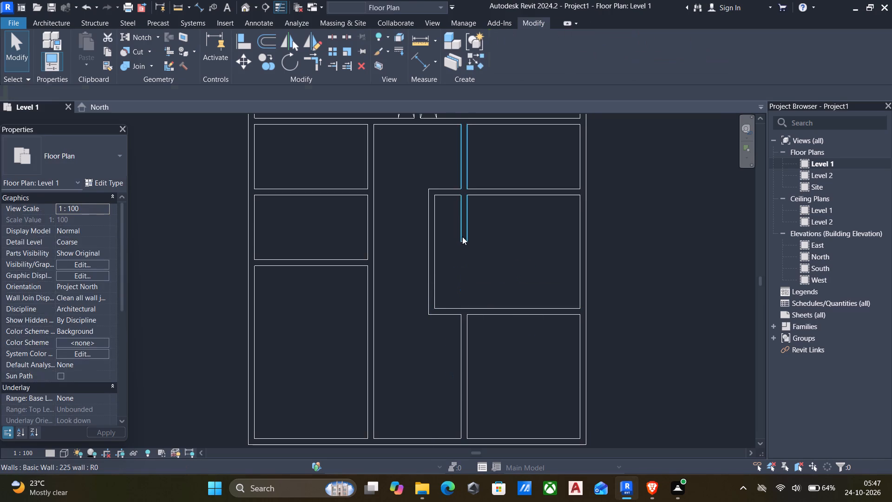
left_click(463, 235)
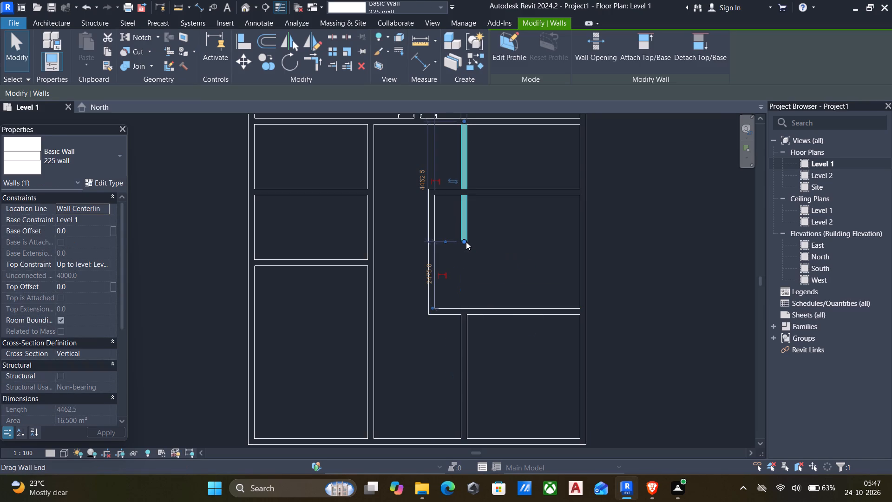
left_click_drag(465, 242, 466, 201)
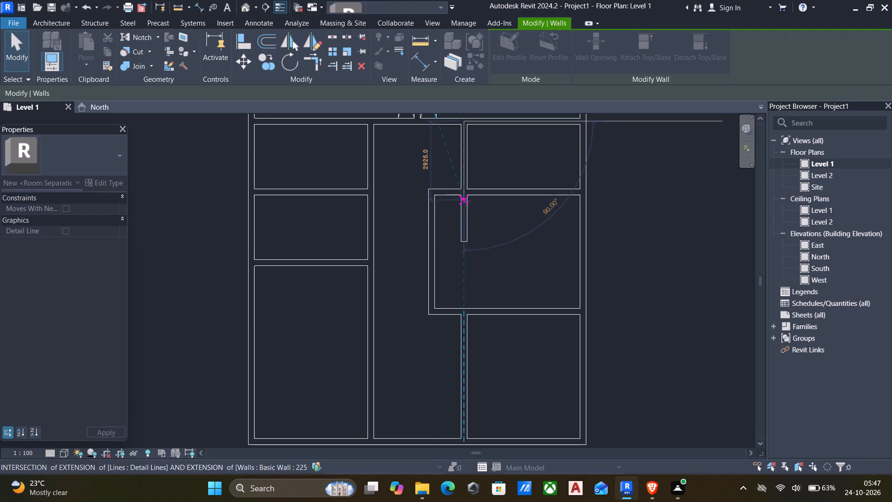
left_click_drag(466, 201, 462, 196)
key("Escape")
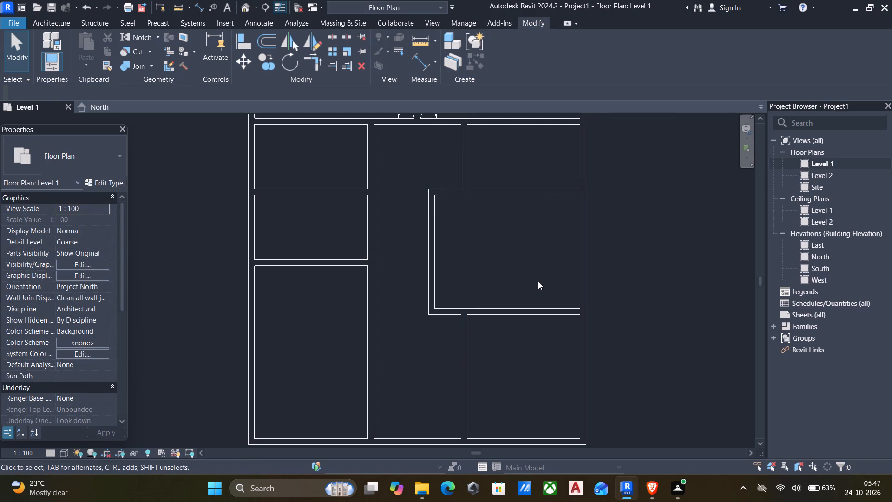
Select the entire house plan, including walls and detail lines, and nudge it east between the elevation markers.
middle_click_drag(509, 257, 503, 305)
scroll(502, 305, "down", 2)
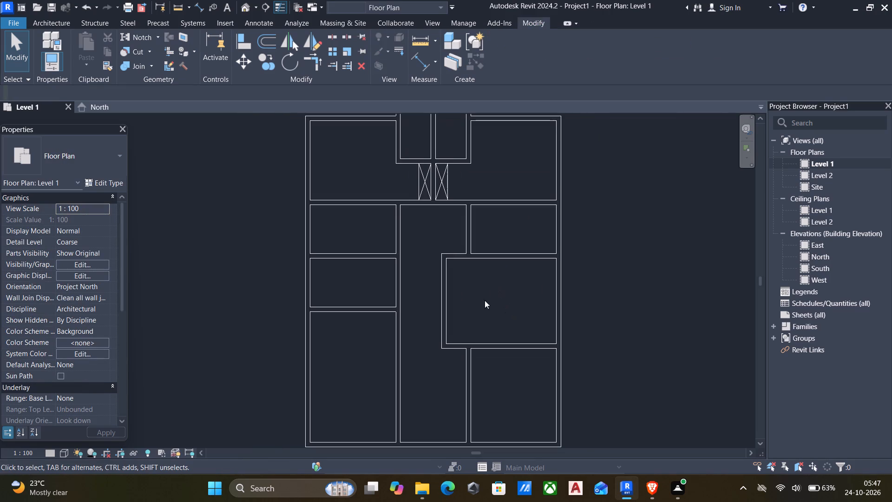
middle_click_drag(481, 304, 483, 284)
scroll(481, 281, "down", 1)
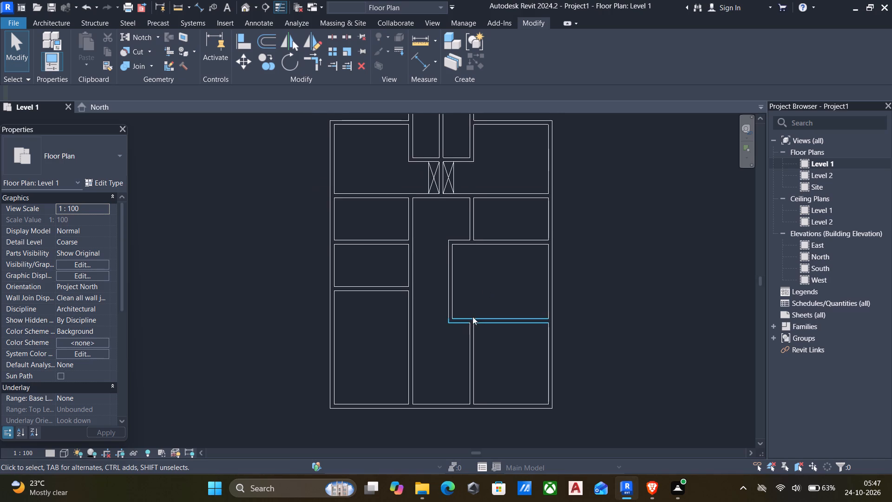
middle_click_drag(472, 317, 479, 356)
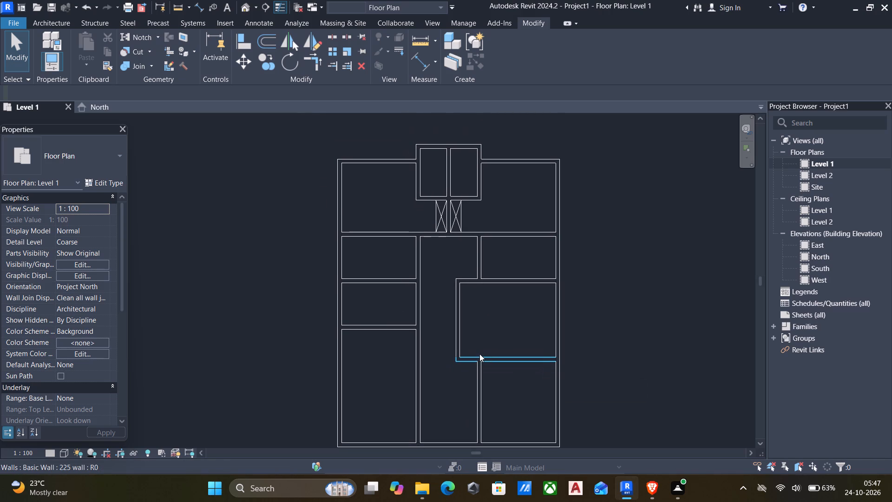
scroll(477, 353, "down", 1)
middle_click_drag(475, 362, 493, 325)
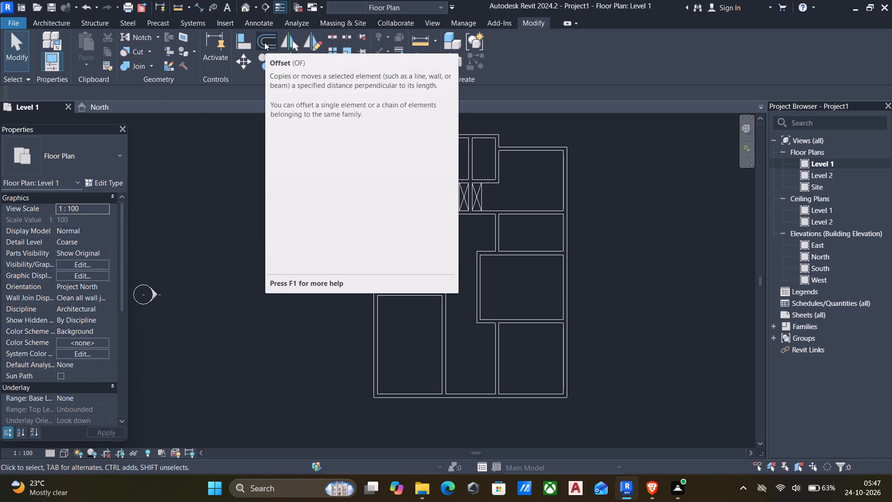
left_click_drag(327, 132, 350, 171)
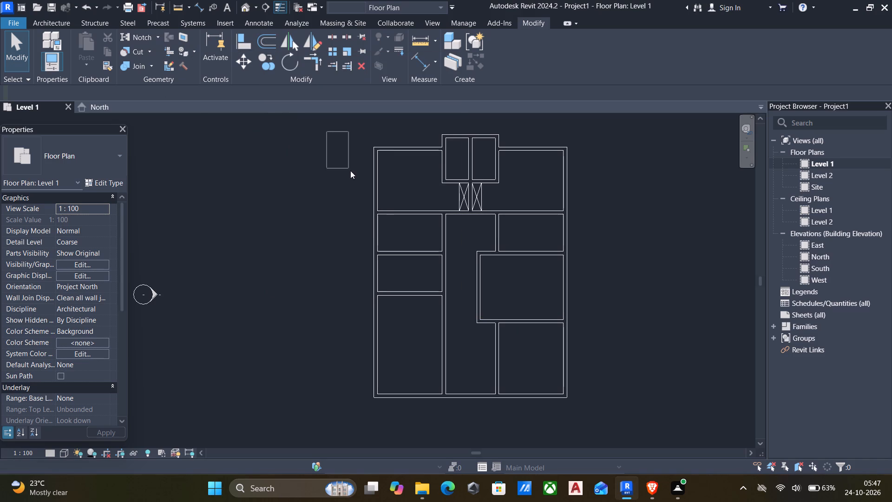
left_click_drag(350, 171, 608, 426)
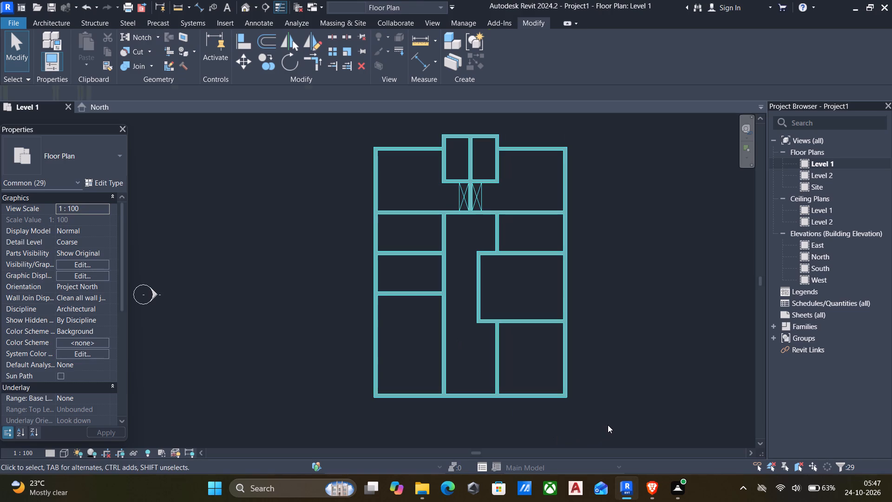
scroll(597, 399, "down", 4)
middle_click_drag(513, 331, 467, 280)
key("Right")
key("Right")
key("Right")
key("Right")
key("Right")
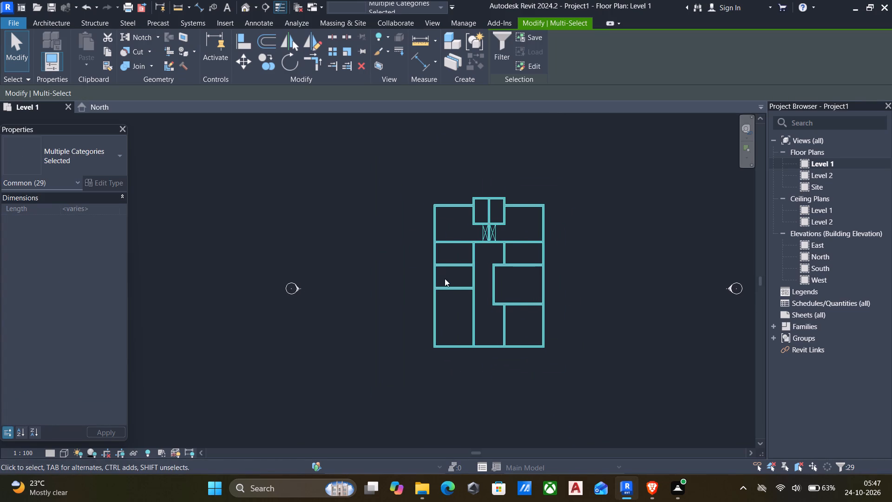
key("Right")
key("Right")
key("Right")
key("Right")
key("Right")
key("Right")
key("Right")
key("Right")
key("Right")
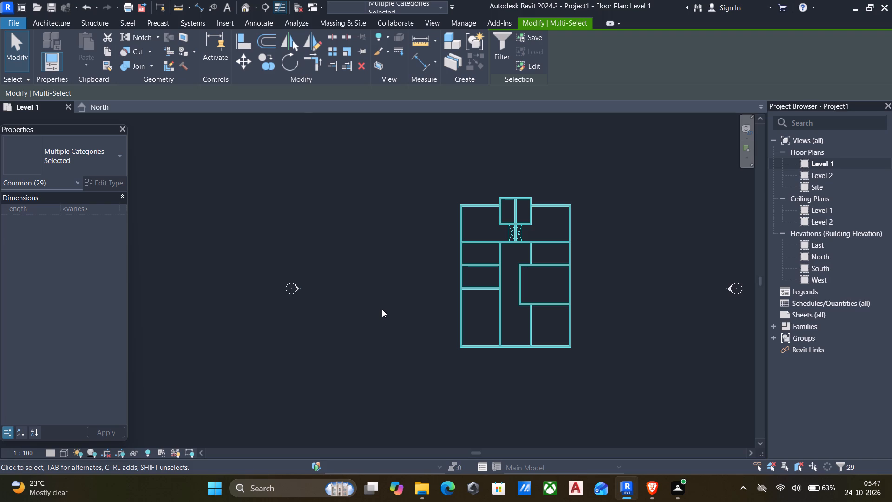
Offset a copy of the enlarged eastern room's southern cross wall 3225 mm to the south.
left_click(271, 38)
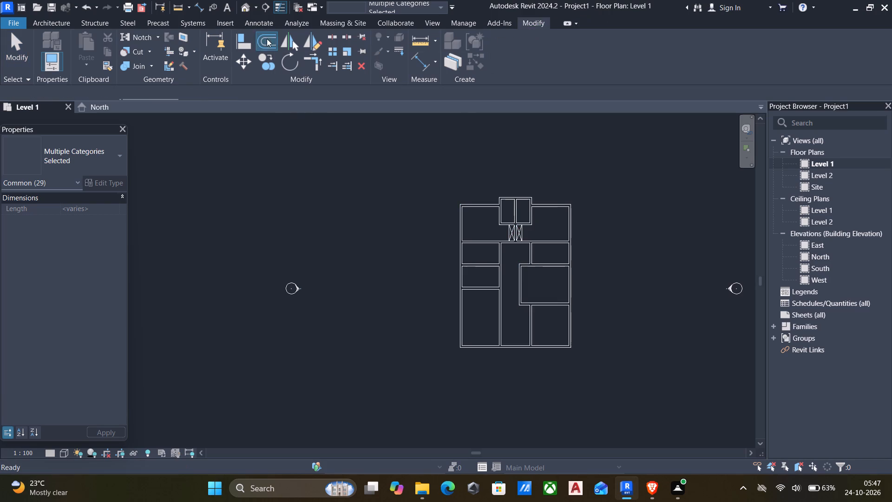
left_click_drag(161, 97, 56, 82)
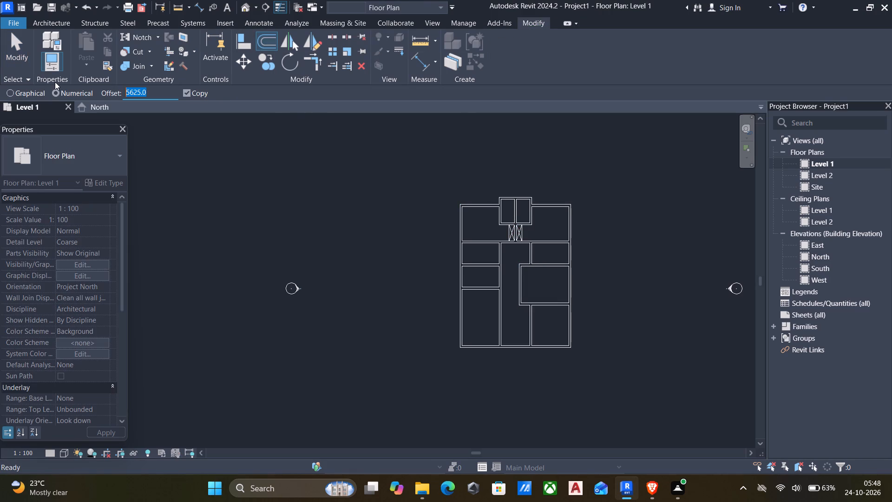
type("3225")
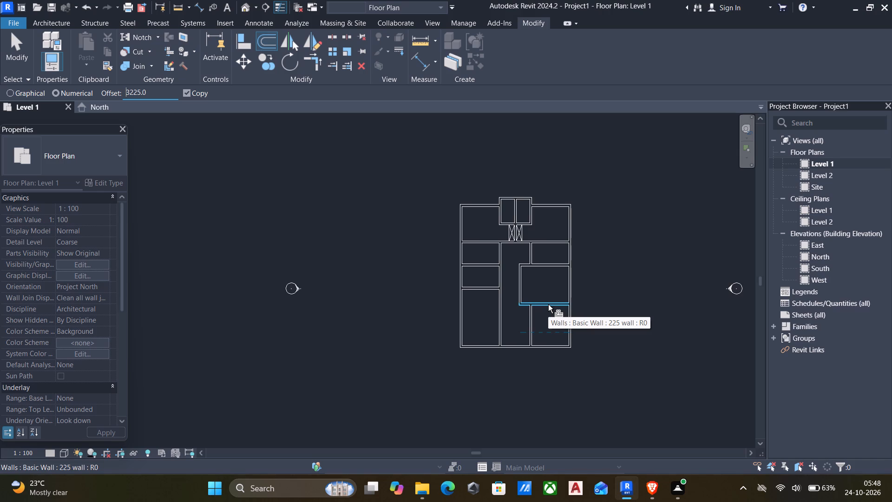
left_click(548, 304)
middle_click_drag(490, 315, 479, 293)
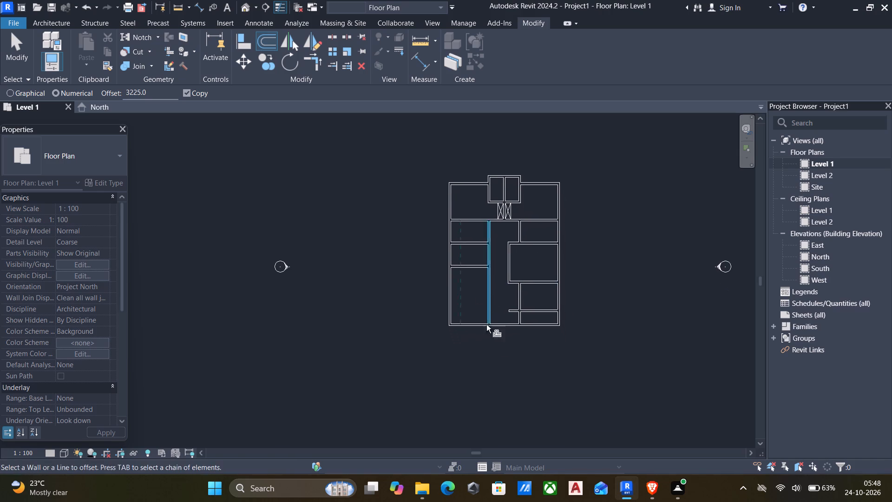
middle_click_drag(485, 353, 462, 340)
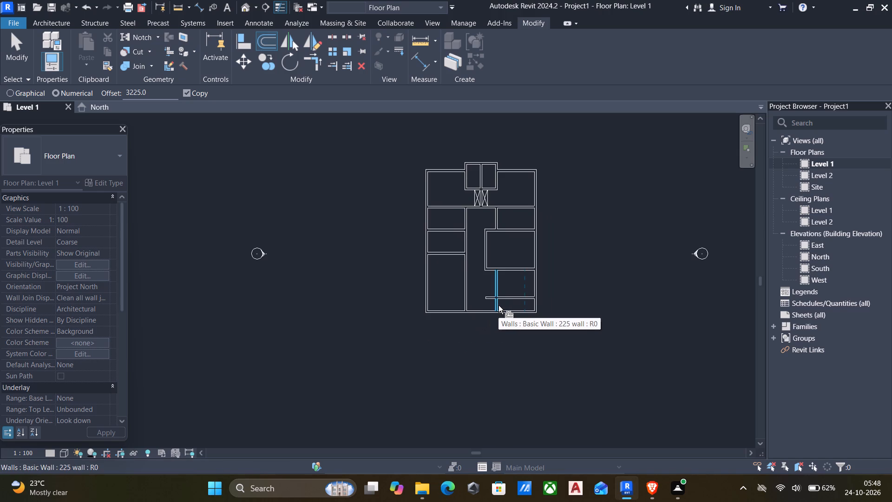
key("Escape")
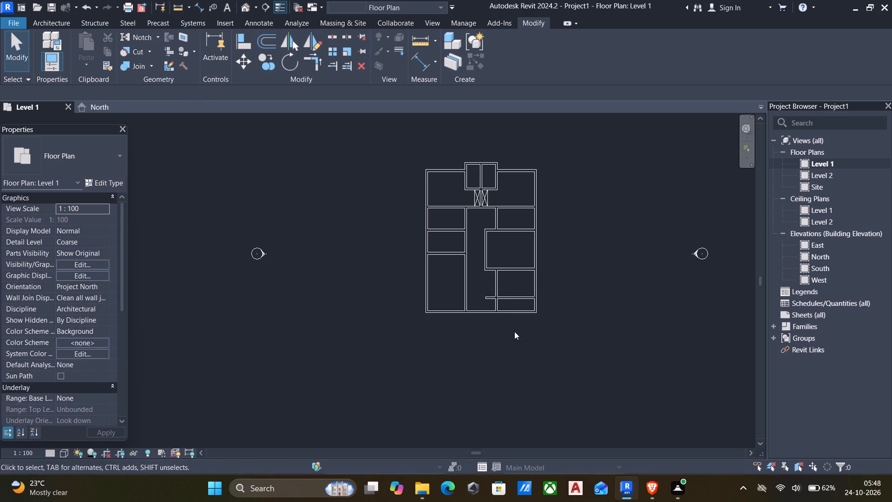
Extend the enlarged eastern room's southern cross wall west to the long north-south wall bordering the western rooms.
scroll(522, 286, "up", 4)
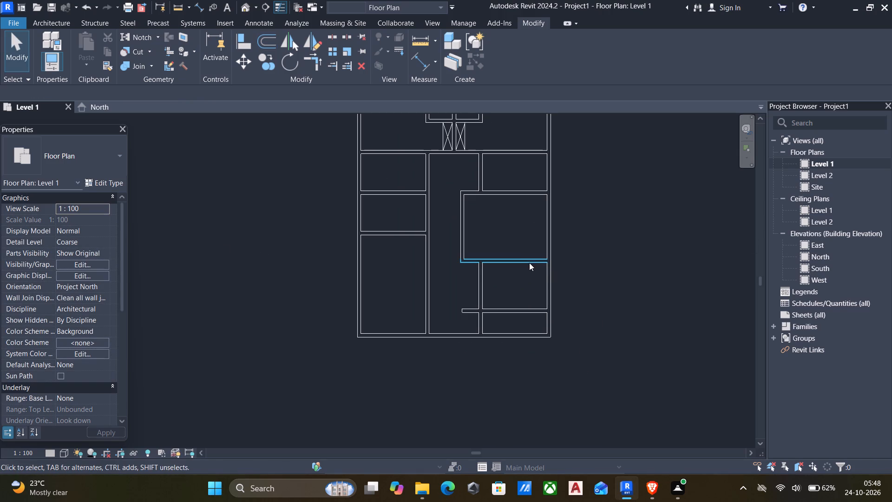
scroll(529, 263, "up", 4)
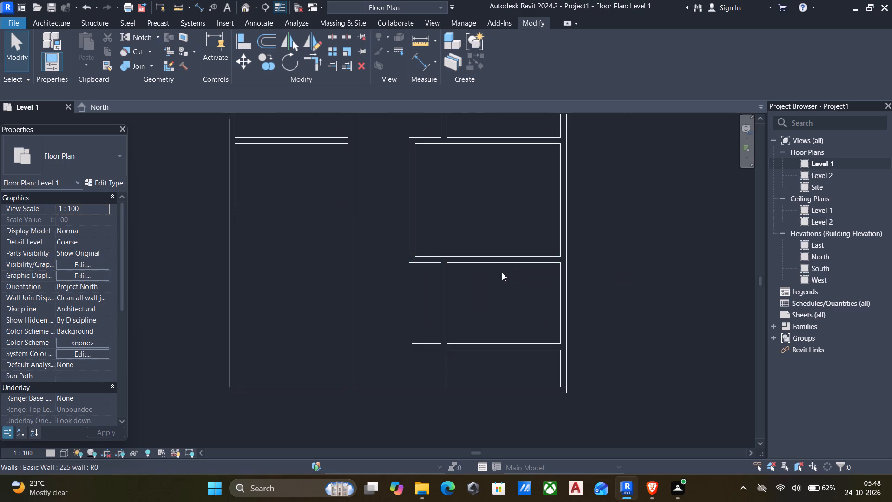
left_click(518, 253)
scroll(411, 255, "up", 3)
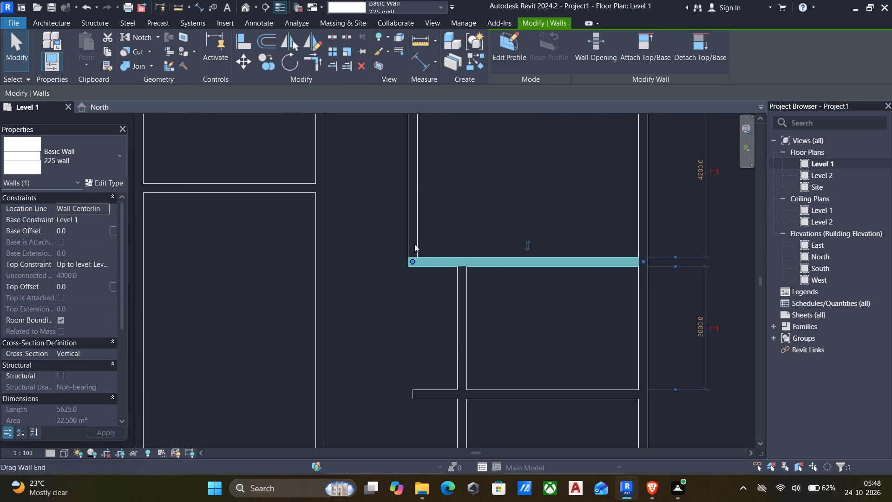
scroll(414, 244, "up", 4)
left_click_drag(412, 269, 256, 272)
scroll(340, 289, "down", 6)
scroll(386, 307, "down", 1)
middle_click_drag(386, 307, 381, 259)
key("Escape")
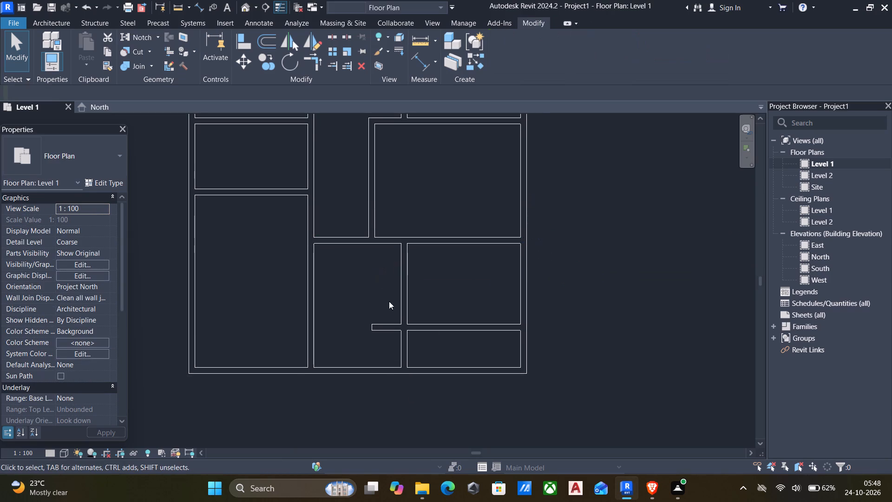
Shift the lower cross wall's span west, extending it to the western rooms' long wall and shortening its eastern end to the north-south partition.
left_click(439, 328)
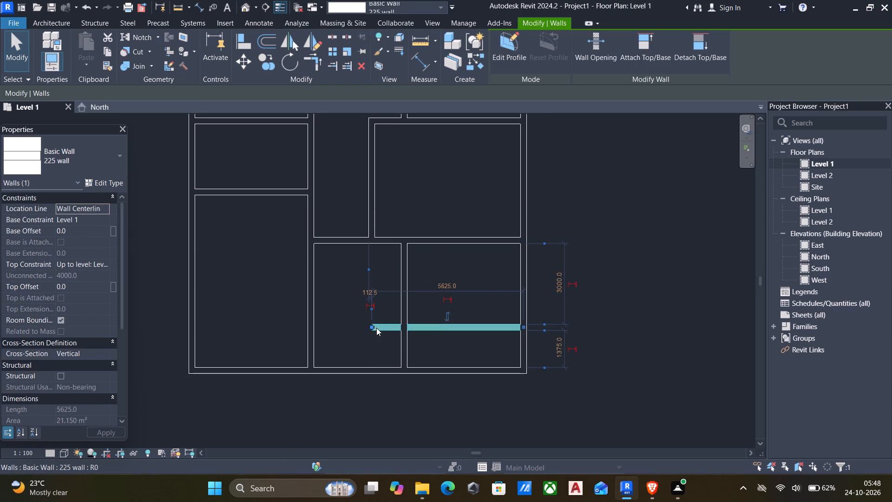
left_click_drag(371, 327, 319, 330)
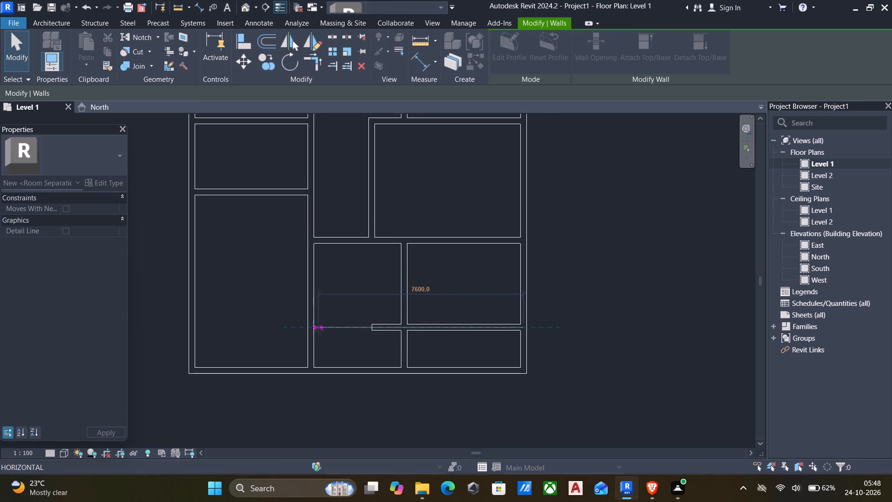
left_click_drag(319, 330, 318, 330)
key("Escape")
left_click(494, 329)
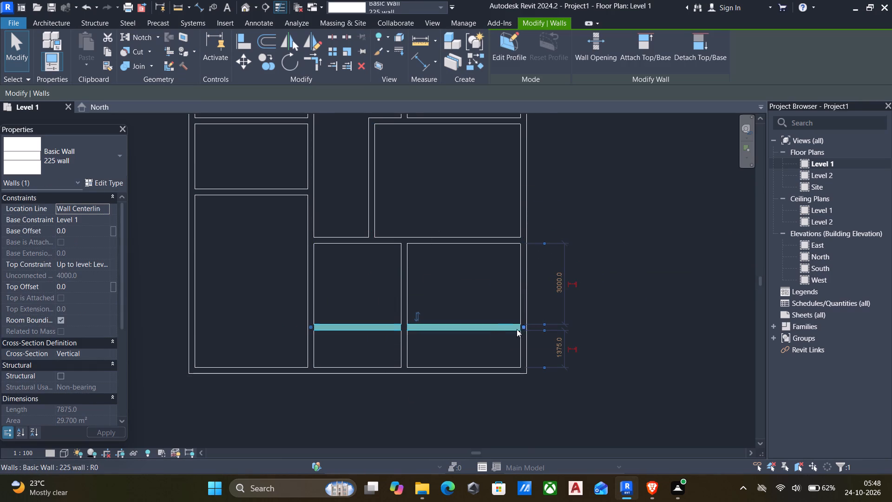
left_click_drag(523, 327, 413, 327)
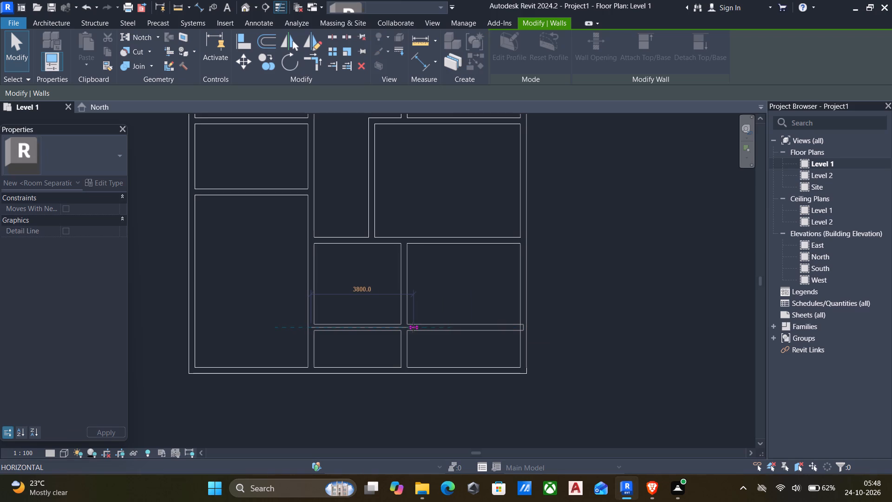
left_click_drag(413, 327, 410, 327)
key("Escape")
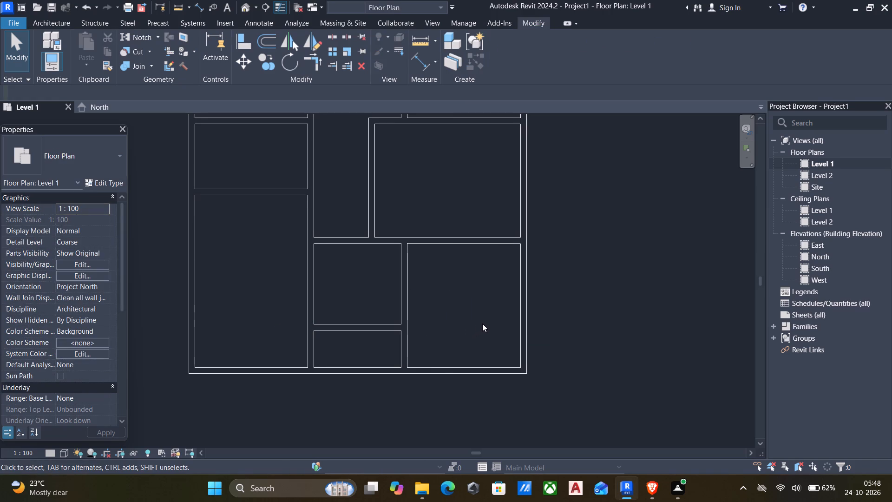
Trim the lower cross wall and the north-south partition into a corner, keeping the partition's northern part.
type("tr")
left_click(381, 328)
left_click(401, 290)
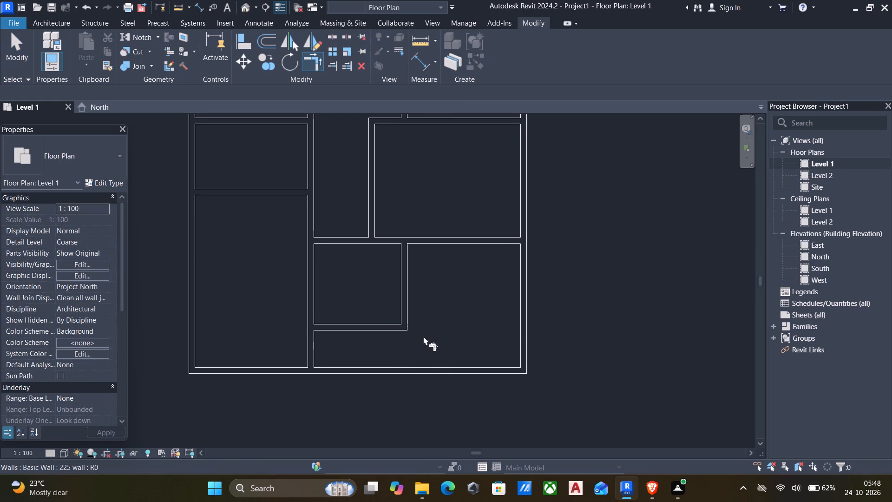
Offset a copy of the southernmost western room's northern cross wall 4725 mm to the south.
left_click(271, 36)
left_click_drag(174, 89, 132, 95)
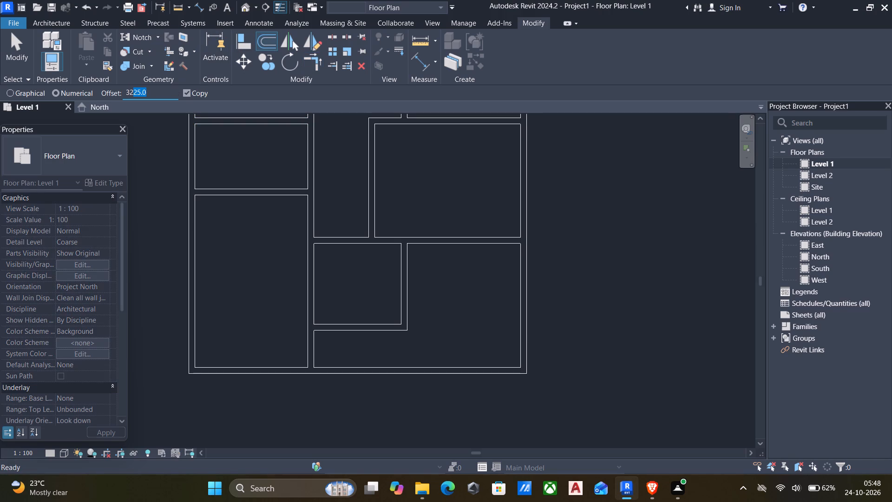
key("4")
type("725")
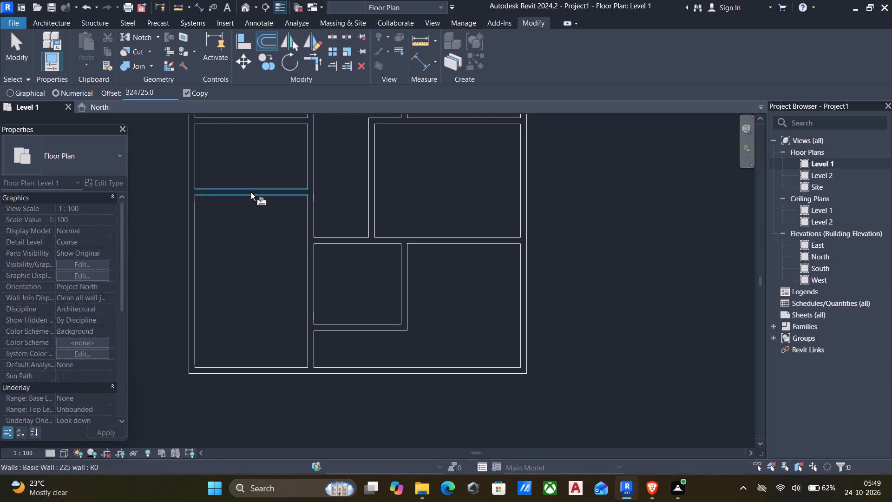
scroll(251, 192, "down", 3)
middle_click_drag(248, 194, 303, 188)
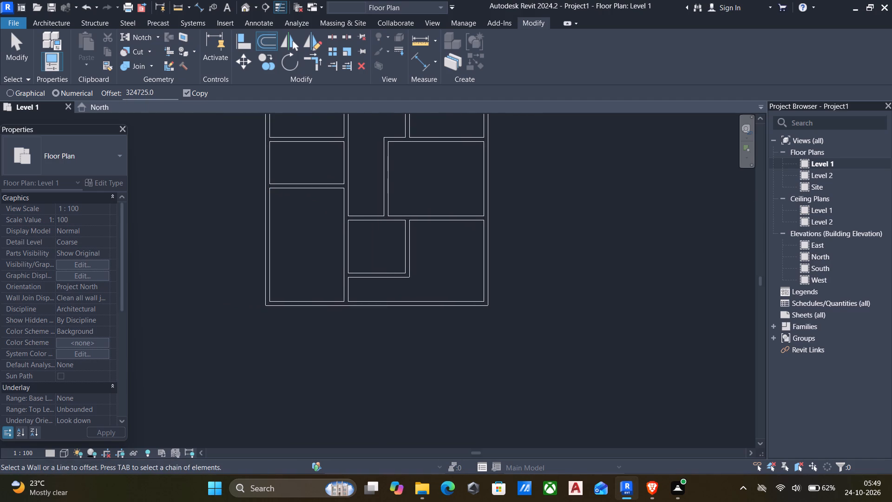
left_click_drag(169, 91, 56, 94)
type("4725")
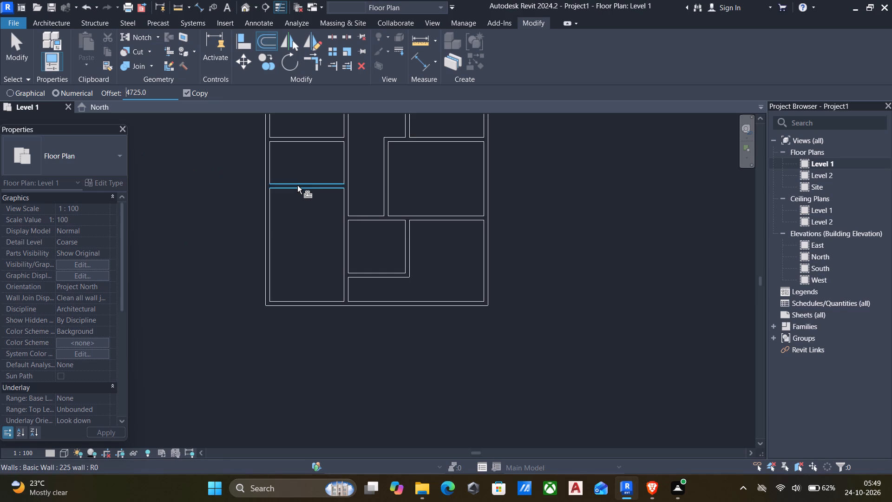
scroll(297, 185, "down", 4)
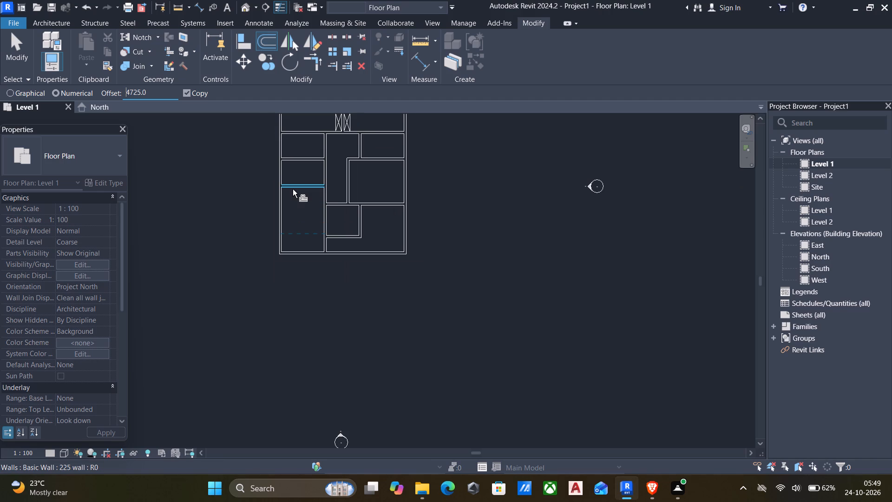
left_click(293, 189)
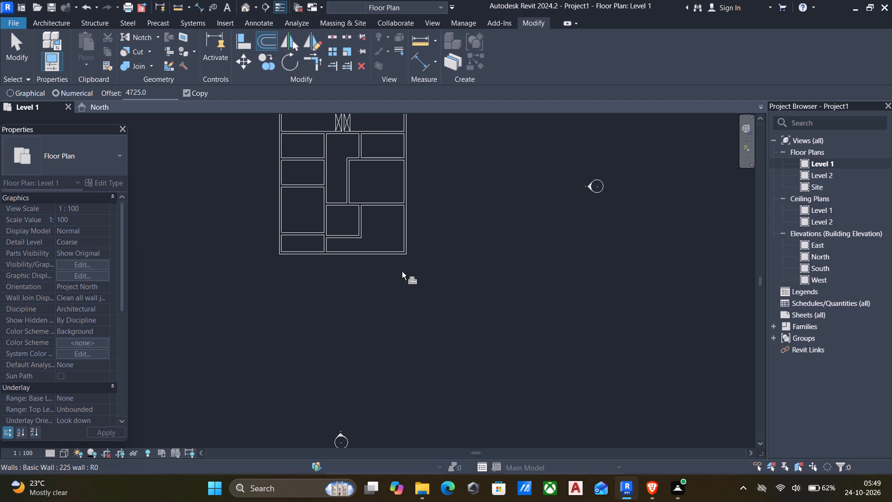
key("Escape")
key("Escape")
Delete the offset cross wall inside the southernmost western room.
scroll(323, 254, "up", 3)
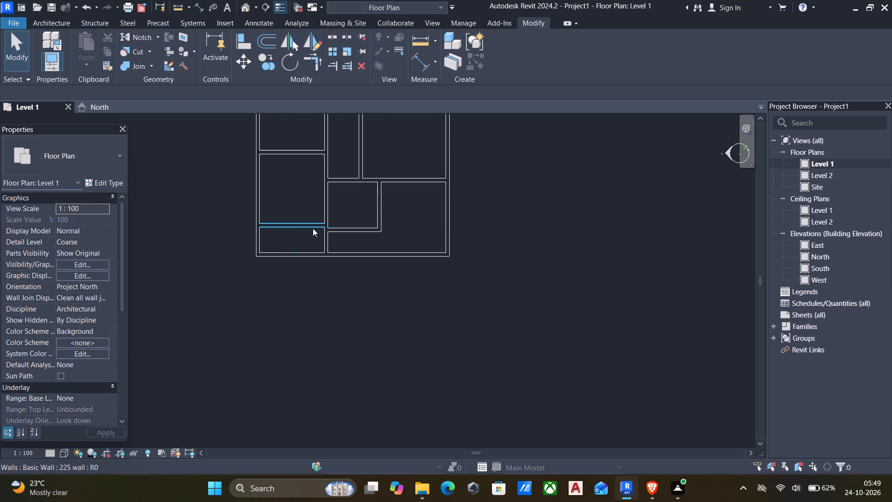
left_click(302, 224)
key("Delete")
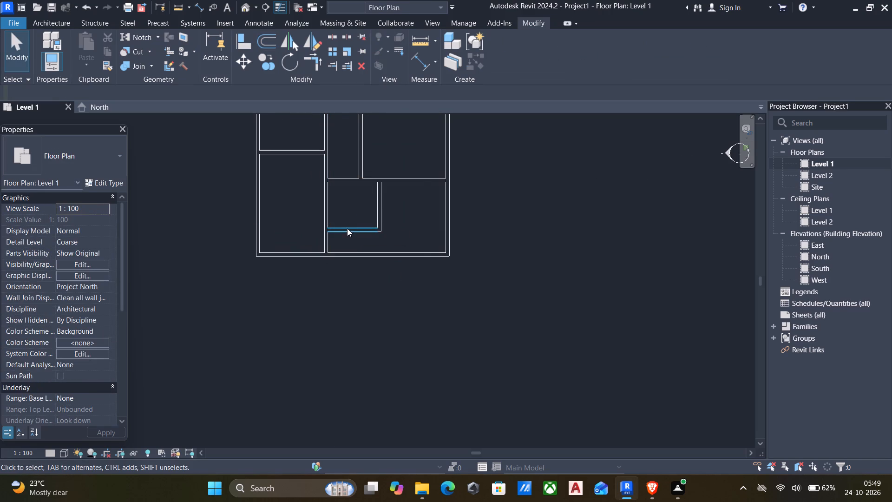
Extend the central southern room's lower cross wall west to the western exterior wall.
left_click(347, 228)
left_click_drag(326, 230, 257, 227)
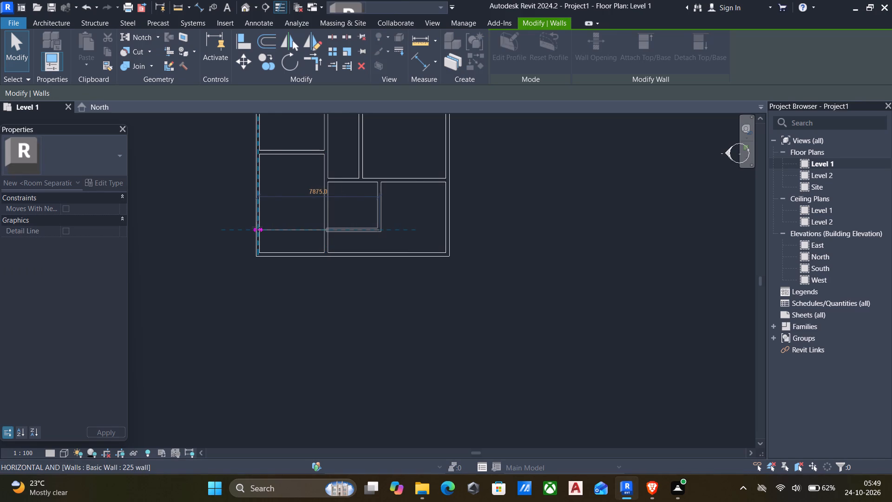
middle_click_drag(330, 263, 398, 300)
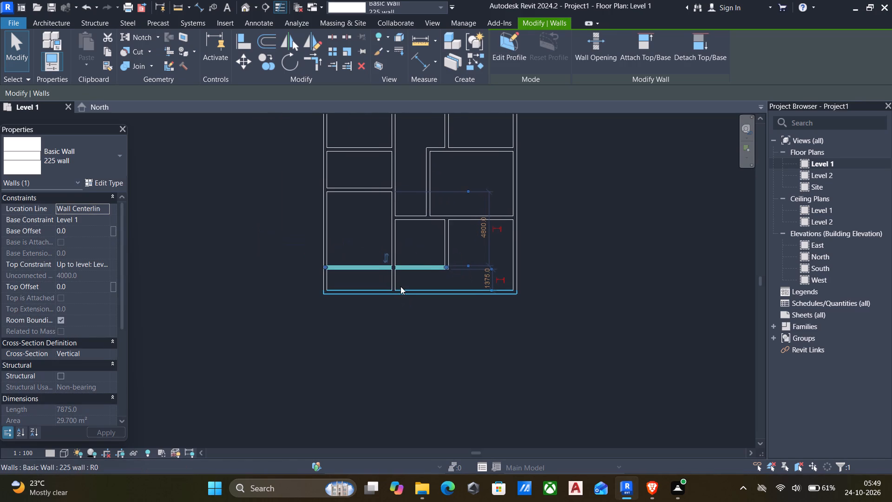
Offset a copy of the western rooms' long inner wall 5325 mm to the west, beyond the exterior wall.
scroll(371, 216, "up", 3)
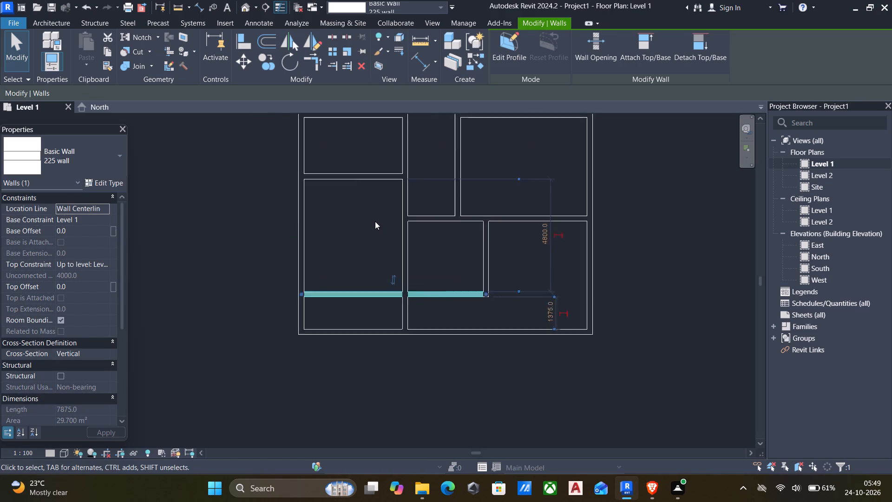
scroll(375, 221, "up", 2)
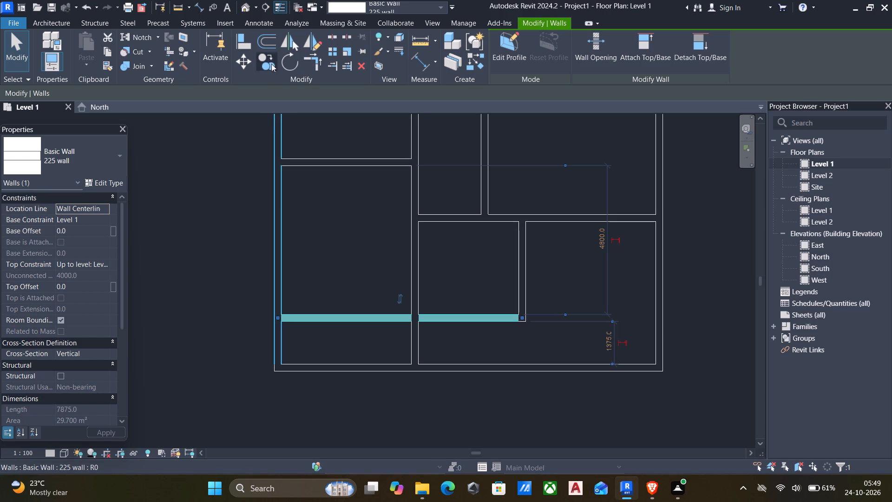
left_click(270, 47)
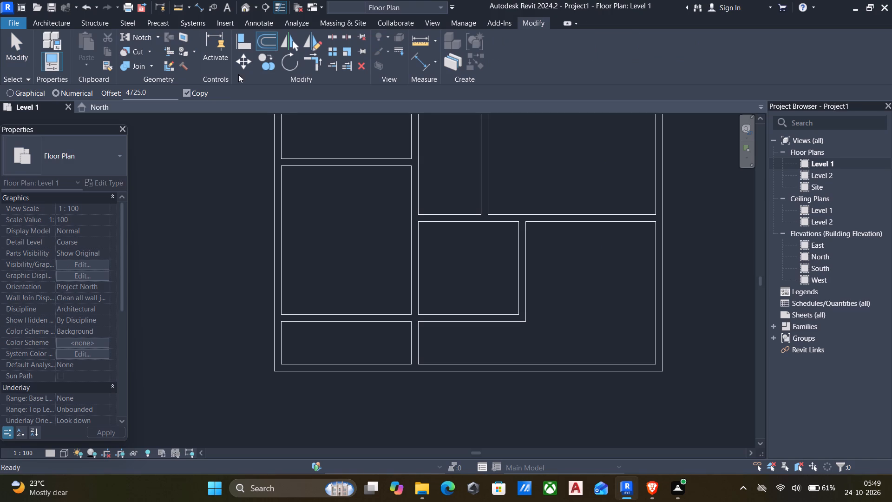
left_click_drag(154, 92, 37, 69)
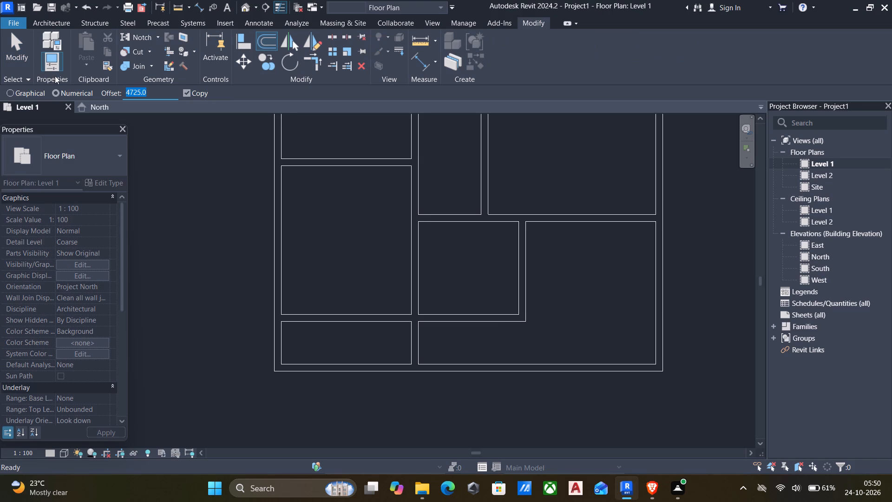
type("5325")
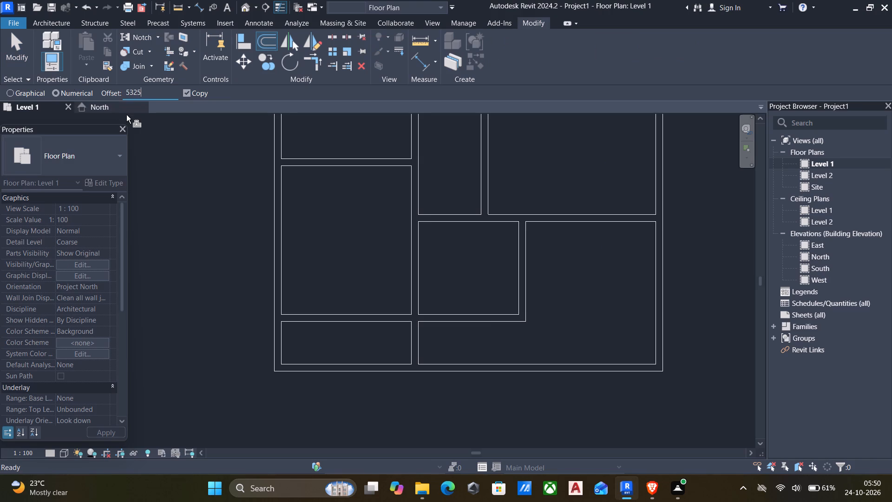
left_click(412, 251)
scroll(376, 245, "down", 4)
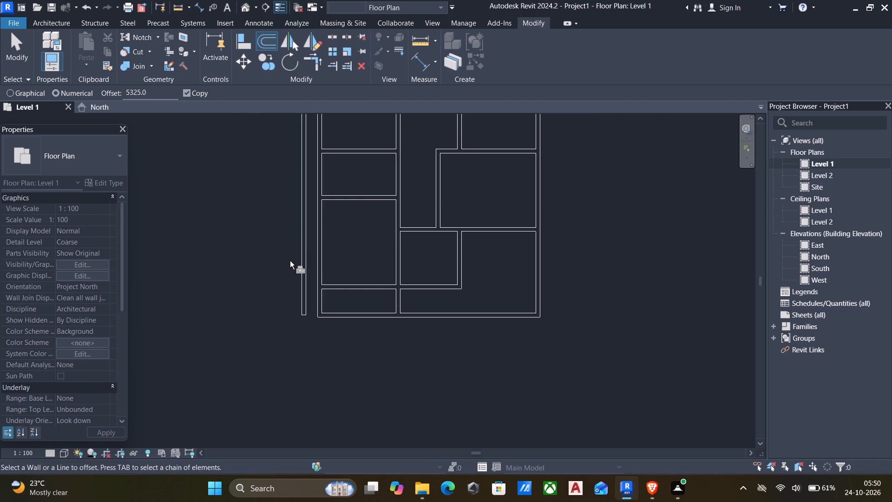
middle_click_drag(291, 262, 323, 277)
key("Escape")
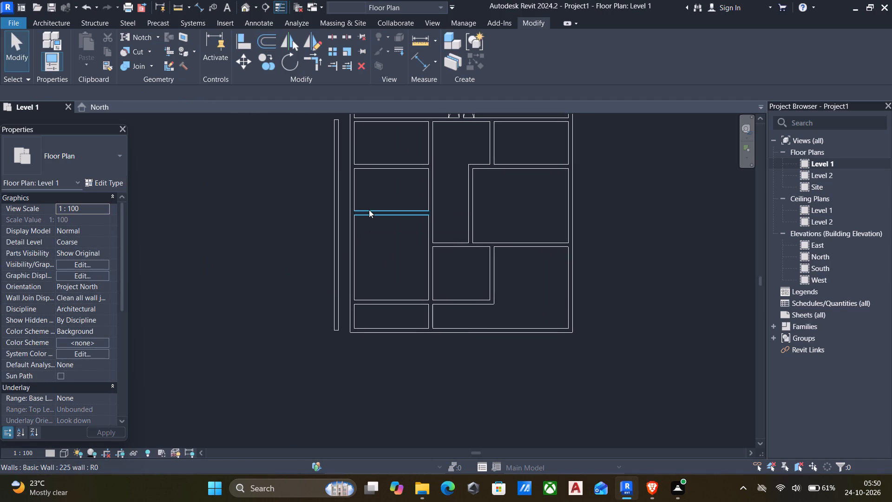
Extend the southwestern room's northern and southern cross walls west to the new outer wall.
left_click(369, 210)
scroll(369, 210, "up", 2)
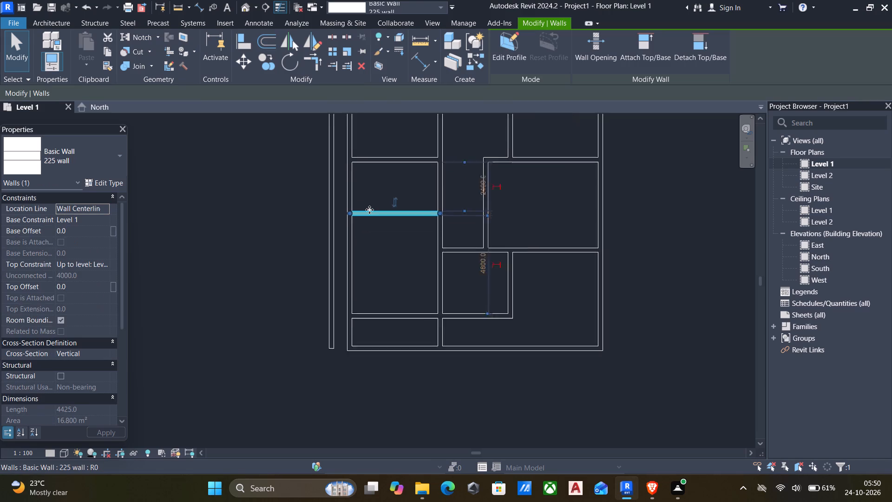
scroll(369, 210, "up", 2)
left_click_drag(341, 215, 317, 213)
middle_click_drag(354, 275, 402, 207)
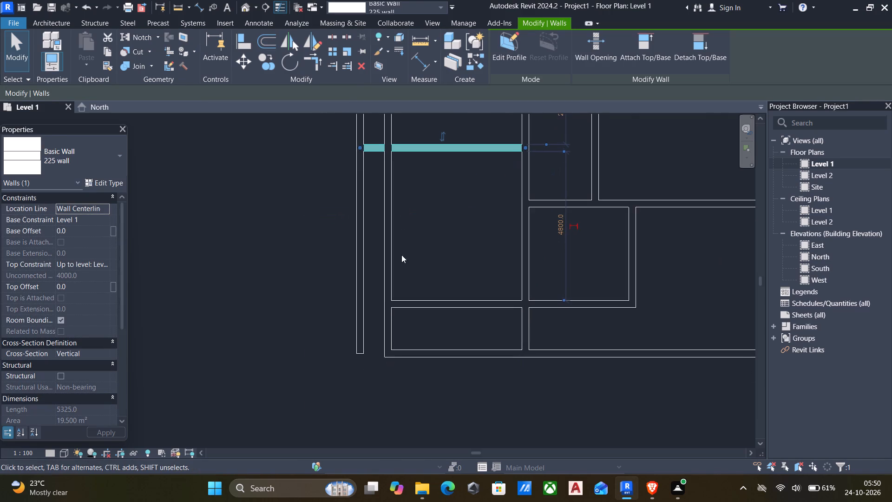
left_click(433, 306)
left_click_drag(387, 303, 367, 304)
scroll(293, 251, "down", 3)
left_click(293, 251)
Split the original western exterior wall between the southwestern room's northern and southern cross walls.
middle_click_drag(307, 219, 323, 238)
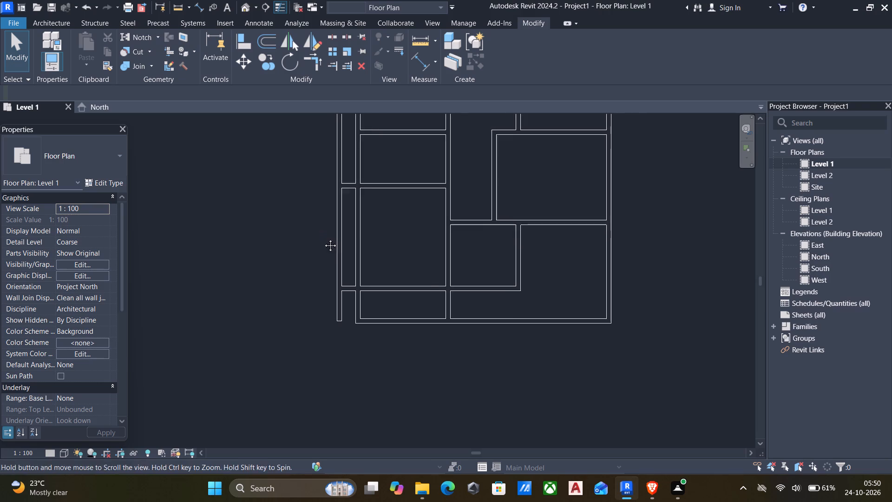
middle_click_drag(323, 238, 342, 259)
type("sl")
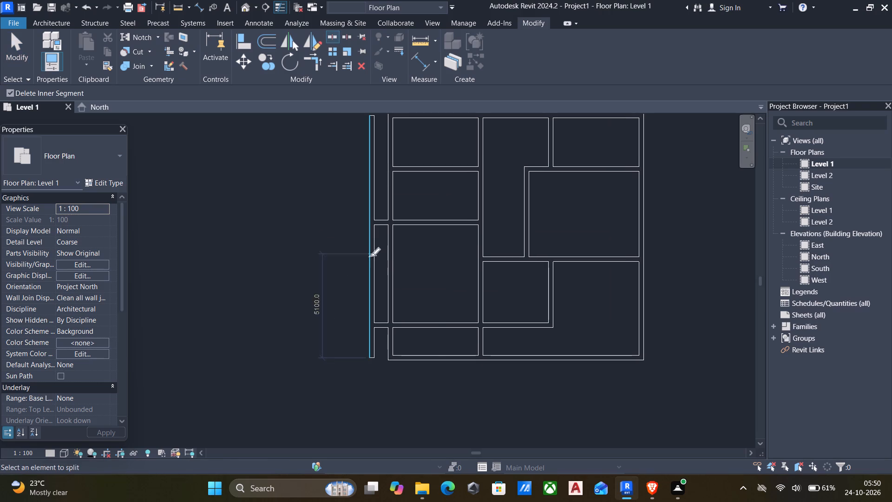
left_click(390, 266)
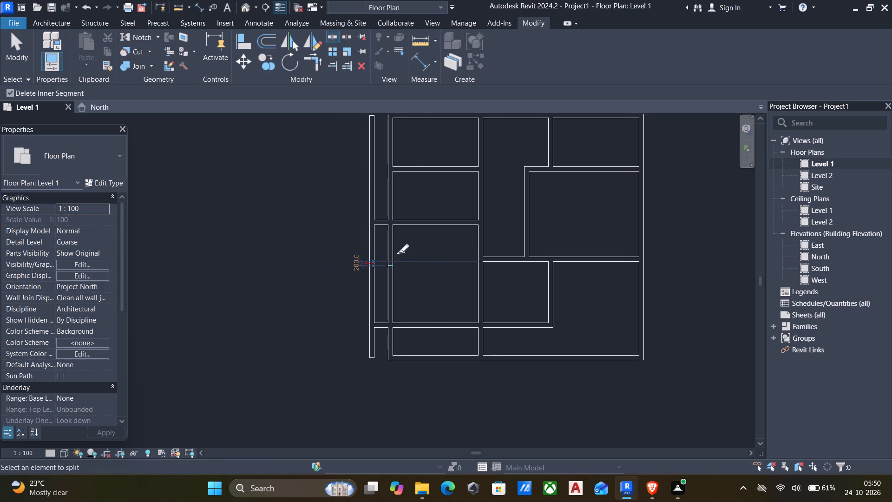
key("Escape")
key("Escape")
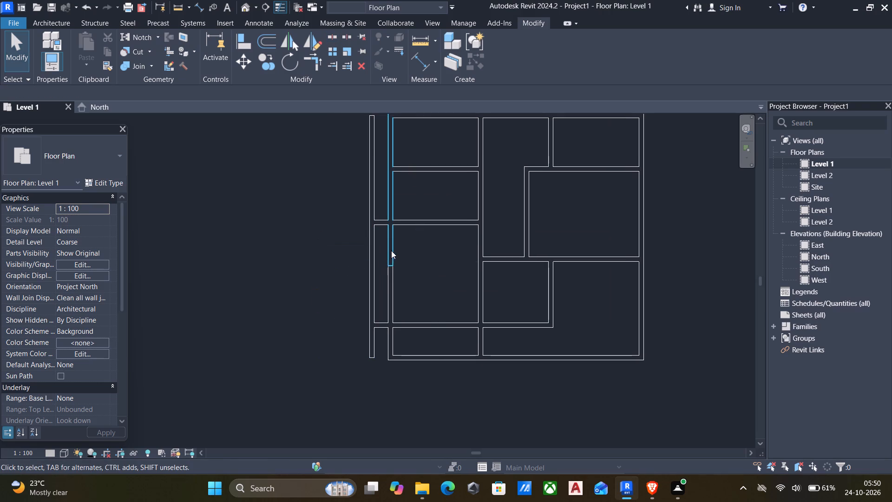
Pull the split western wall's two loose ends back to the southwestern room's northern and southern cross walls, clearing the room's interior.
left_click(391, 251)
left_click_drag(391, 265, 401, 238)
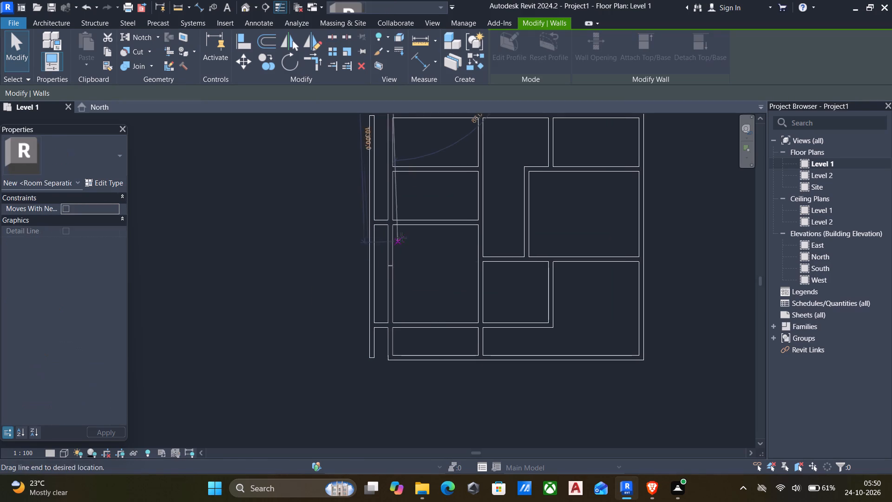
left_click_drag(401, 238, 395, 225)
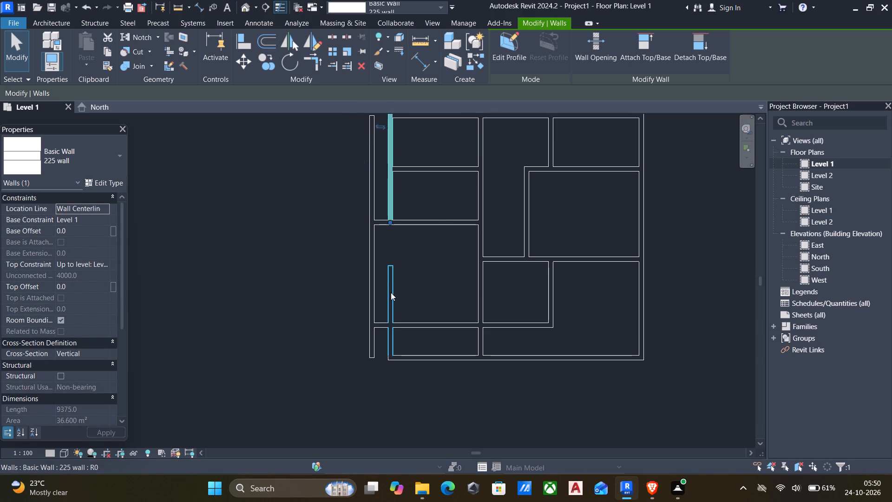
left_click(391, 292)
left_click_drag(390, 262, 389, 294)
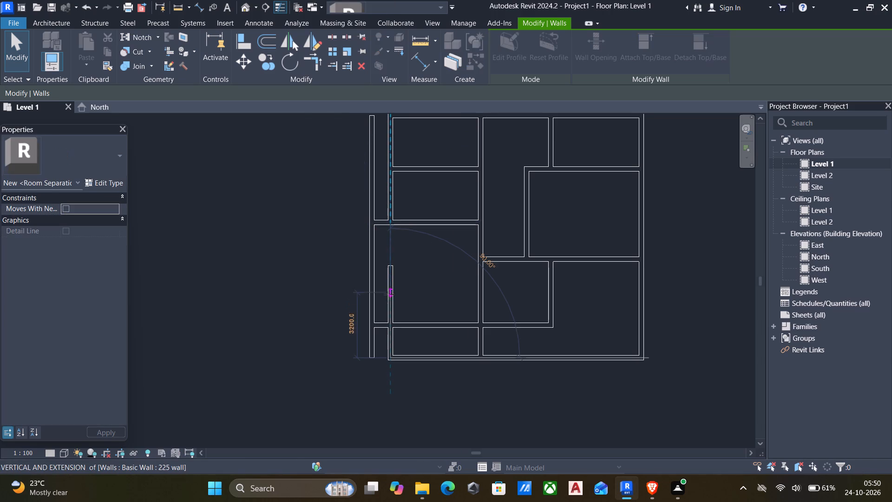
left_click_drag(389, 294, 389, 318)
left_click(347, 269)
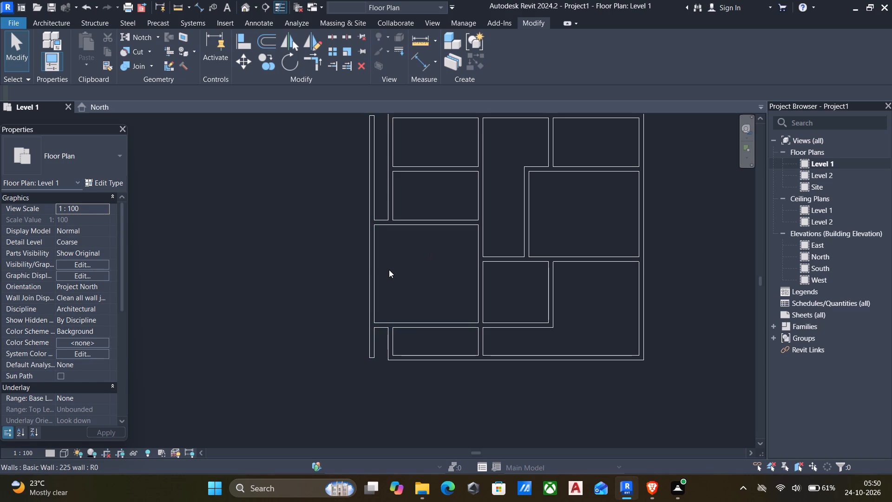
Trim the new outer western wall to corners with the southwestern room's northern and southern cross walls.
type("tr")
left_click(373, 259)
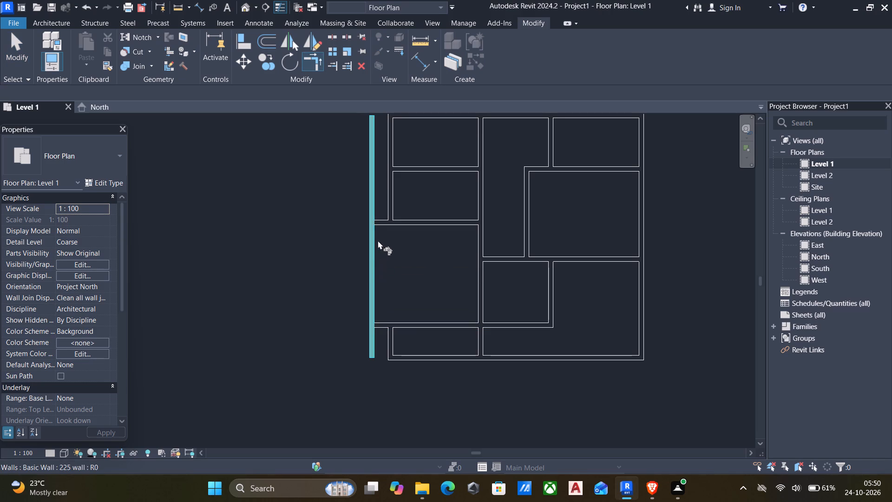
left_click(405, 228)
left_click(370, 290)
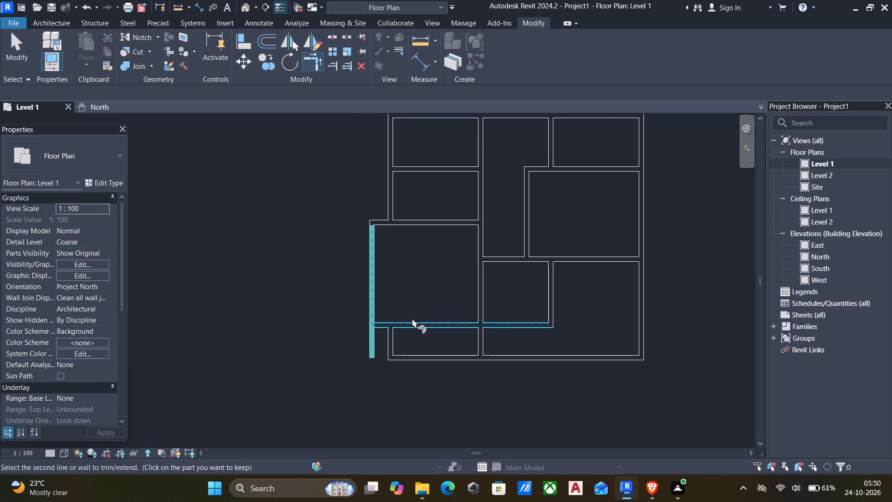
left_click(413, 319)
middle_click_drag(391, 306, 374, 309)
scroll(374, 309, "down", 3)
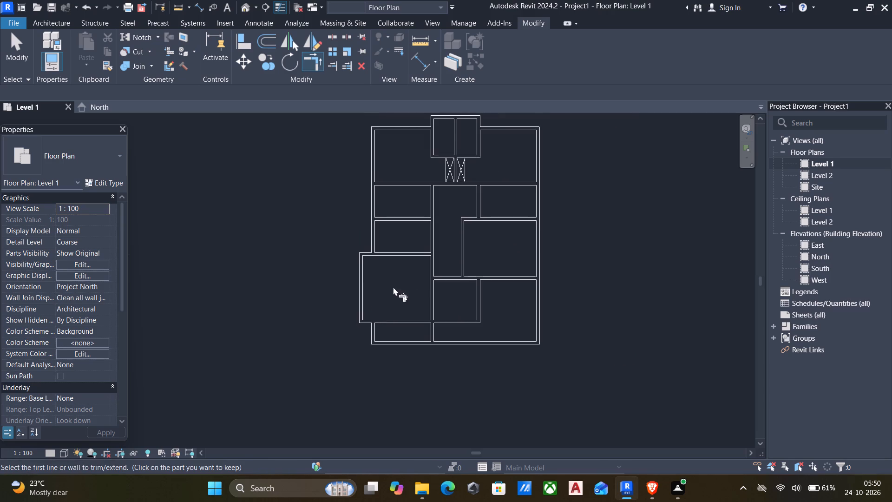
middle_click_drag(403, 279, 428, 313)
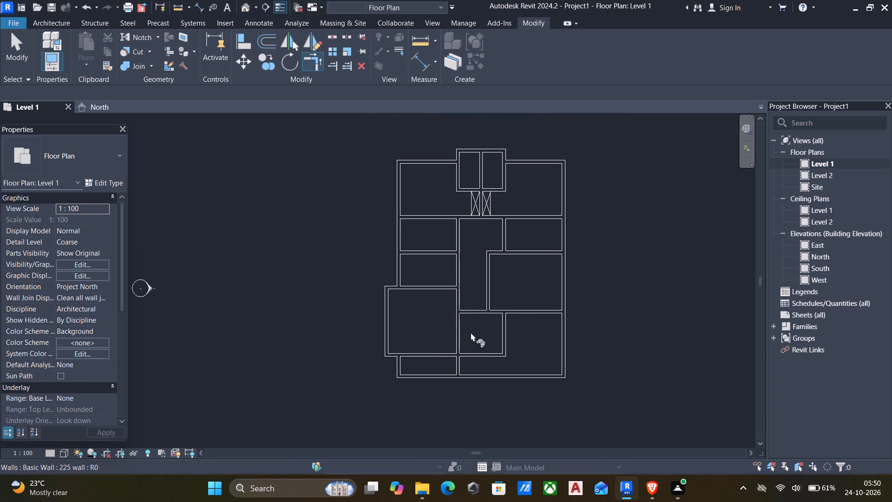
middle_click_drag(469, 334, 465, 319)
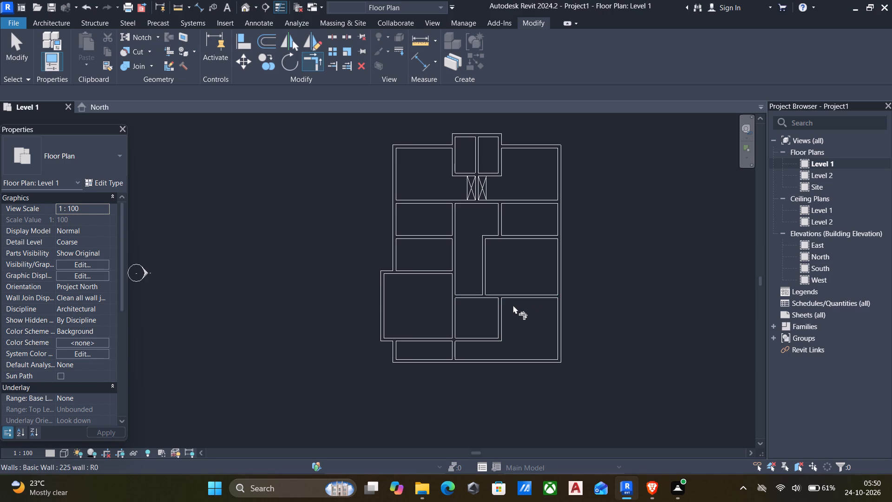
key("Escape")
Place a linear dimension across the central southern room's inner width, between its western and eastern walls.
left_click(495, 317)
scroll(492, 315, "up", 4)
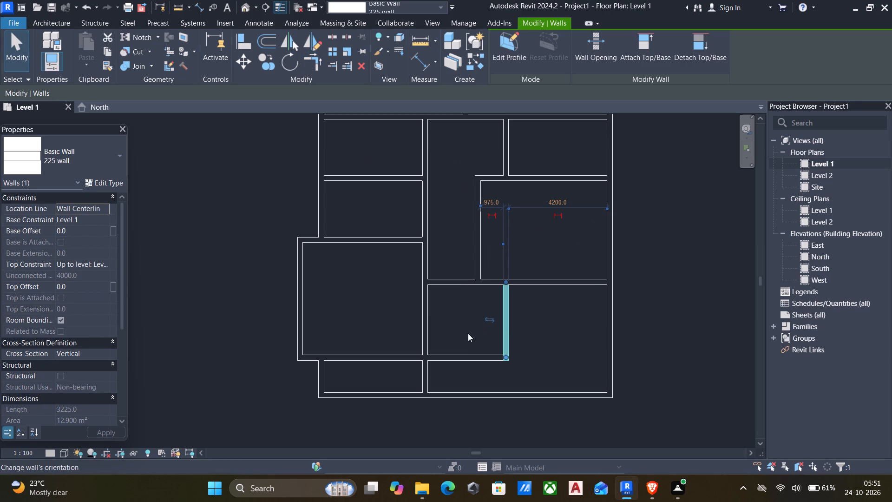
left_click(463, 355)
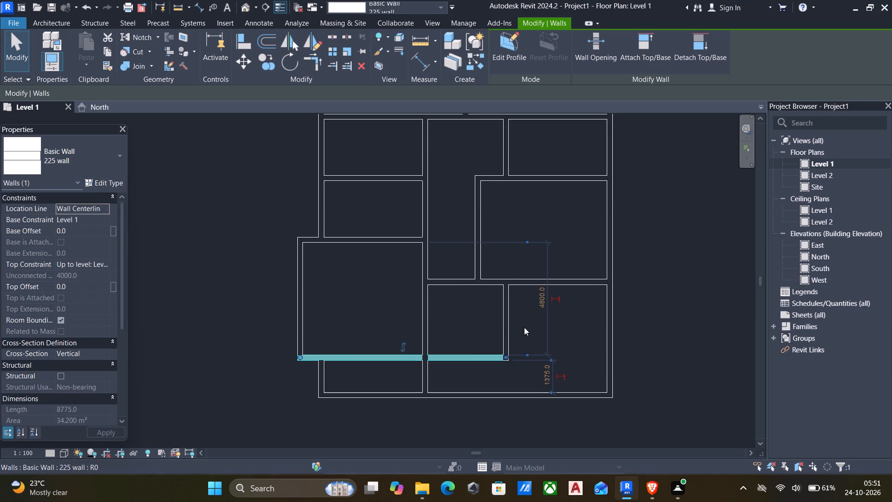
left_click(425, 308)
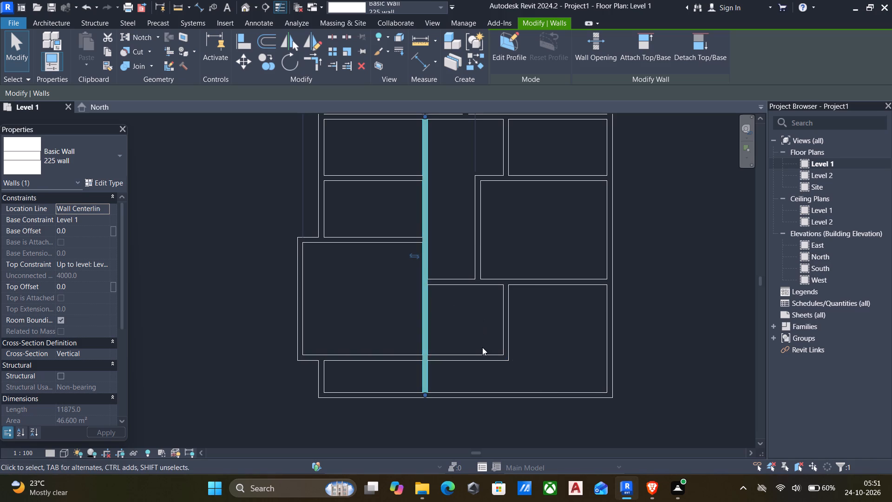
left_click(269, 25)
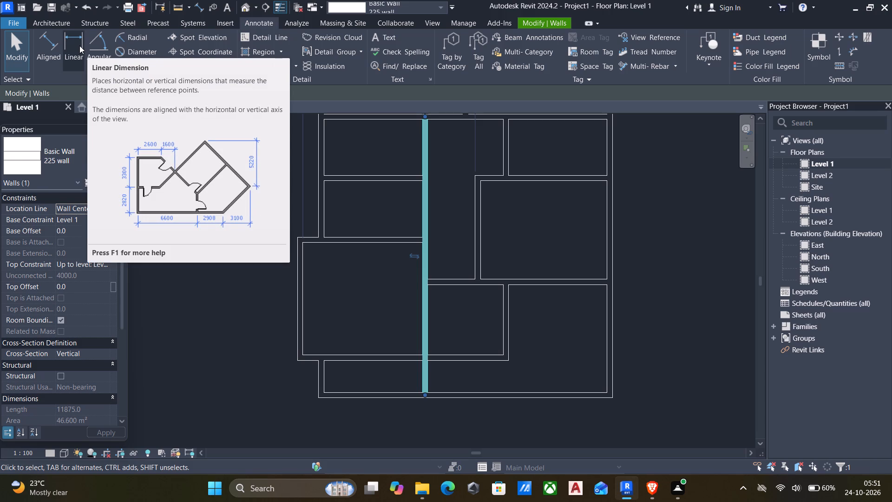
left_click(79, 46)
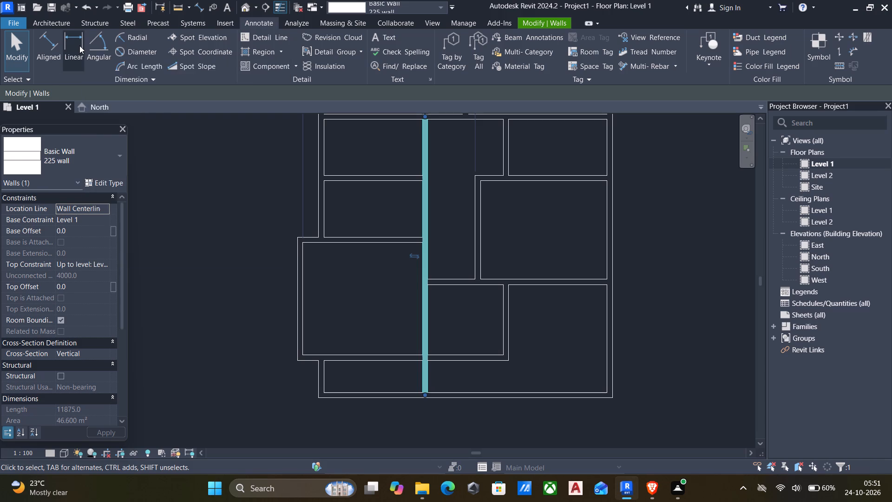
scroll(427, 280, "up", 5)
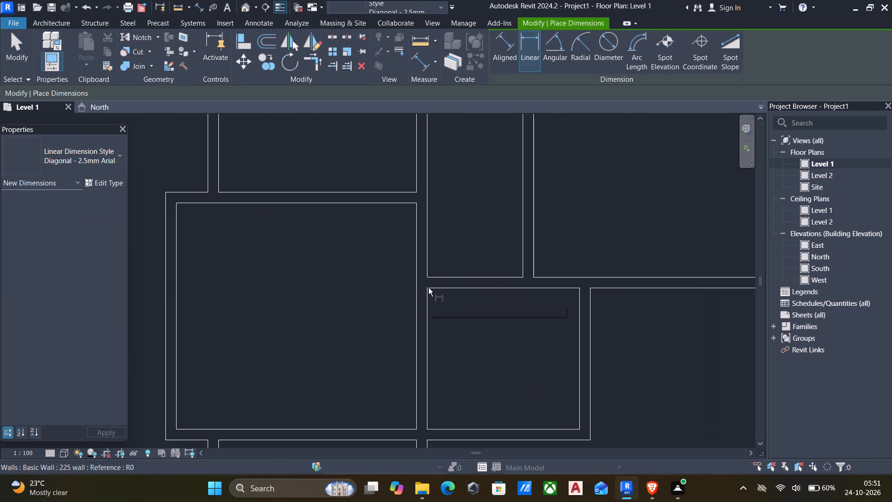
left_click(428, 287)
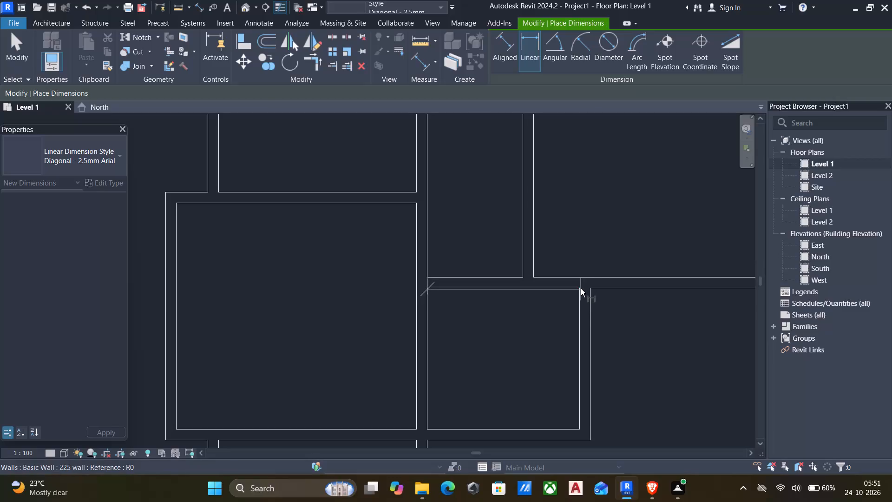
left_click(581, 289)
left_click(549, 328)
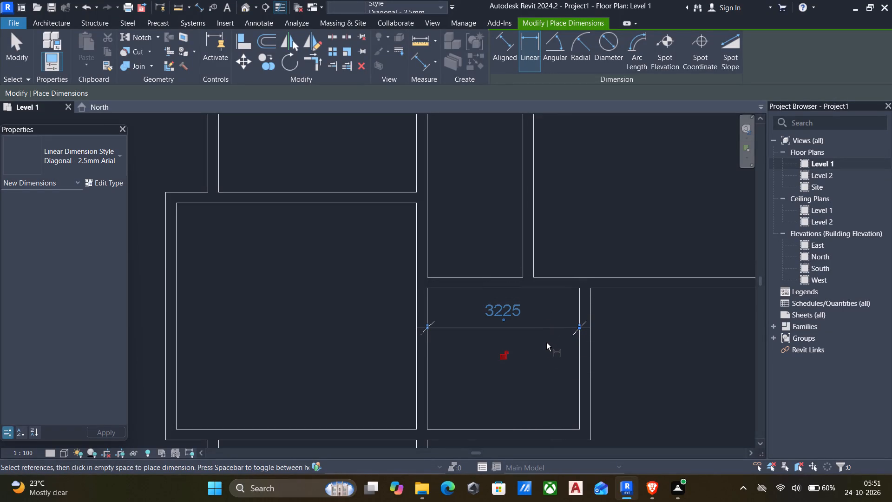
middle_click_drag(649, 348, 538, 287)
scroll(534, 286, "down", 4)
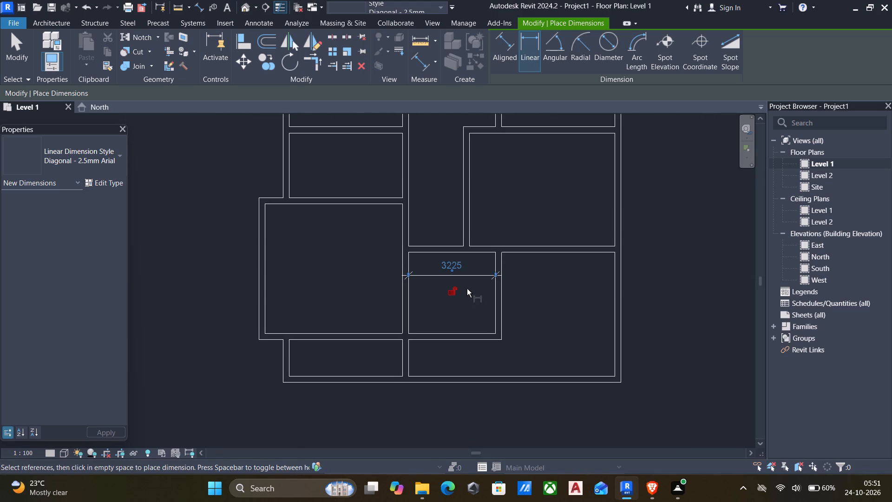
key("Escape")
key("Escape")
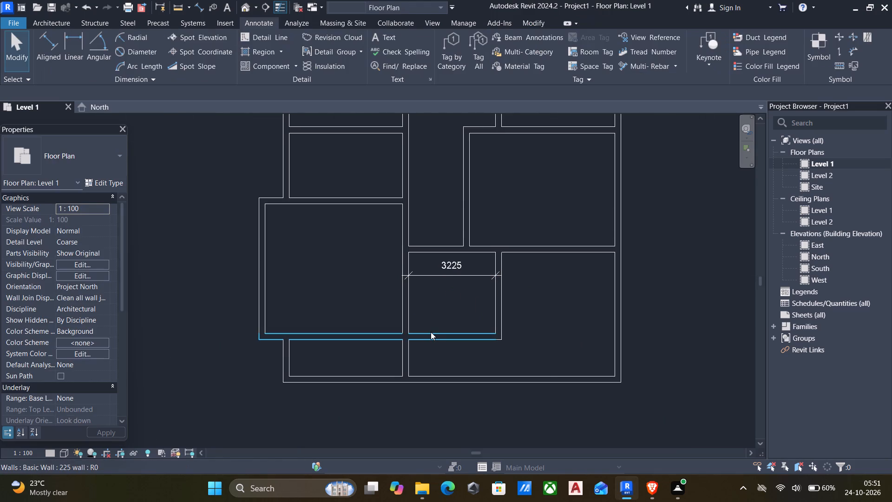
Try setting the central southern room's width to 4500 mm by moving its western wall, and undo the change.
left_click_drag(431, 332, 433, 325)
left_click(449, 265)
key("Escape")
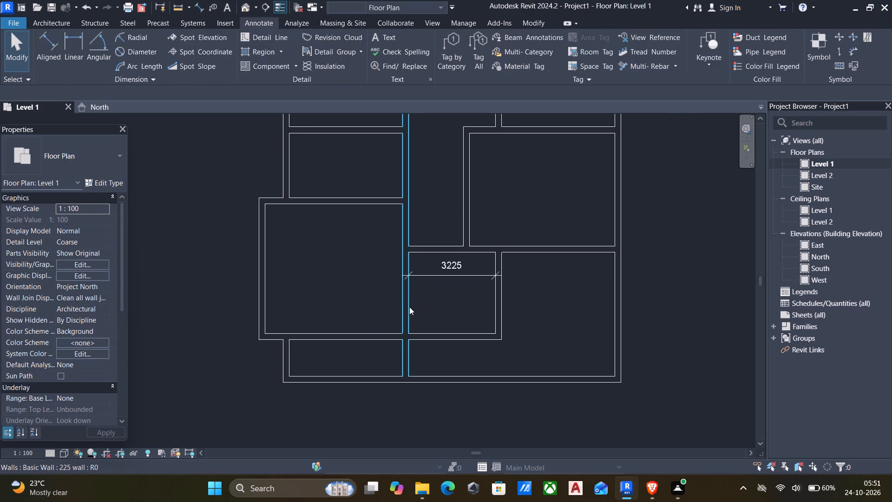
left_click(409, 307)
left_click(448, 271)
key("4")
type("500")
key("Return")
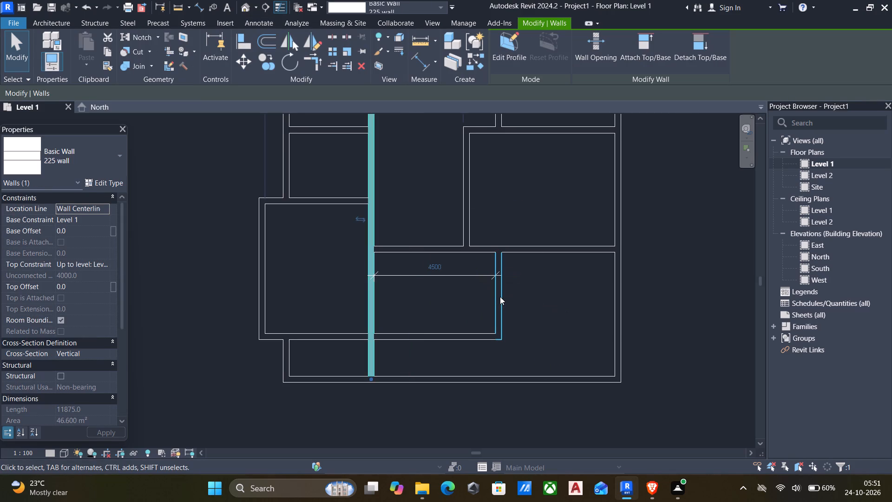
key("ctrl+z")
Set the central southern room's inner width to 4500 mm by moving its eastern wall.
left_click(503, 296)
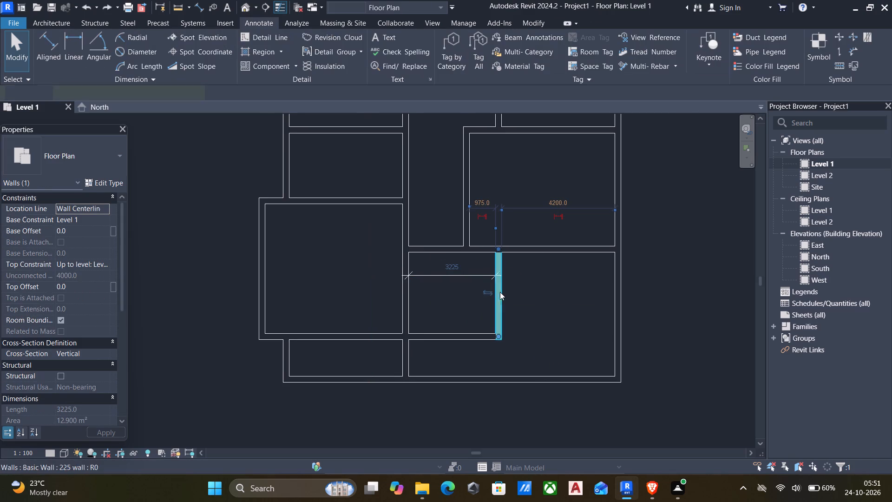
left_click(454, 266)
type("4500")
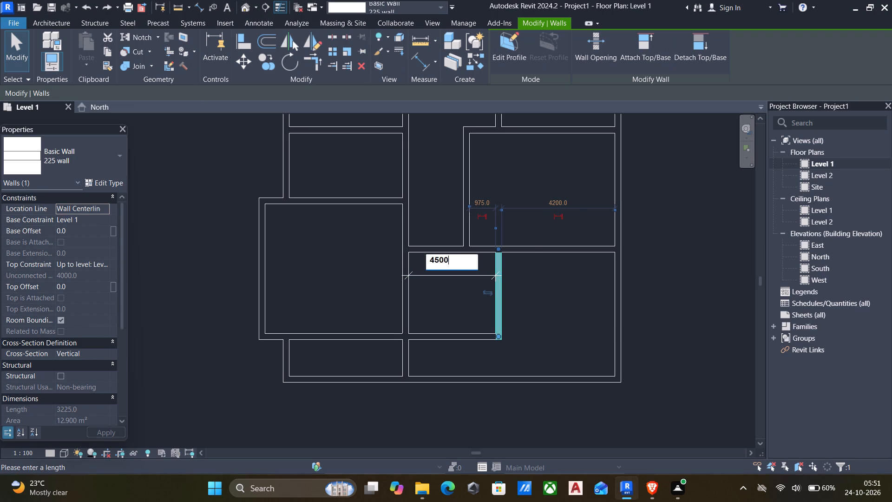
key("Return")
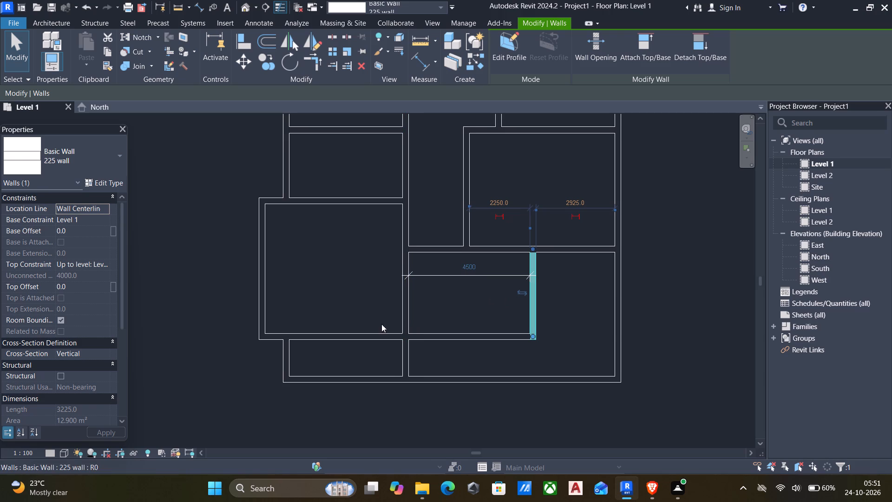
left_click(366, 289)
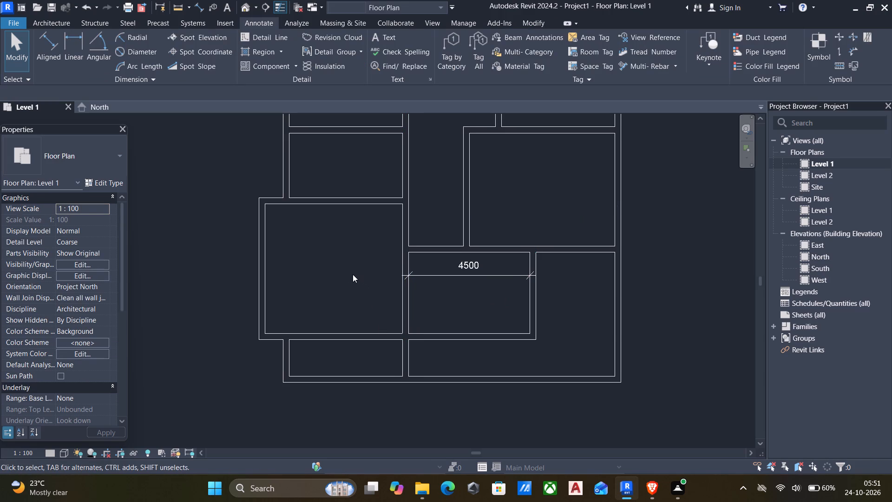
Measure the southwestern room's inner width along its northern wall.
type("dd")
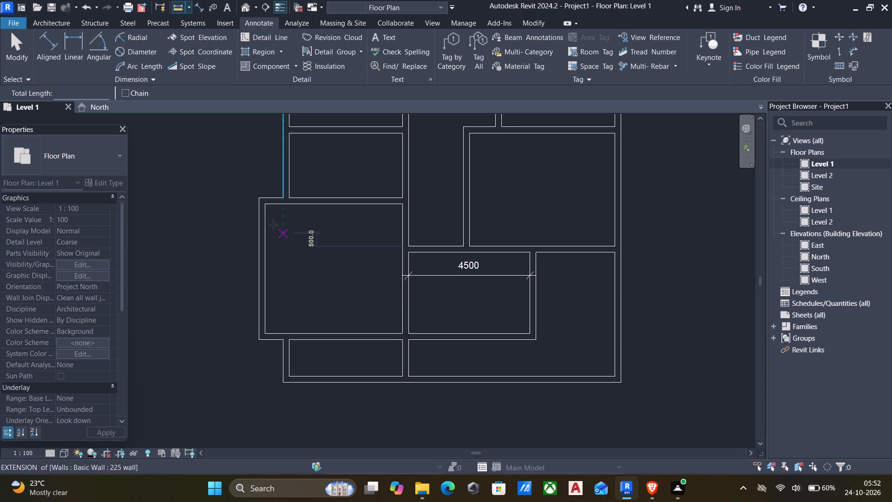
left_click(266, 208)
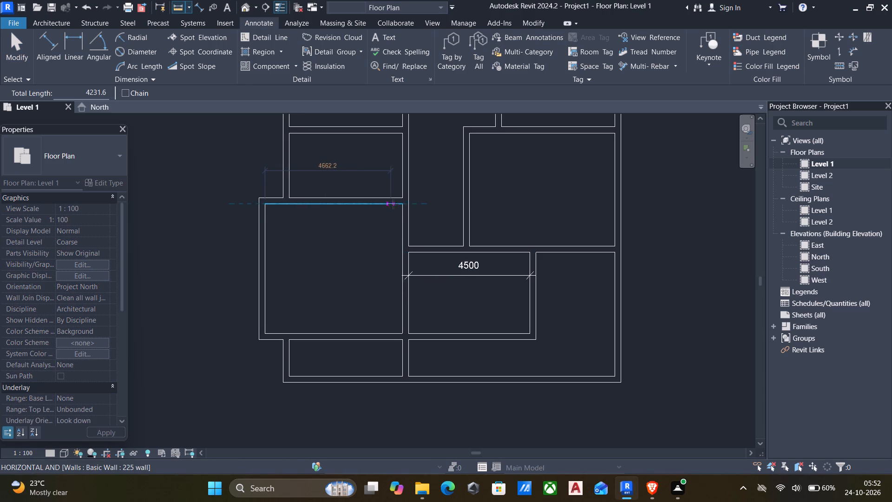
left_click(403, 204)
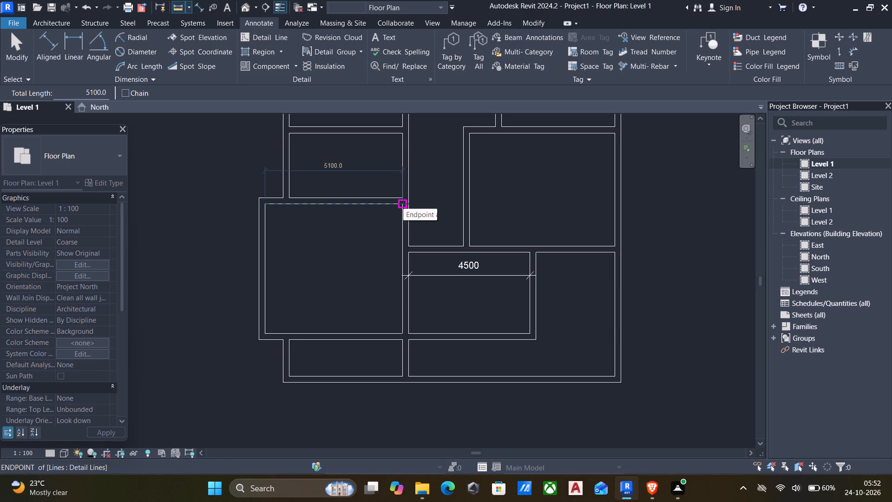
key("Escape")
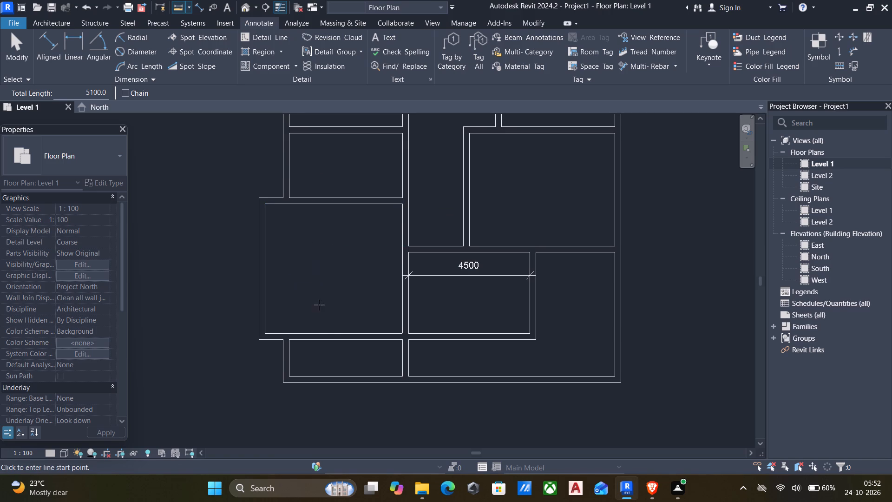
key("Escape")
left_click(329, 330)
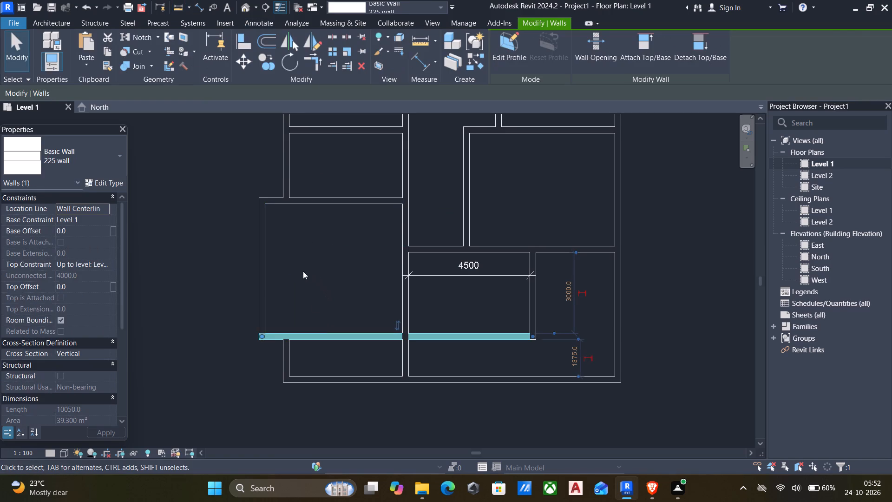
key("Escape")
left_click(264, 284)
key("Escape")
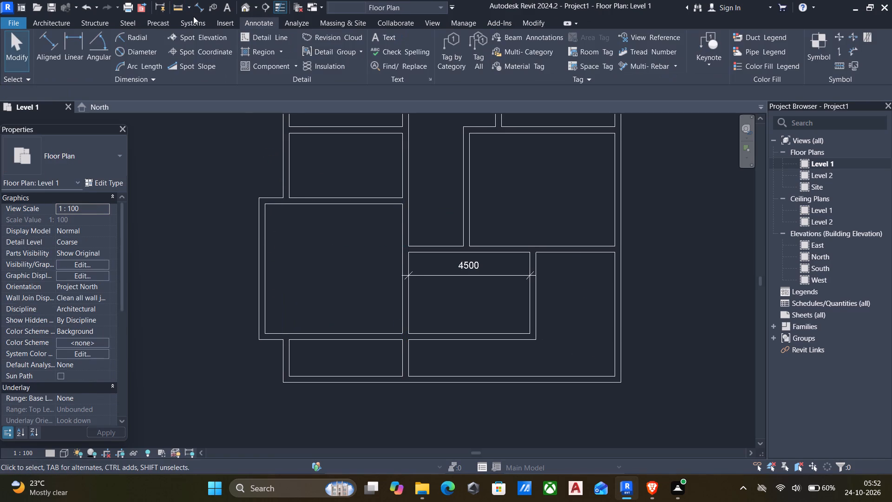
Place a linear dimension across the southwestern room's inner width, just below its northern wall.
left_click(73, 40)
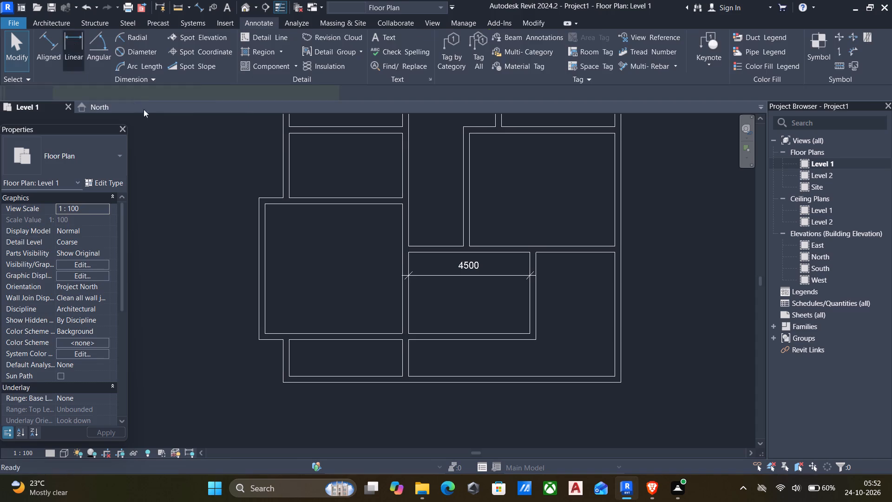
left_click(266, 203)
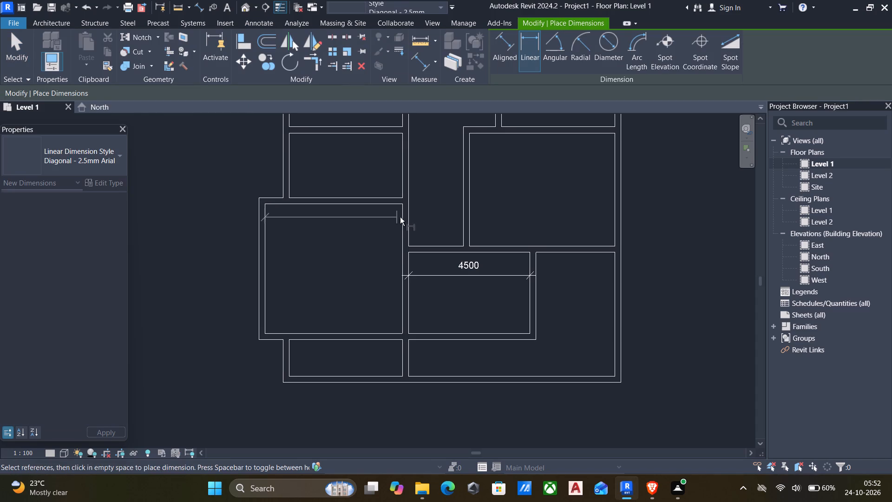
left_click(402, 205)
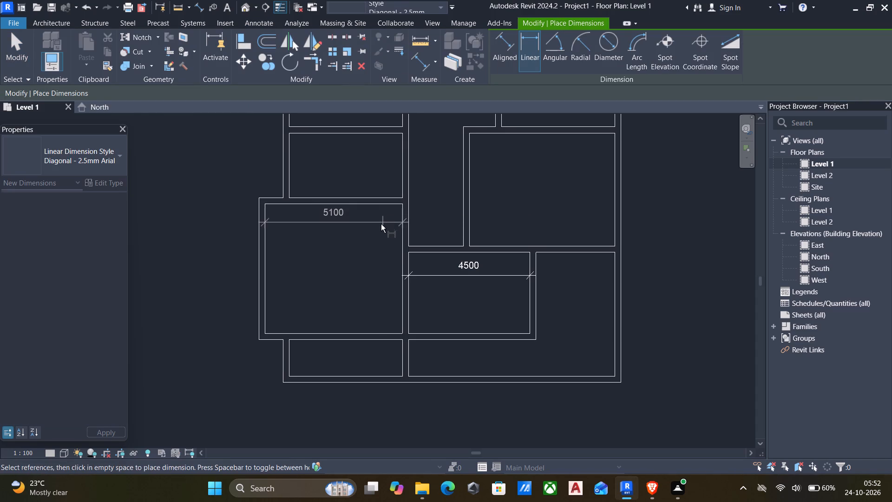
left_click(380, 225)
key("Escape")
key("Escape")
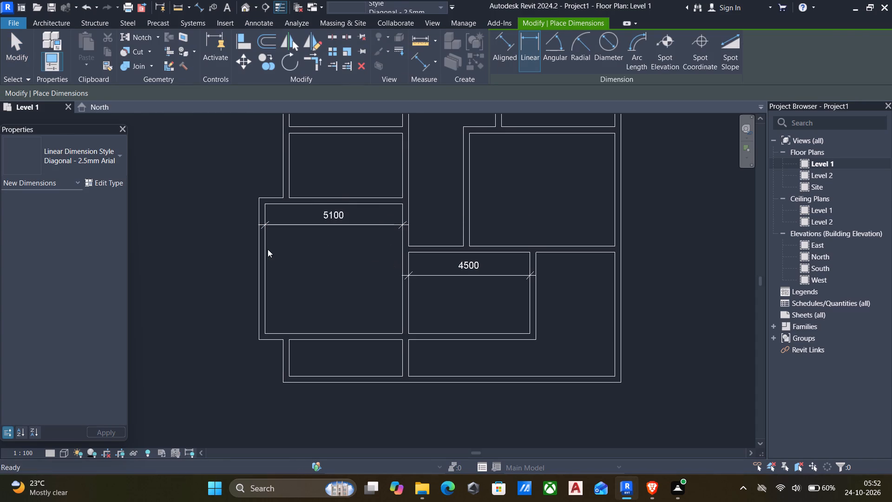
Set the southwestern room's inner width to 5625 mm by moving its western wall.
left_click_drag(263, 253, 268, 253)
left_click(326, 219)
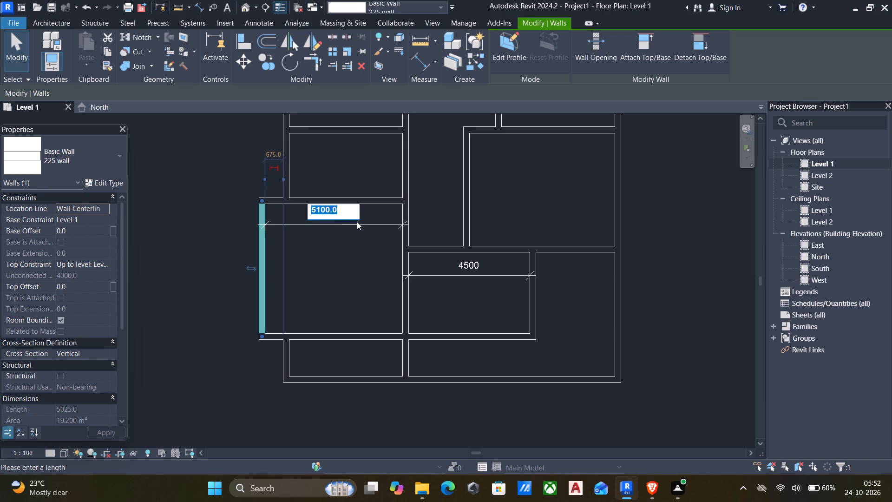
key("5")
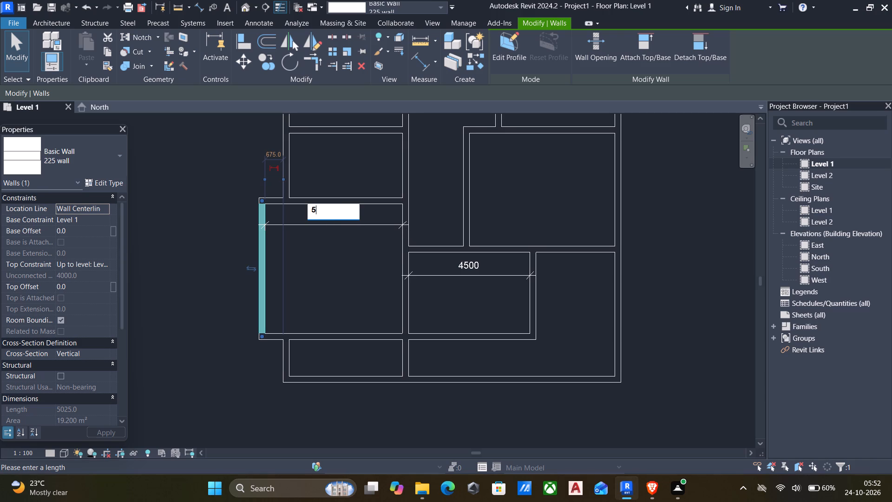
type("625")
key("Return")
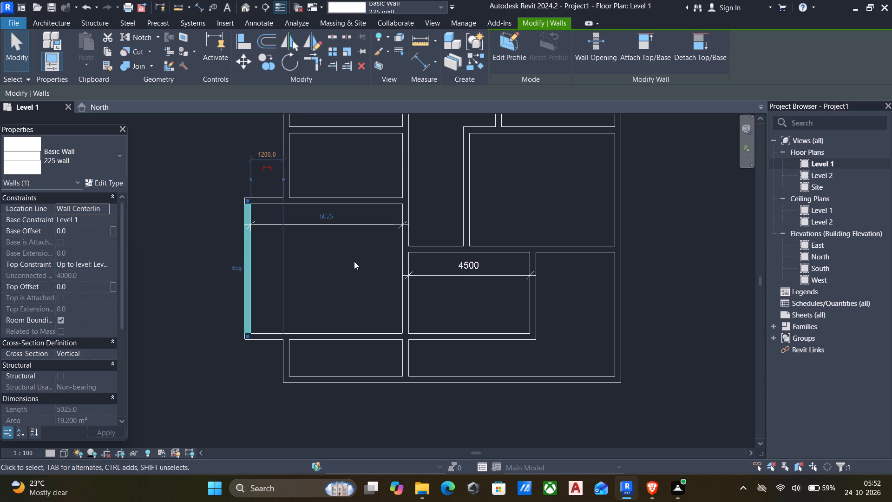
left_click(224, 188)
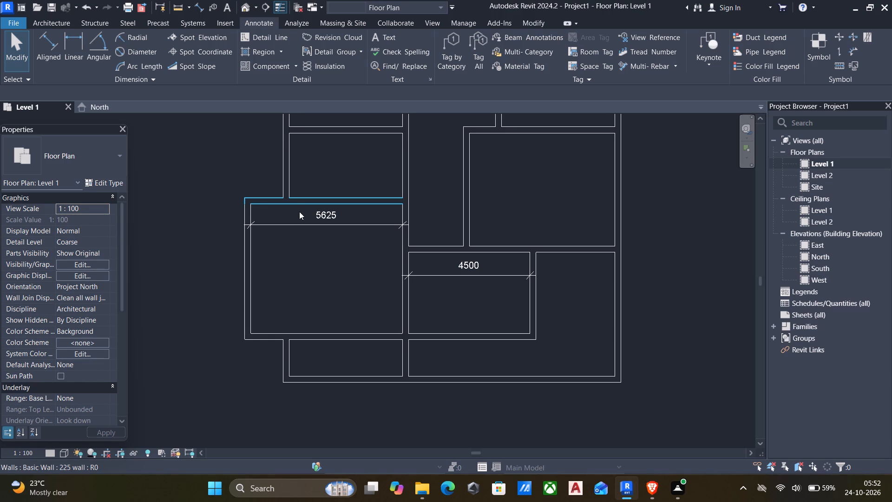
Measure how far the southwestern room projects west beyond the outer wall of the room north of it.
type("dd")
scroll(263, 198, "up", 8)
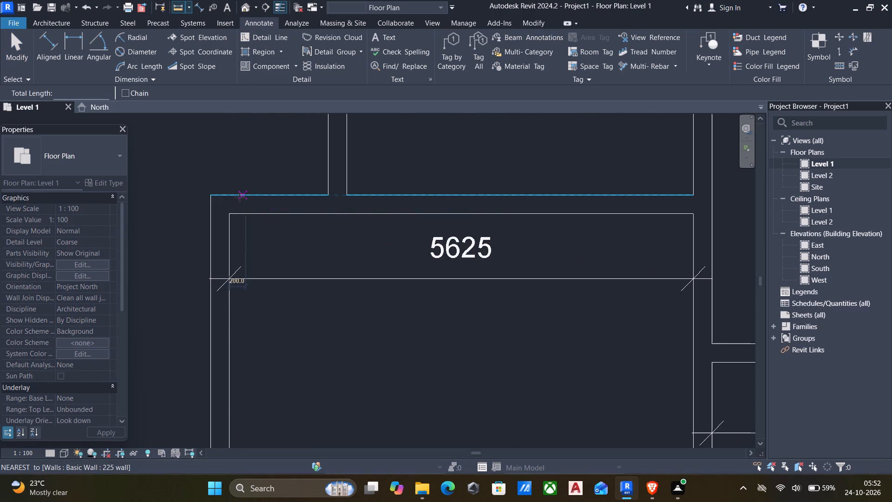
left_click(211, 196)
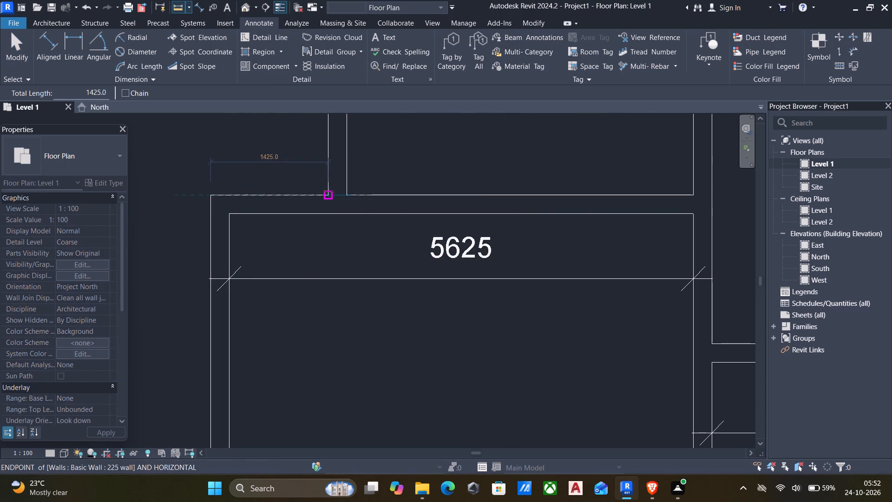
left_click(329, 191)
scroll(334, 221, "down", 5)
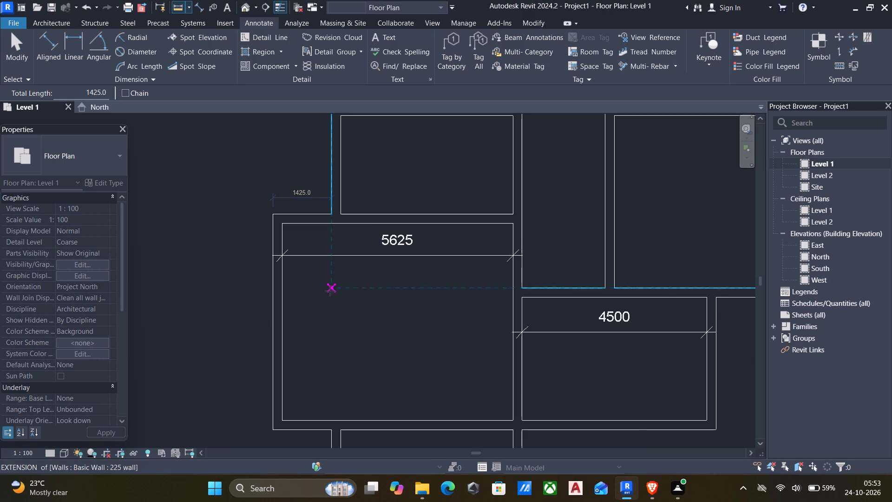
key("Escape")
scroll(373, 307, "down", 5)
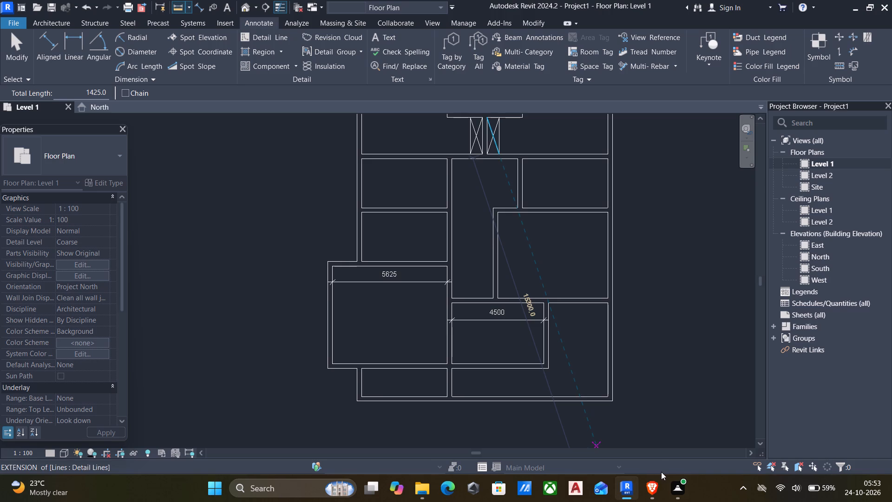
key("Escape")
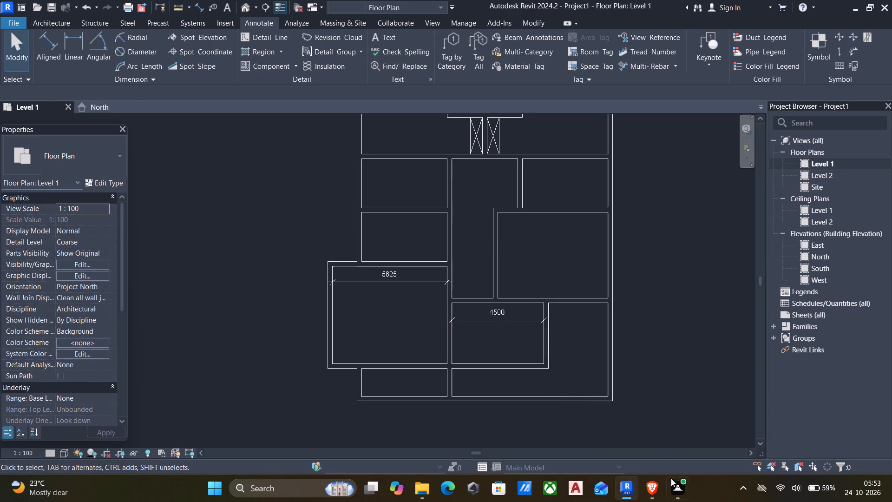
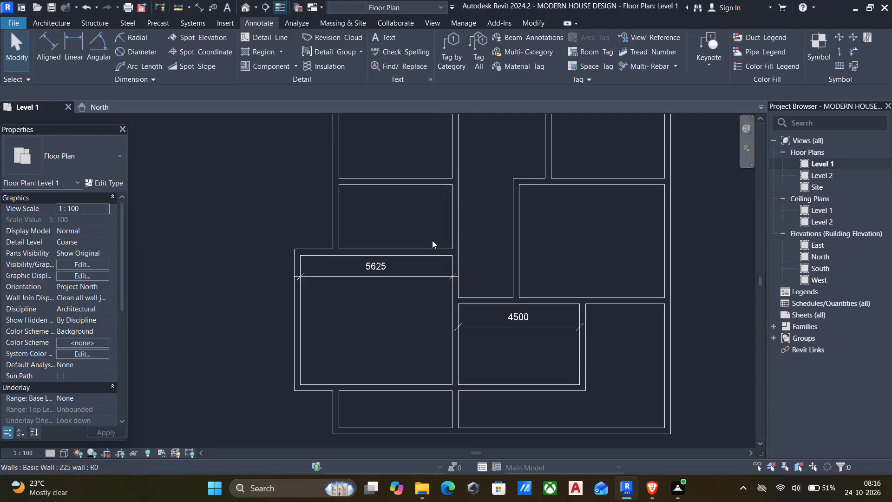
Delete all linear dimensions of the Diagonal - 2.5mm Arial style from the floor plan at once.
scroll(424, 244, "up", 4)
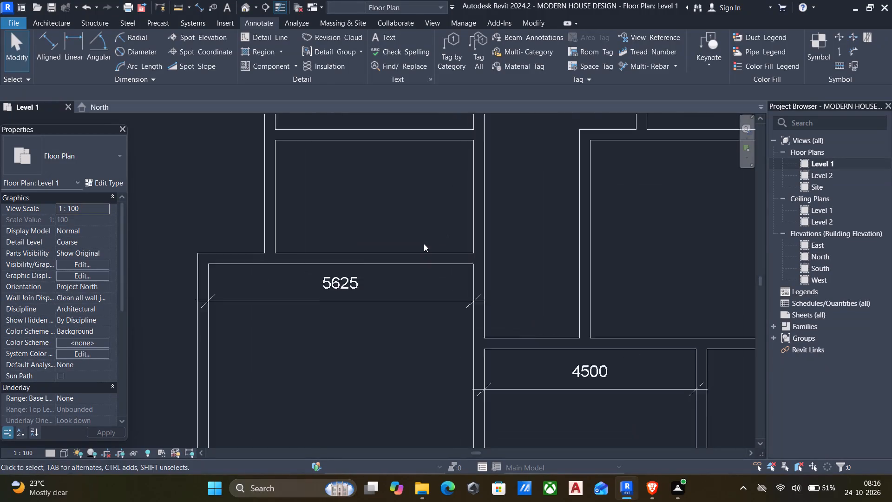
scroll(424, 244, "up", 1)
left_click(319, 311)
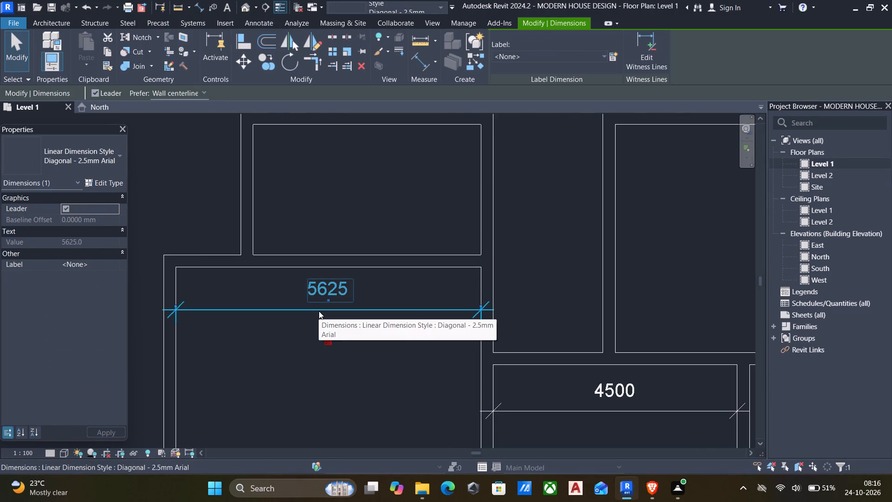
key("s")
key("a")
key("Delete")
Move the southernmost outer wall so its spacing from the wall to its north is 4200 mm.
scroll(440, 357, "down", 3)
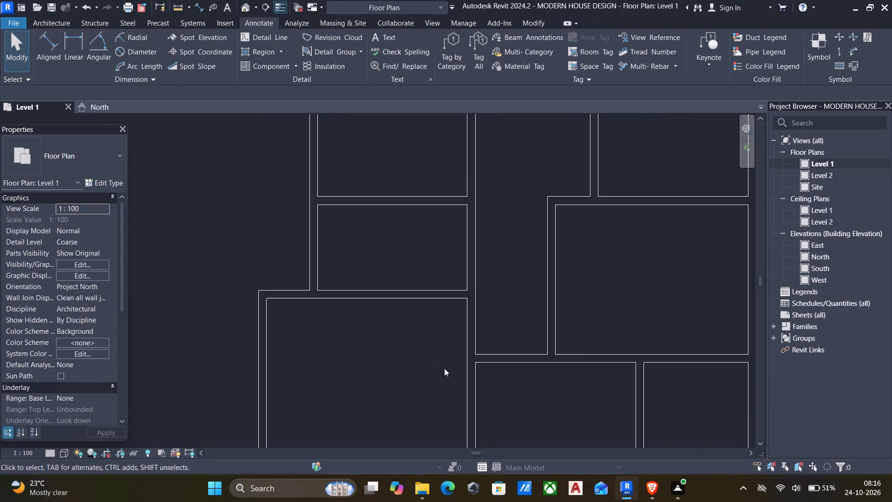
middle_click_drag(444, 369, 462, 310)
scroll(462, 310, "down", 5)
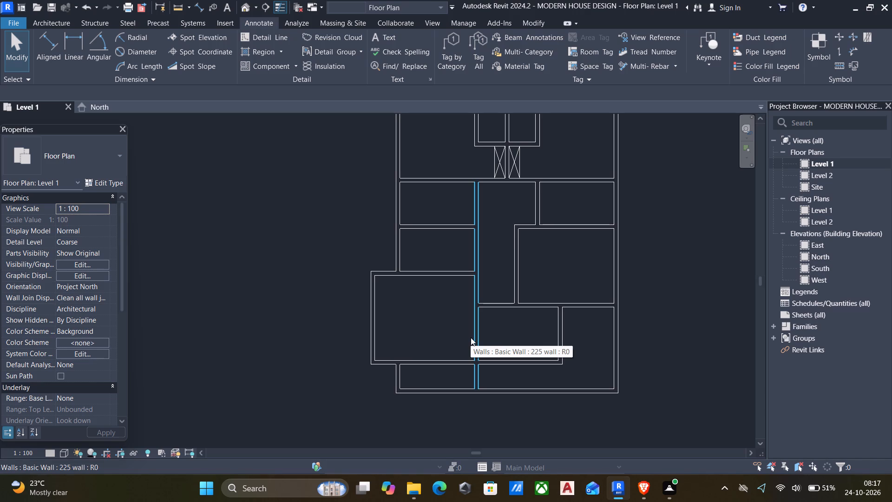
left_click(503, 384)
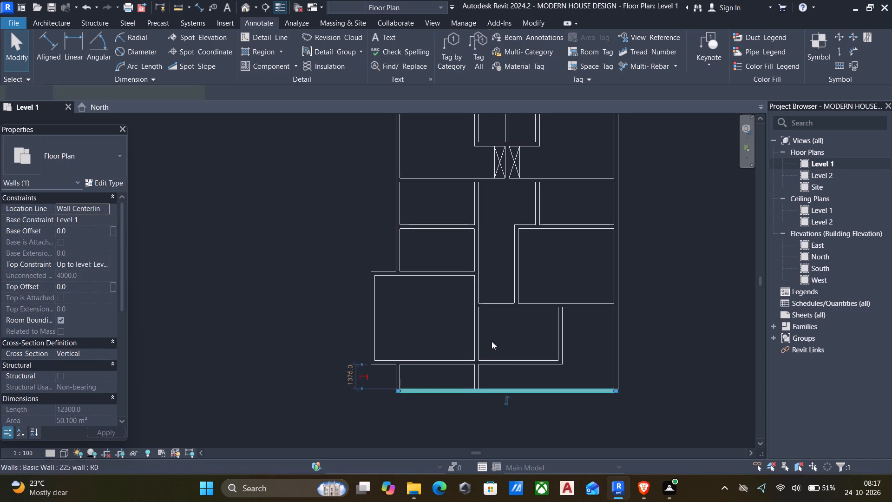
middle_click_drag(489, 340, 485, 258)
left_click(339, 296)
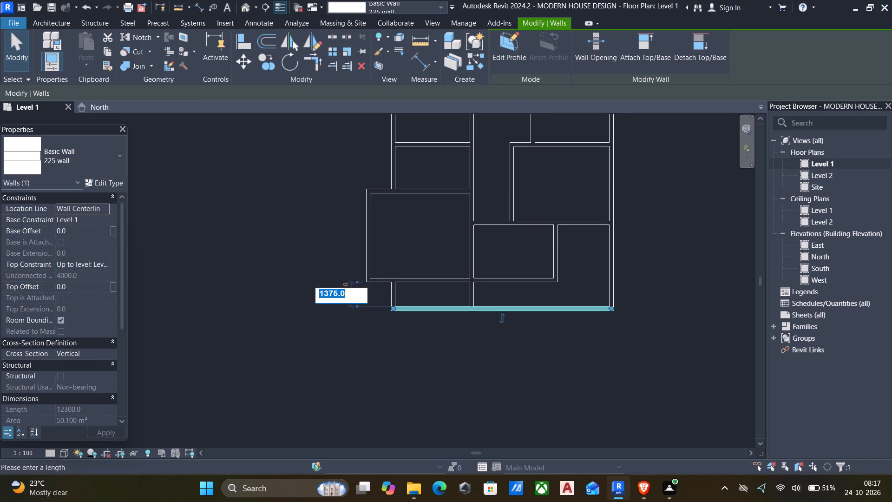
type("4200")
key("Return")
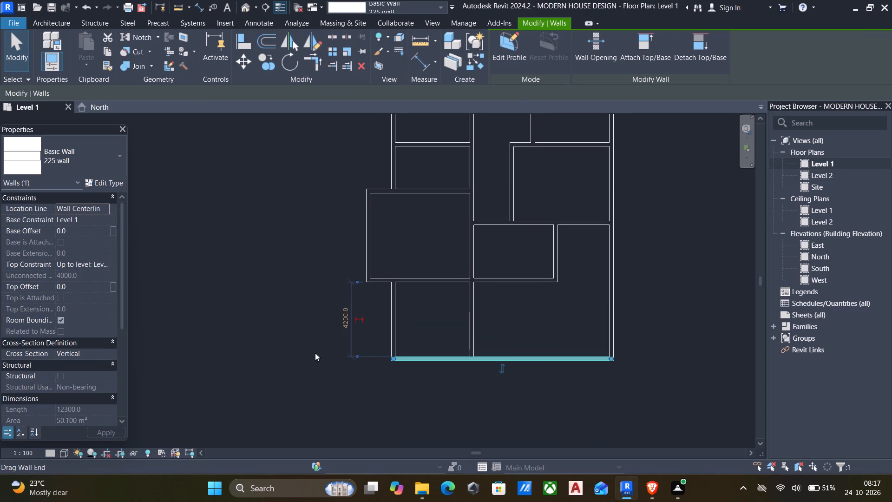
left_click(278, 317)
Offset a copy of the projecting southwestern room's southern wall 1725 mm to the south.
scroll(300, 272, "down", 1)
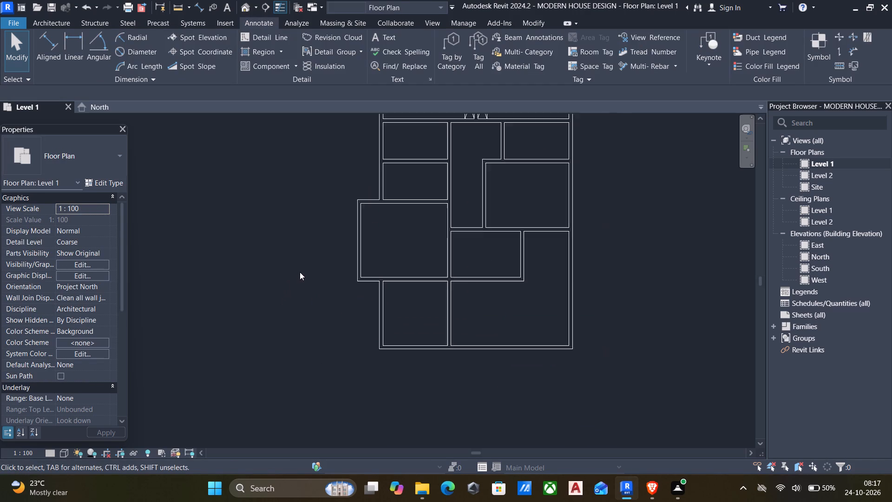
scroll(300, 272, "down", 1)
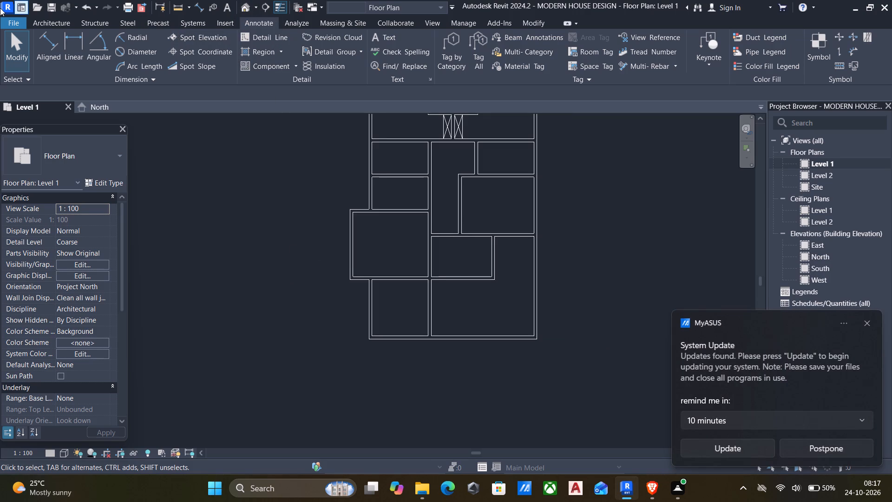
left_click(47, 22)
type("LI")
left_click(262, 42)
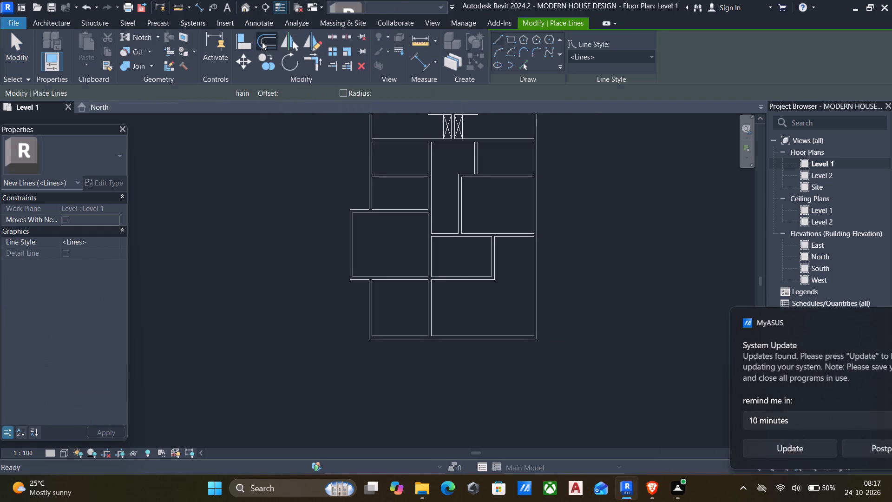
left_click_drag(168, 91, 25, 85)
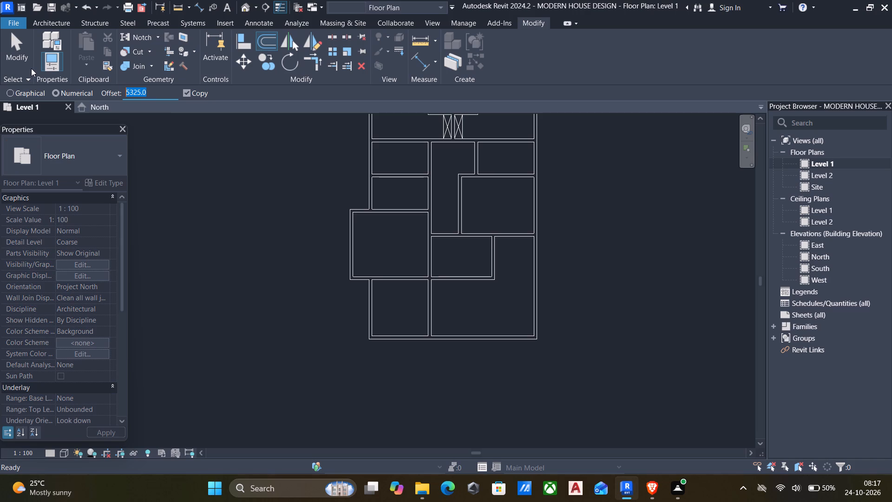
key("1")
key("7")
type("25")
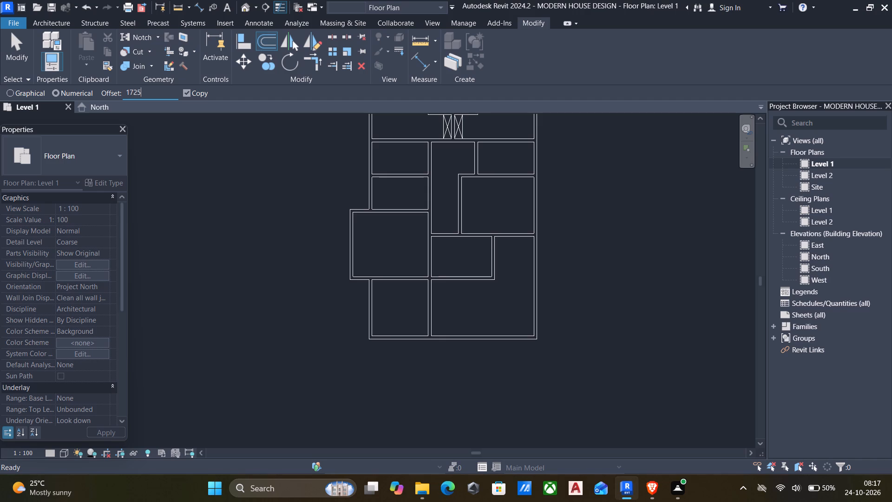
scroll(126, 162, "down", 1)
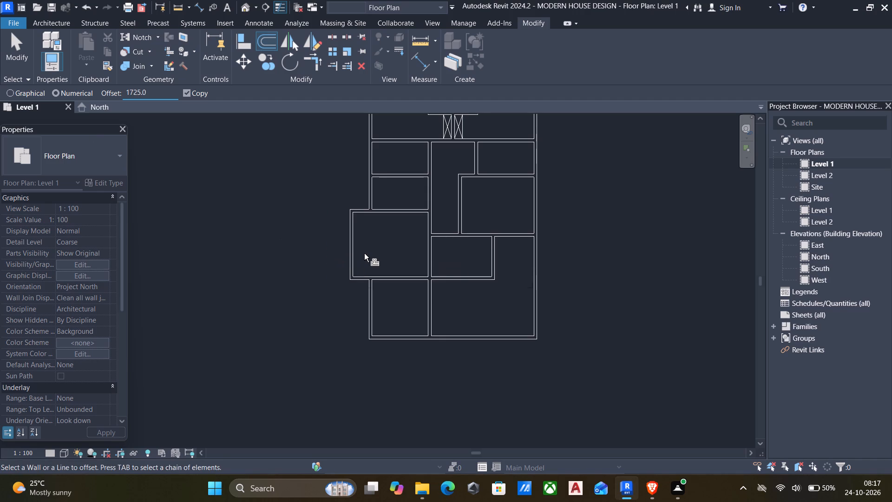
left_click(394, 278)
Offset a copy of the new 1725 mm offset wall another 4125 mm to the south.
left_click_drag(165, 91, 0, 80)
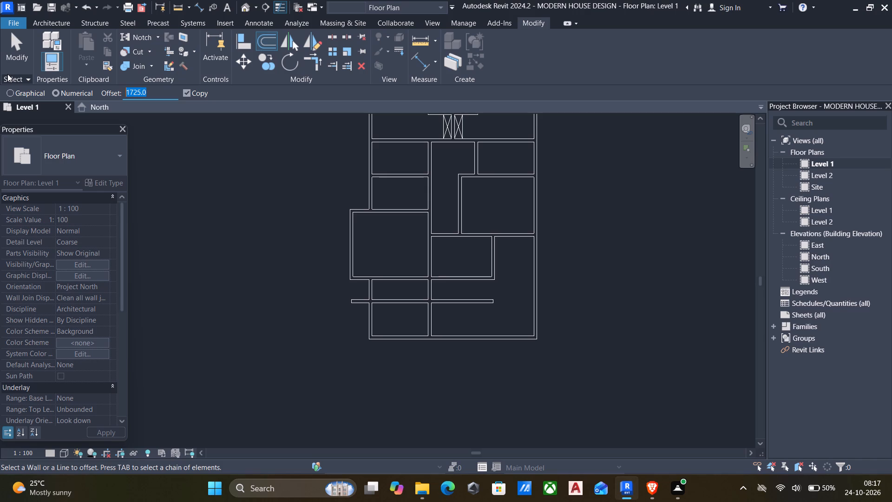
type("4125")
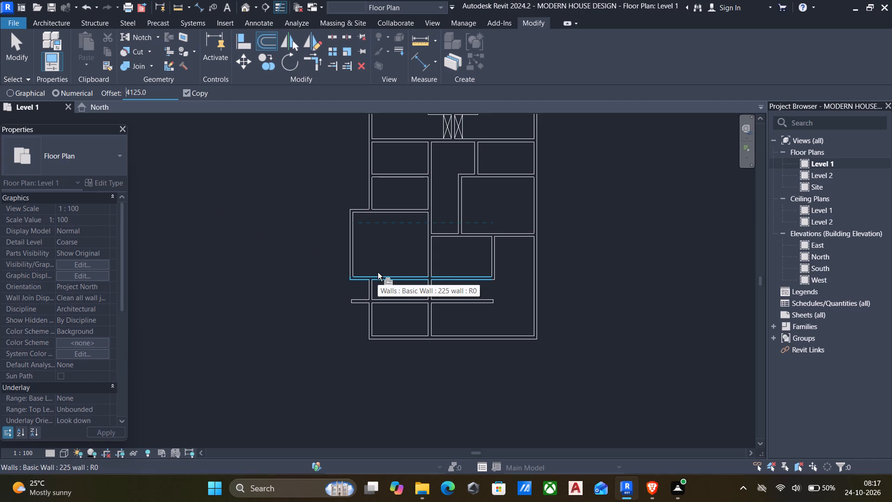
left_click(405, 304)
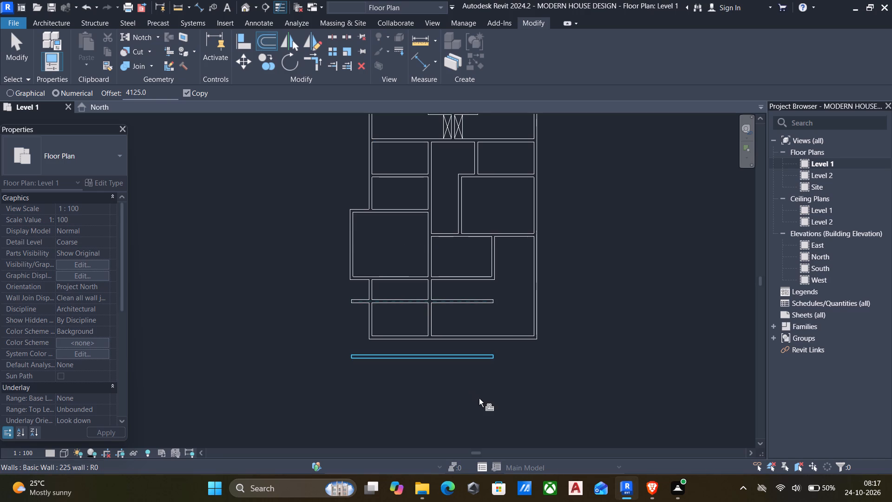
Trim/Extend the western outer wall and the southernmost offset wall to meet in a corner.
middle_click_drag(485, 388, 440, 345)
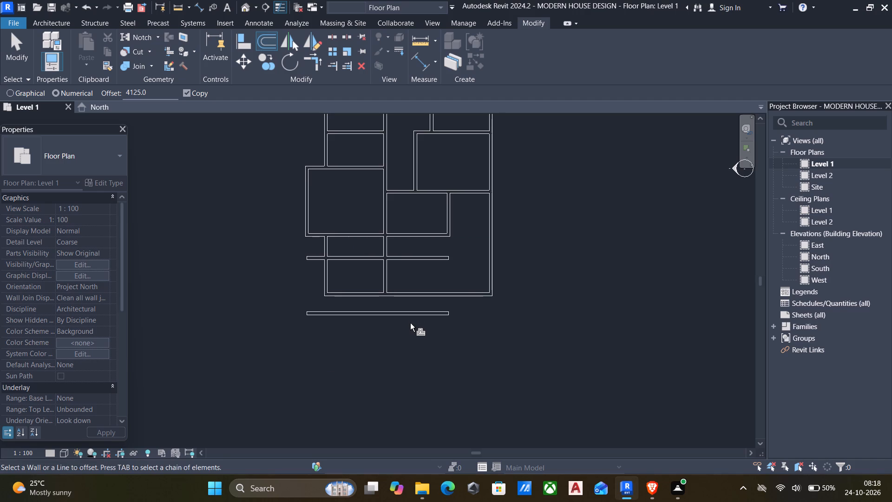
scroll(411, 324, "down", 6)
middle_click_drag(411, 325, 411, 315)
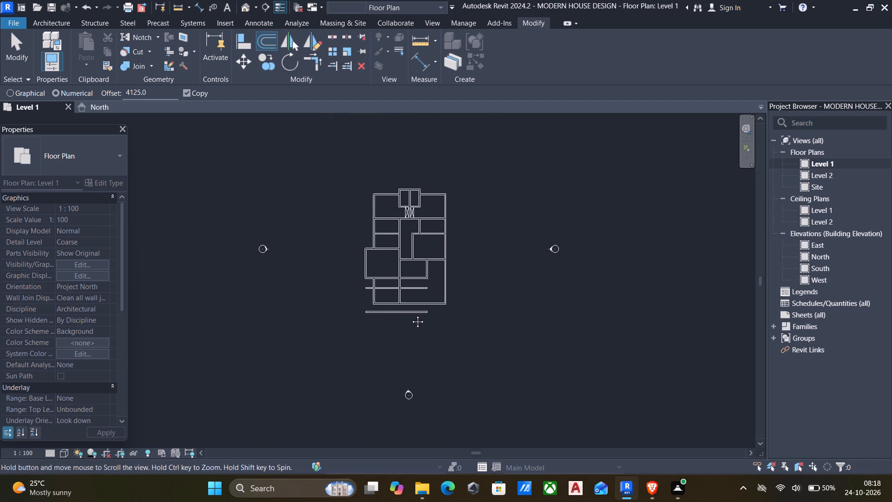
middle_click_drag(411, 315, 411, 313)
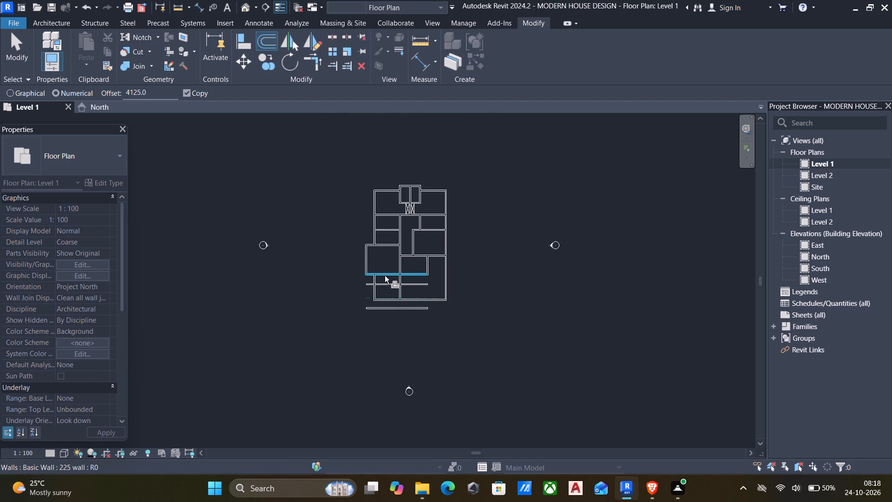
key("t")
key("r")
scroll(365, 300, "up", 6)
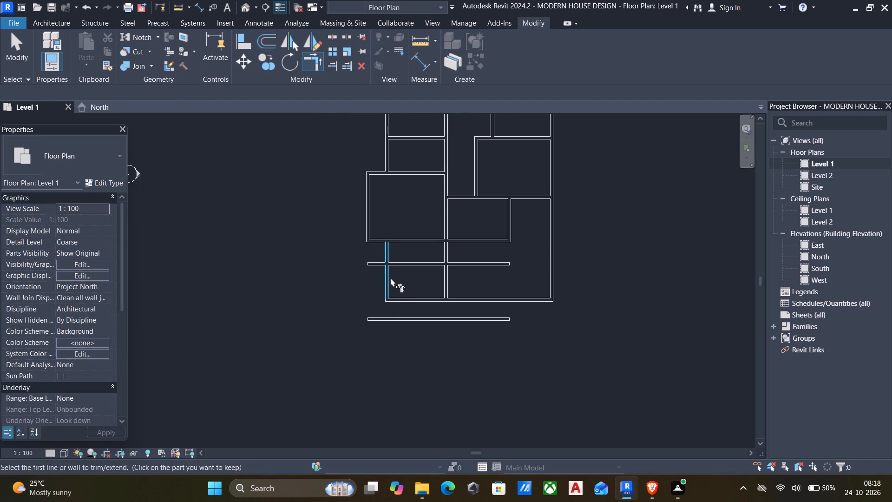
left_click(386, 280)
left_click(407, 318)
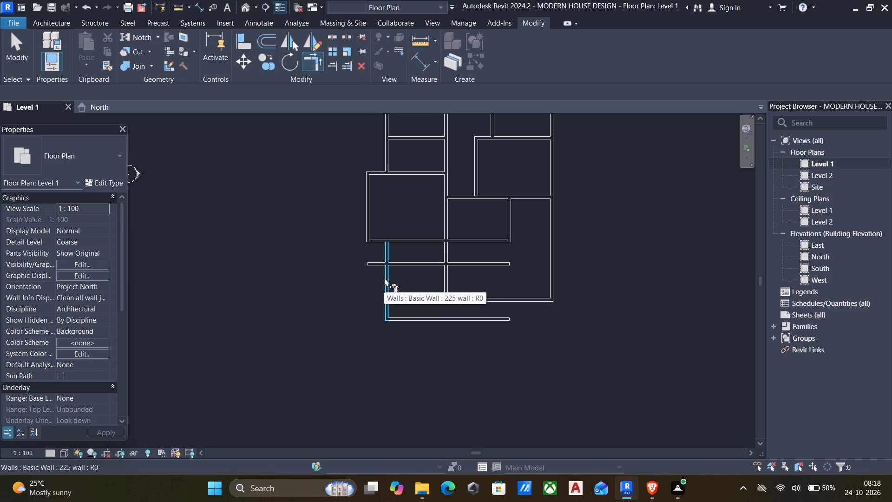
key("Escape")
Align the western end of the 1725 mm offset wall with the outer face of the western wall.
scroll(400, 276, "up", 3)
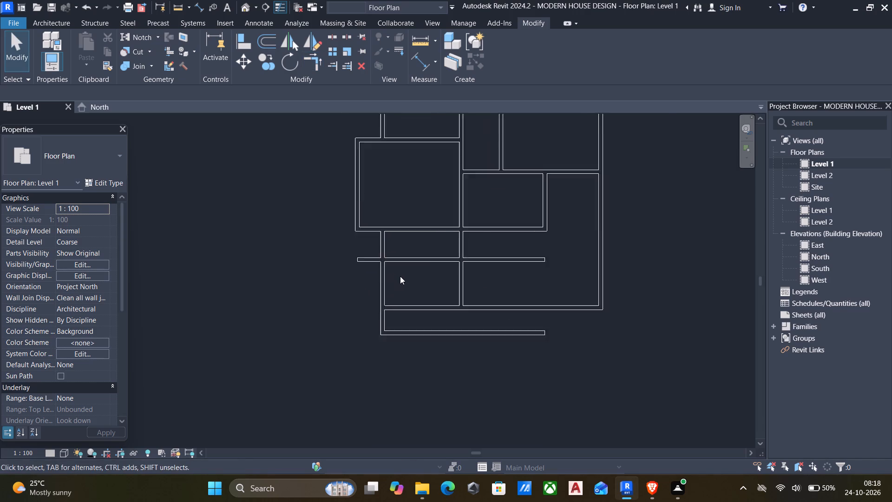
scroll(400, 276, "up", 1)
type("AL")
scroll(355, 258, "up", 4)
left_click(388, 281)
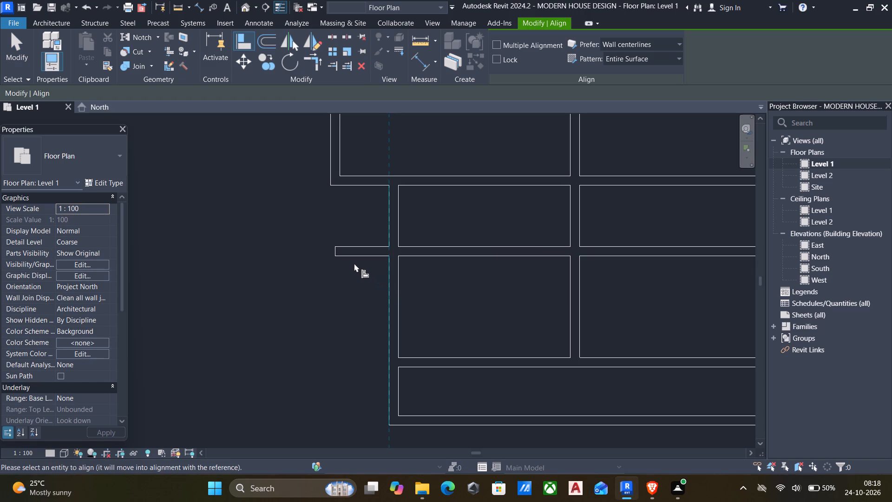
left_click(338, 250)
scroll(388, 284, "down", 2)
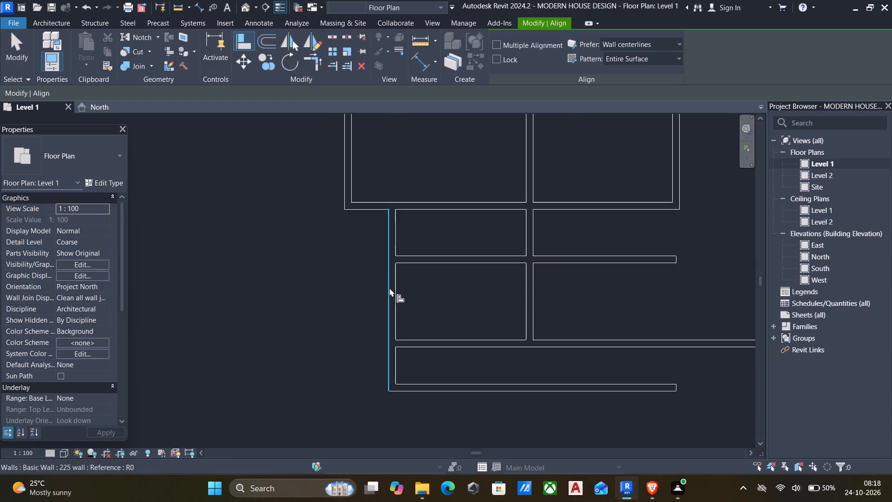
scroll(389, 288, "down", 1)
middle_click_drag(397, 320, 392, 288)
scroll(450, 349, "down", 1)
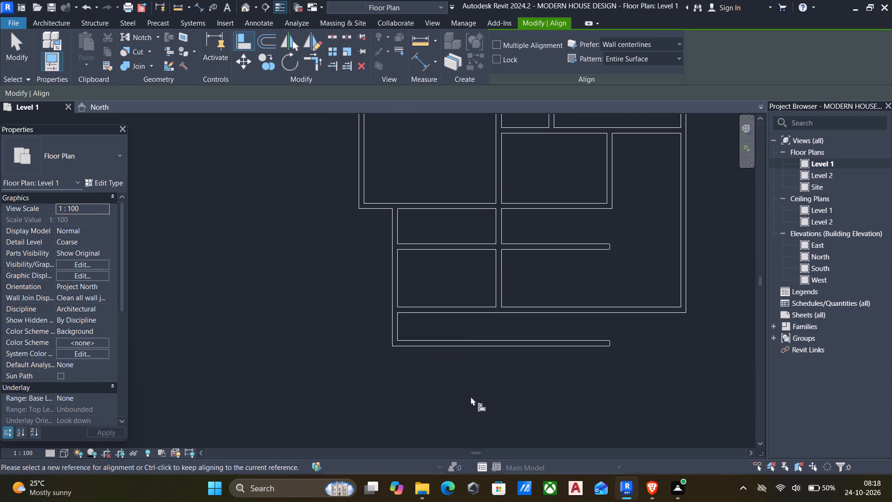
key("Escape")
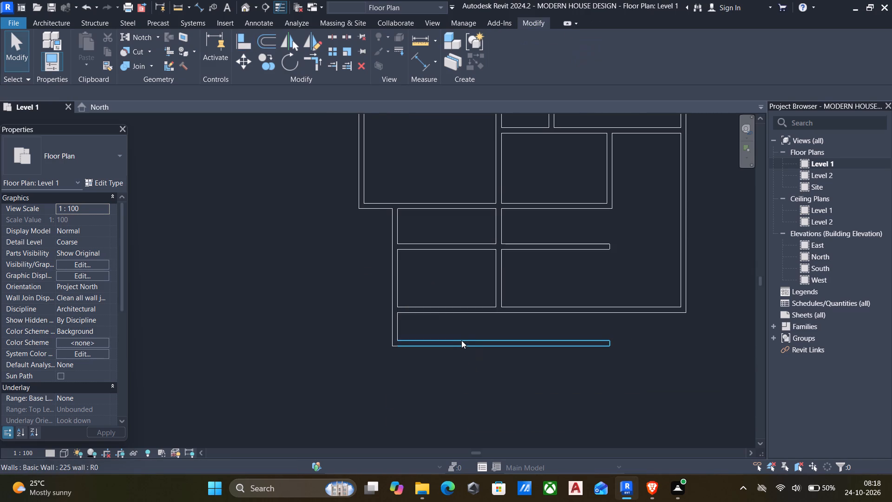
Measure the clear depth from the 4500 mm wide room's southern wall to the outer wall south of it with an aligned dimension.
left_click(268, 25)
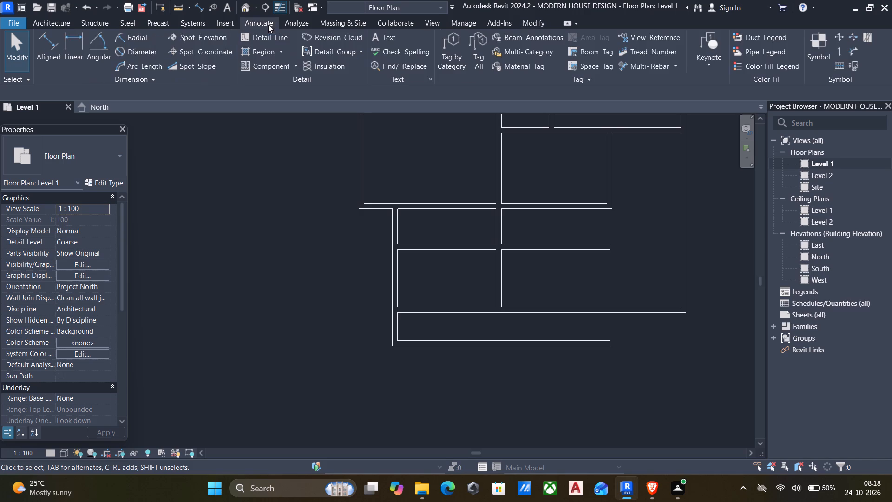
left_click(79, 46)
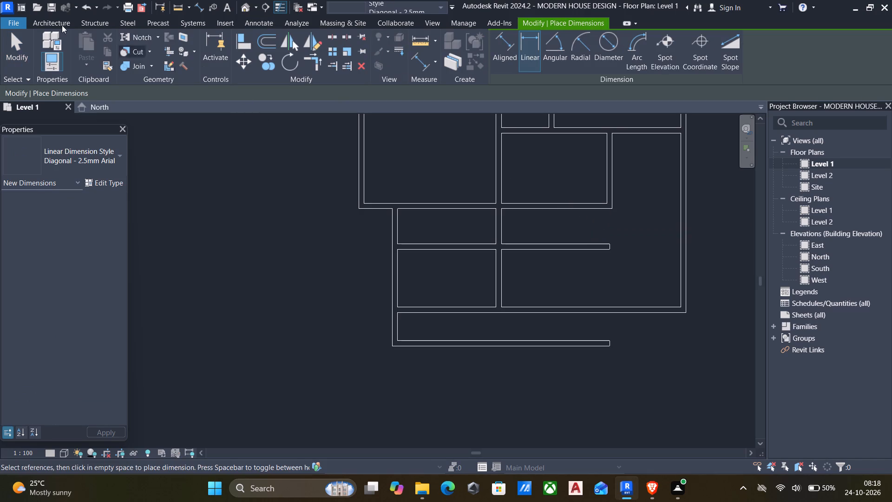
type("DI")
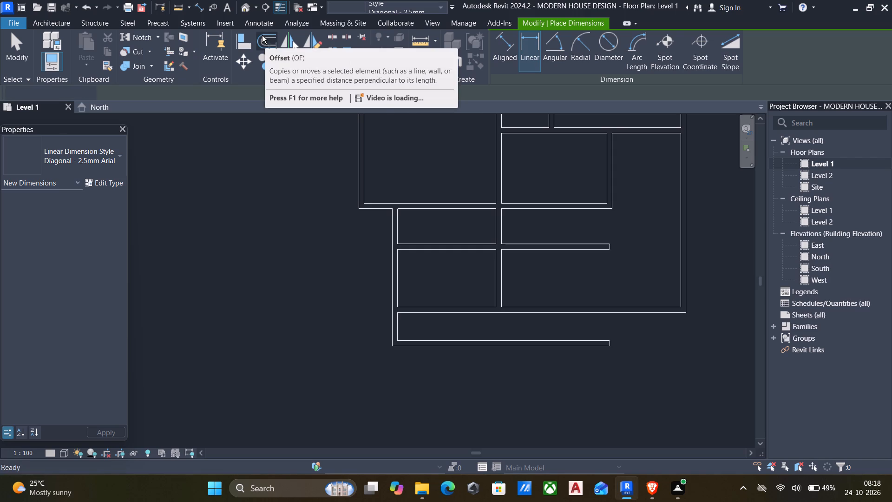
scroll(604, 209, "up", 5)
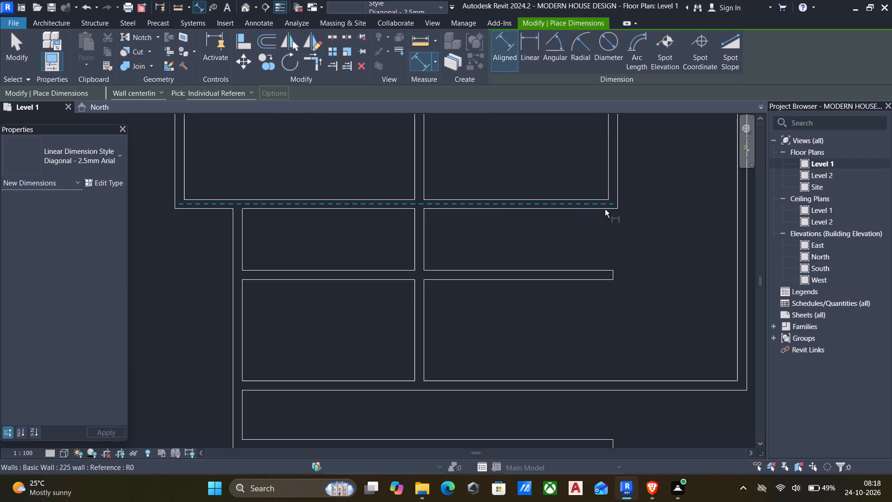
key("Tab")
key("Tab")
key("Tab")
key("Tab")
key("Tab")
key("Tab")
key("Tab")
key("Tab")
key("Tab")
key("Tab")
key("Tab")
key("Tab")
key("Tab")
key("Tab")
key("Tab")
key("Tab")
key("Tab")
key("Tab")
key("Tab")
key("Tab")
left_click(596, 208)
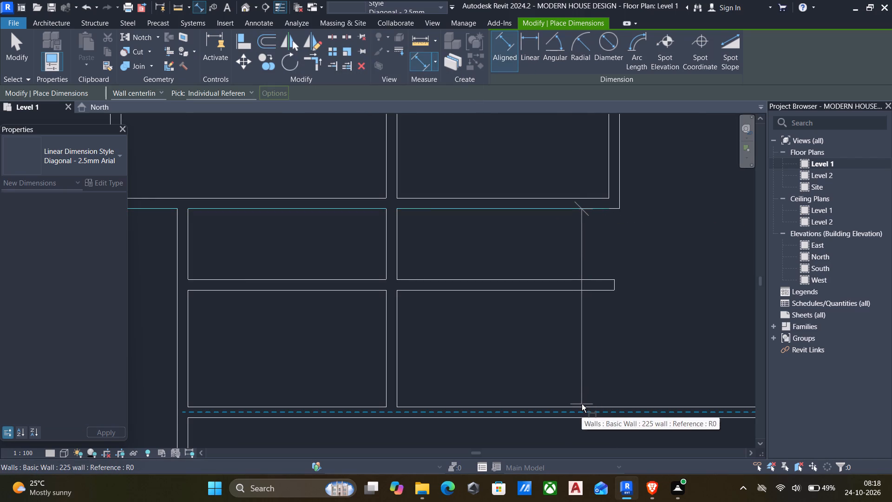
key("Tab")
key("Tab")
key("Tab")
key("Tab")
key("Tab")
key("Tab")
key("Tab")
key("Tab")
key("Tab")
key("Tab")
key("Tab")
key("Tab")
key("Tab")
key("Tab")
key("Tab")
key("Tab")
key("Tab")
key("Tab")
key("Tab")
key("Tab")
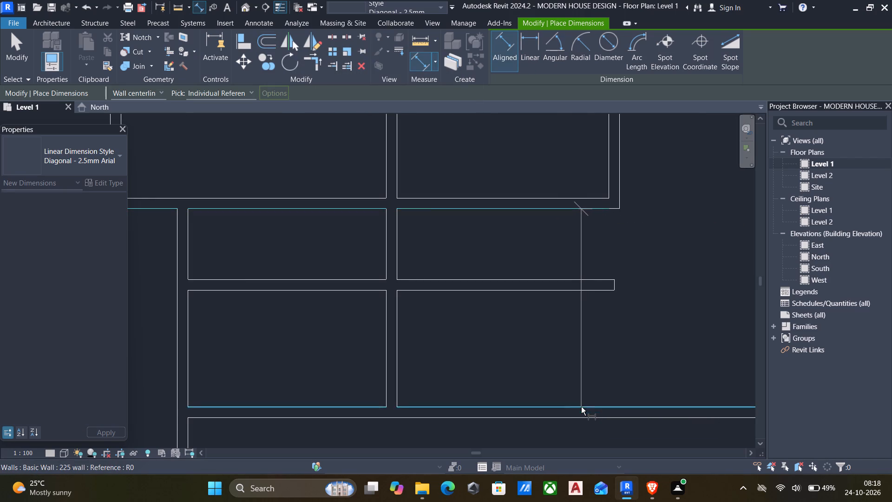
left_click(581, 407)
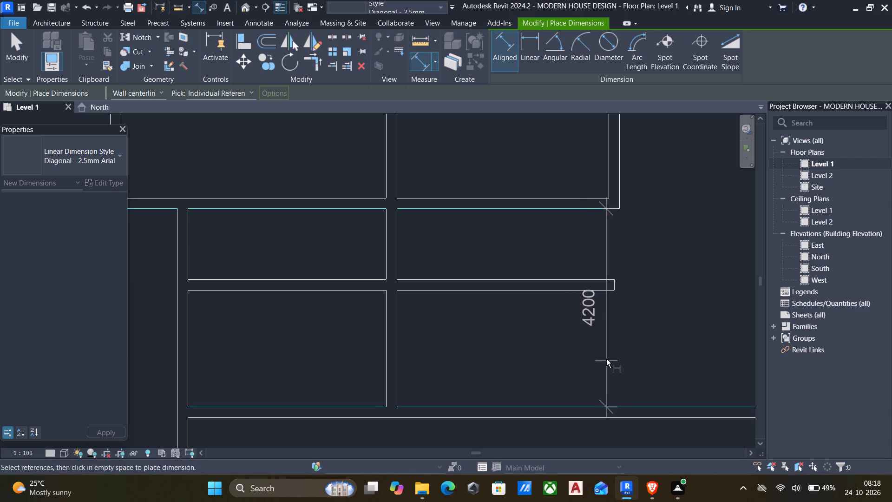
key("Escape")
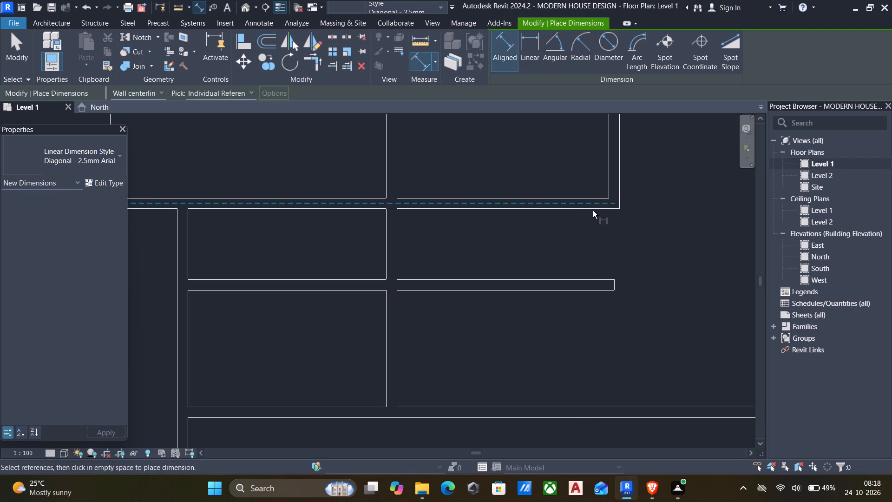
Place an aligned dimension from the 4500 mm room's southern wall face to the inner face of the eastern part's outer southern wall.
key("Tab")
key("Tab")
key("Tab")
key("Tab")
key("Tab")
key("Tab")
key("Tab")
key("Tab")
key("Tab")
key("Tab")
key("Tab")
key("Tab")
key("Tab")
key("Tab")
key("Tab")
key("Tab")
key("Tab")
key("Tab")
key("Tab")
key("Tab")
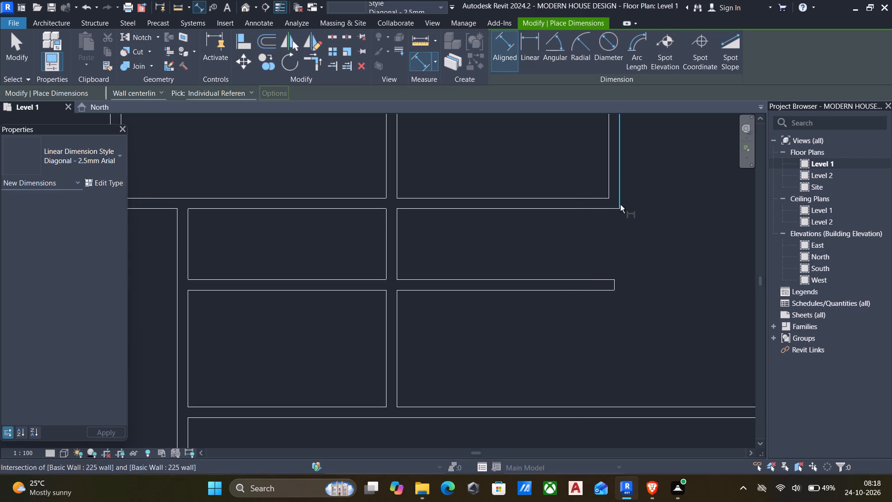
left_click(598, 211)
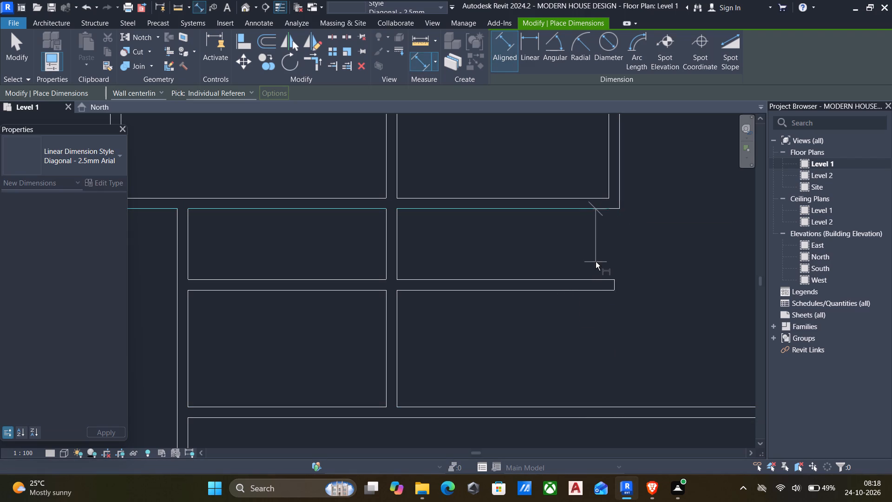
key("Tab")
key("Tab")
key("Tab")
key("Tab")
key("Tab")
key("Tab")
key("Tab")
key("Tab")
key("Tab")
key("Tab")
key("Tab")
key("Tab")
key("Tab")
key("Tab")
key("Tab")
key("Tab")
key("Tab")
key("Tab")
key("Tab")
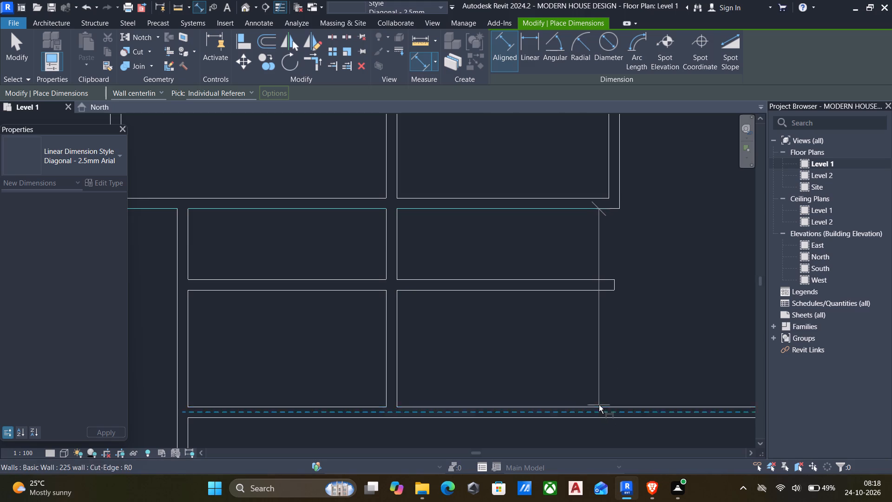
key("Tab")
key("Tab")
left_click(599, 405)
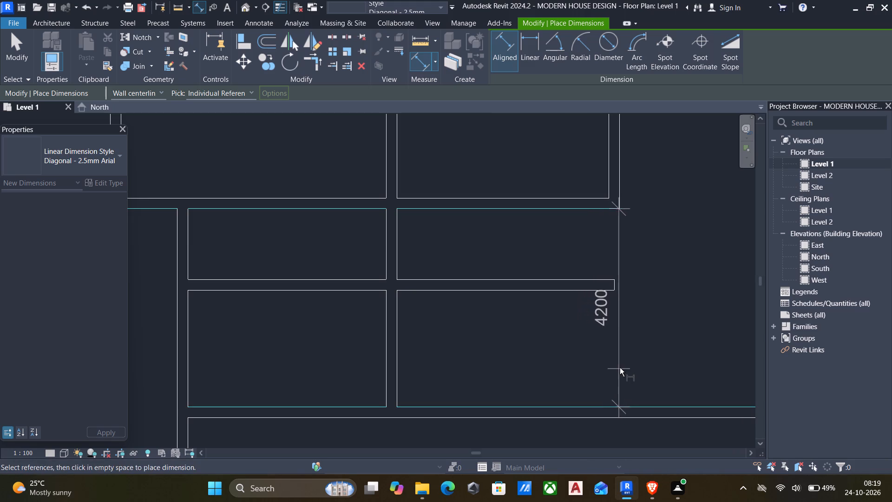
left_click(620, 363)
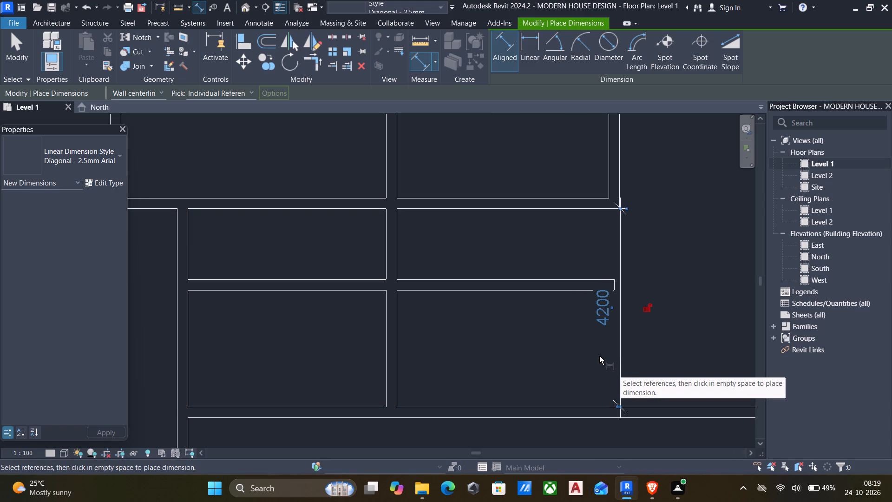
key("Escape")
scroll(564, 350, "down", 7)
middle_click_drag(562, 346, 574, 296)
key("Escape")
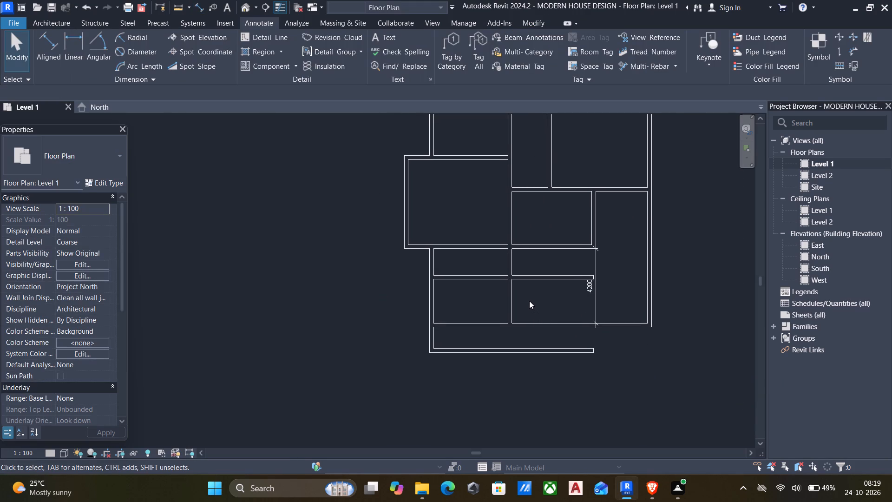
Trim/Extend the central north-south wall and the southernmost offset wall to meet in a corner, keeping the western part.
type("TR")
left_click(508, 292)
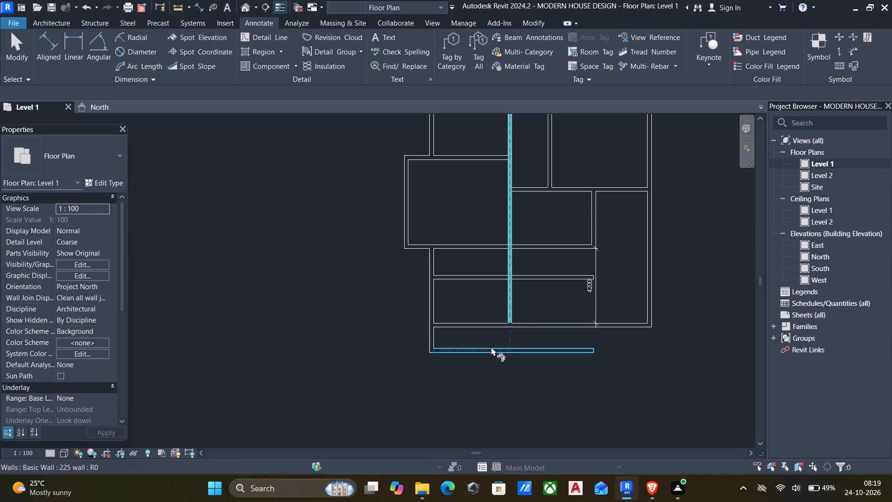
left_click(491, 347)
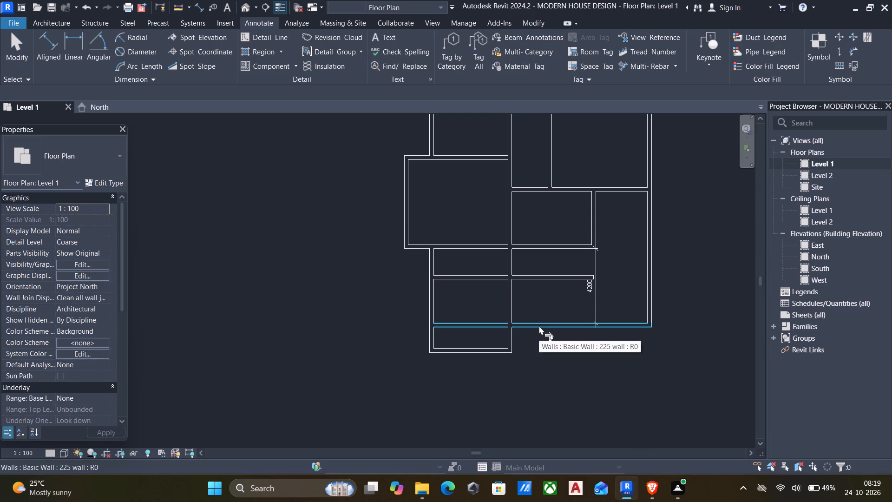
key("Escape")
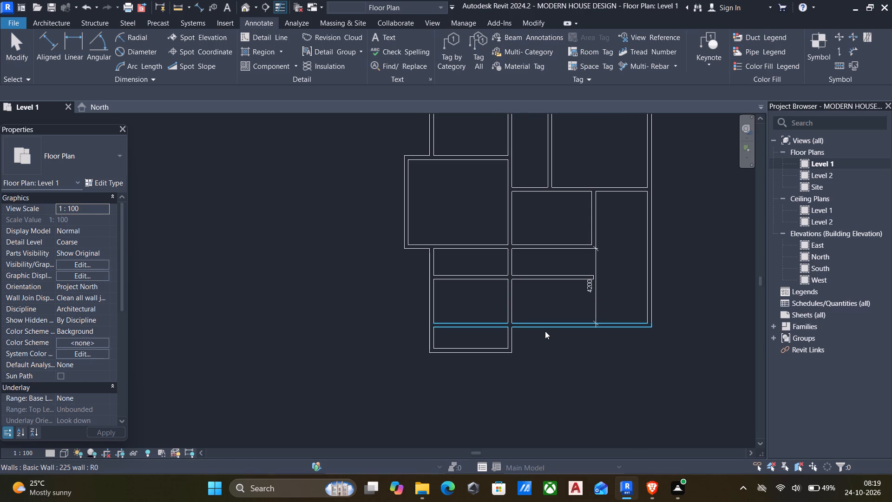
Shorten the eastern part's outer southern wall from its western end to a length of 6500 mm.
left_click(545, 331)
left_click_drag(433, 325, 502, 328)
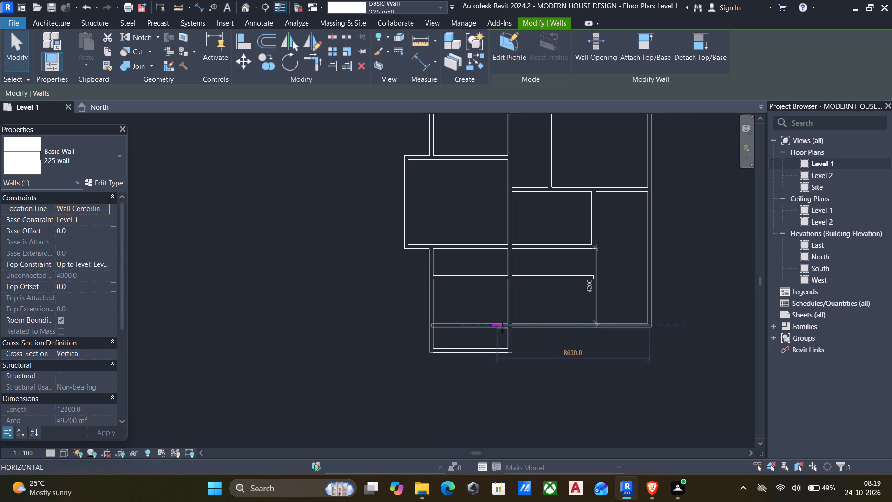
left_click_drag(502, 328, 534, 326)
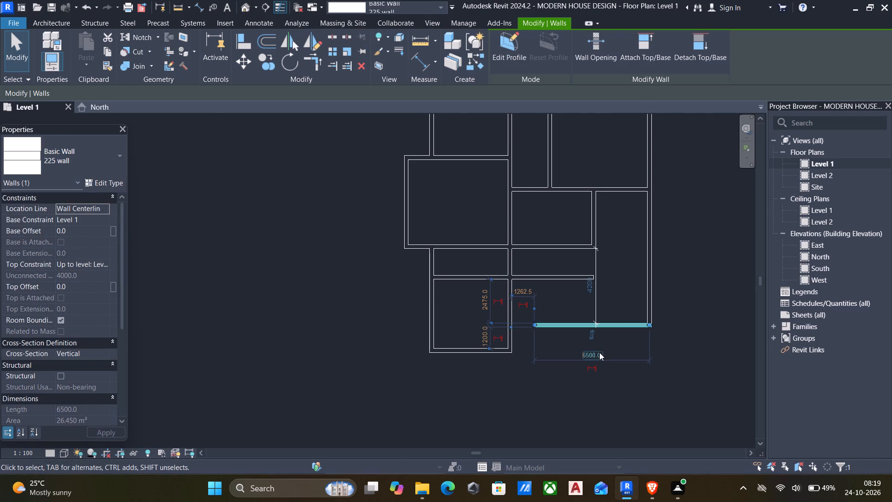
scroll(599, 352, "up", 5)
key("Escape")
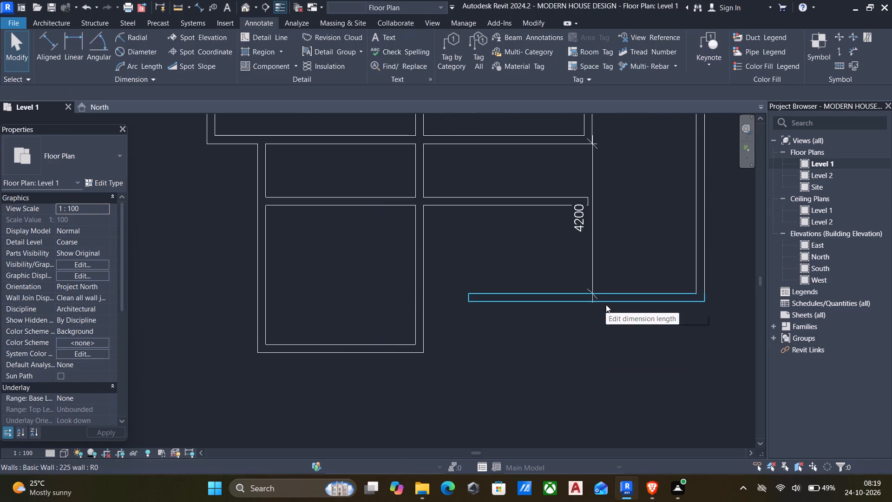
Move the shortened southern wall by setting its aligned dimension from the room wall to 5625 mm.
left_click(606, 304)
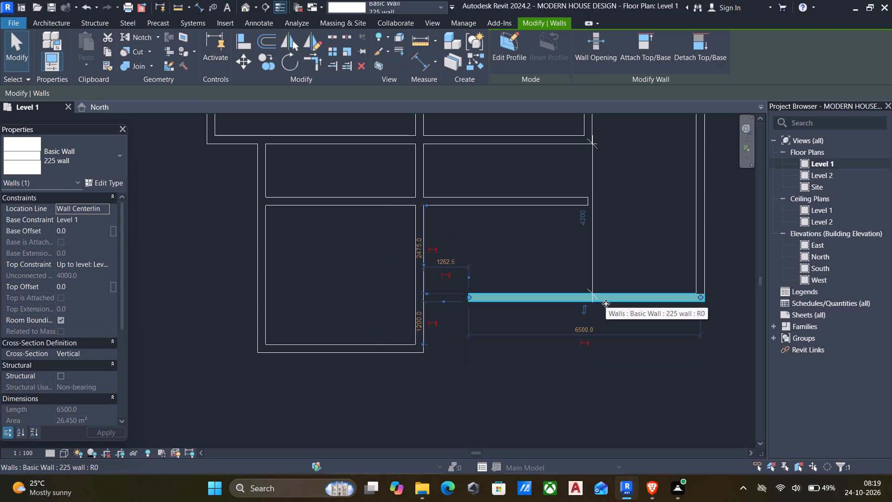
left_click(587, 220)
type("5625")
key("Return")
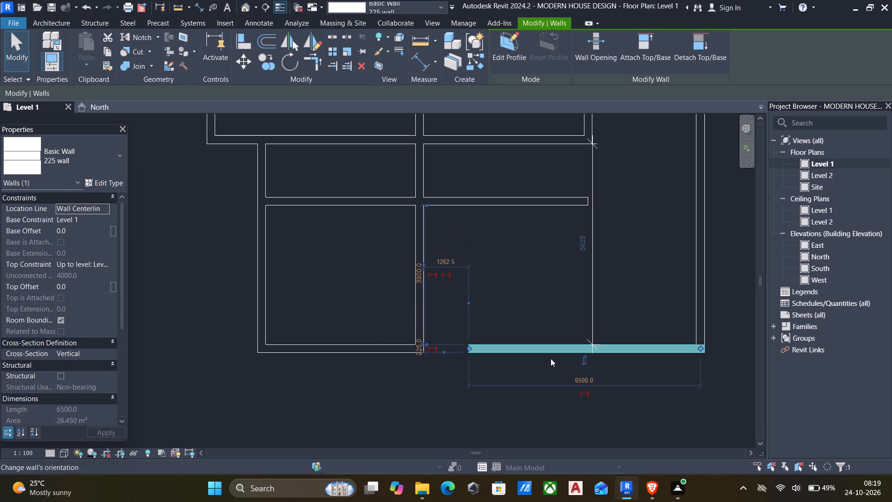
left_click(464, 260)
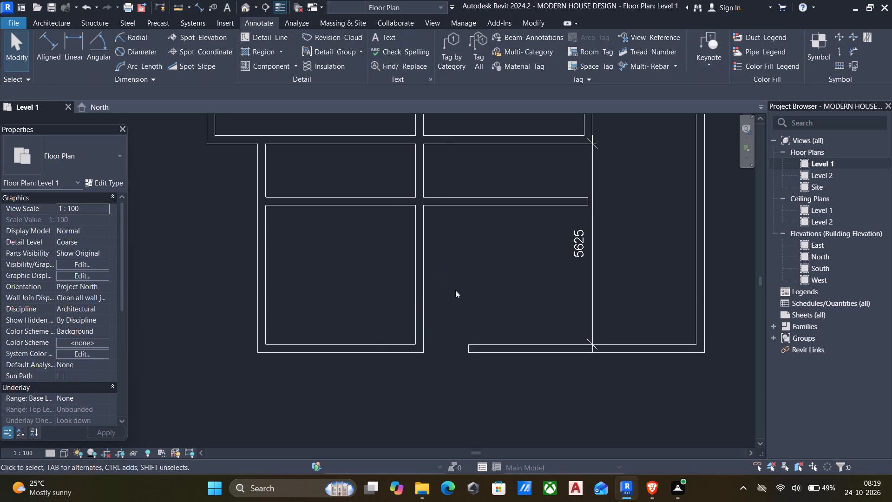
Align the moved southern wall's western end with the eastern face of the central north-south wall.
type("AL")
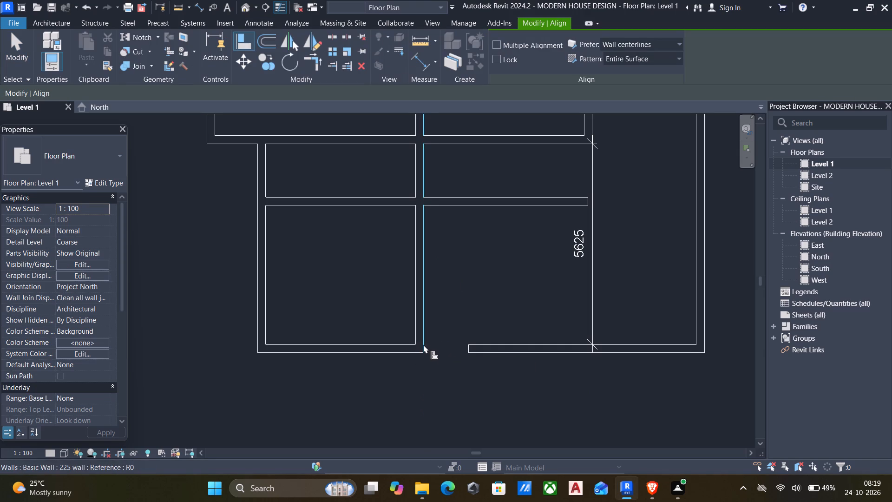
left_click(423, 344)
left_click(467, 348)
scroll(431, 357, "down", 1)
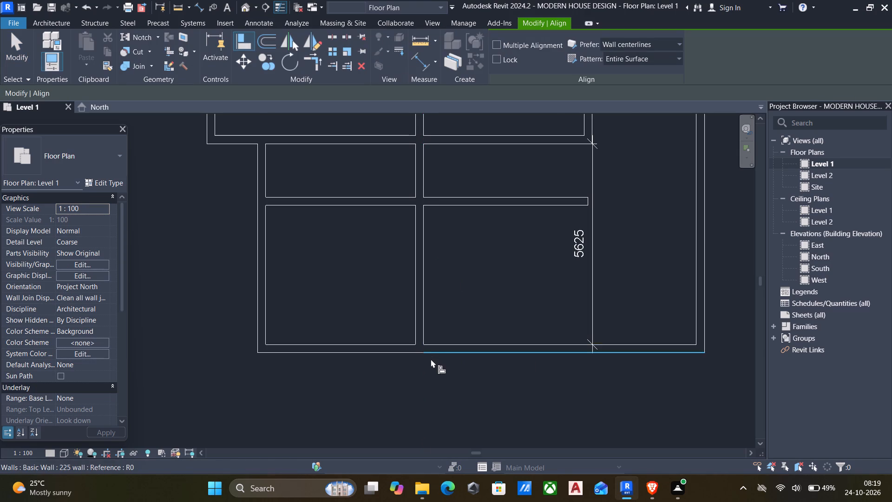
scroll(431, 359, "down", 3)
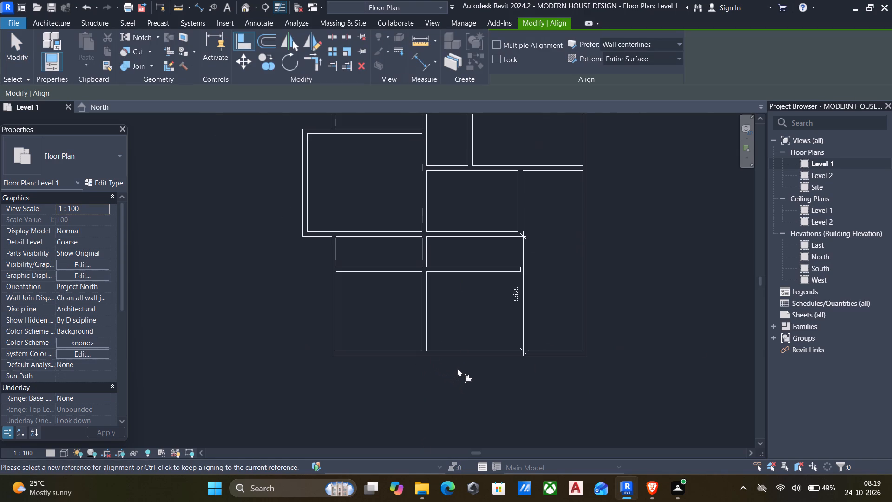
Offset a copy of the eastern outer wall 5625 mm to the west.
left_click(262, 41)
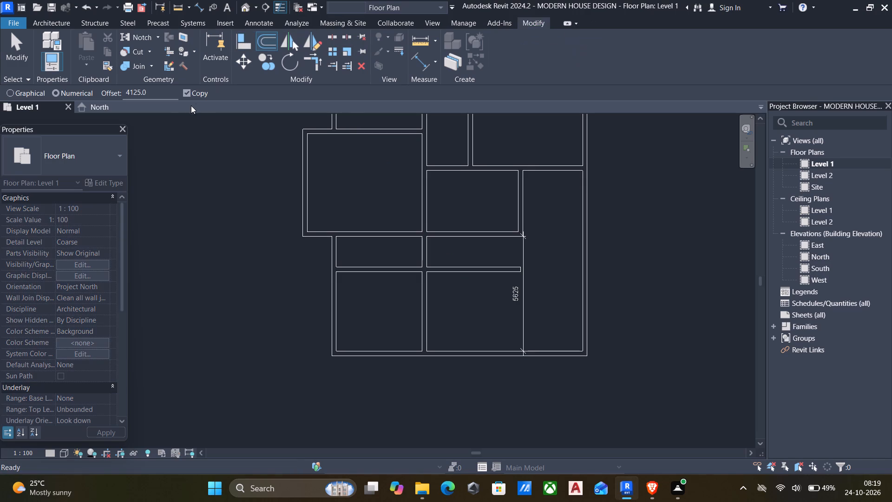
left_click_drag(165, 94, 80, 99)
type("5625")
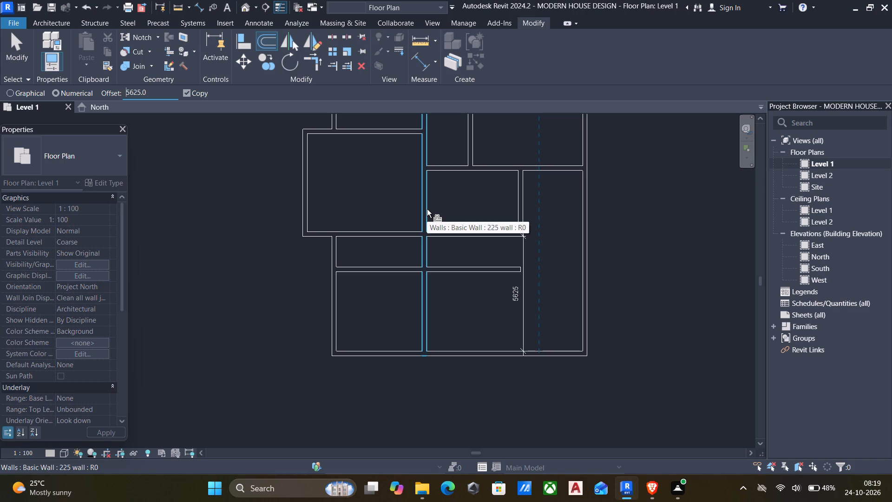
scroll(427, 209, "down", 4)
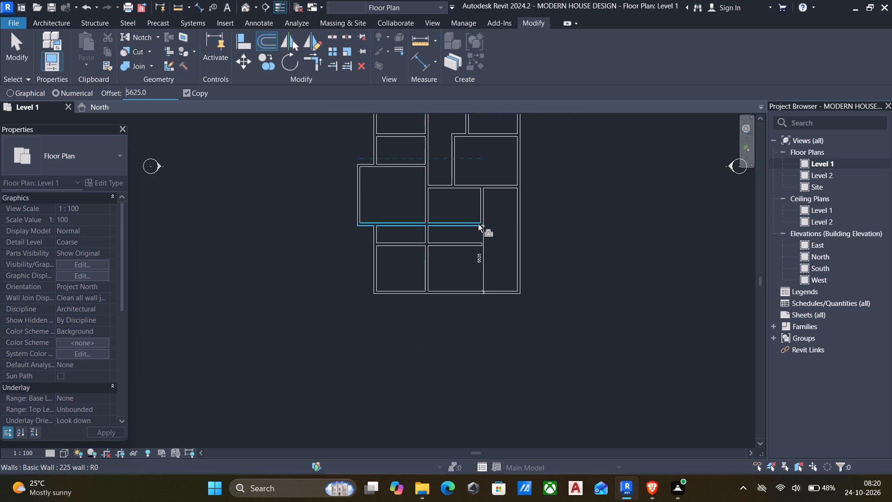
left_click(518, 223)
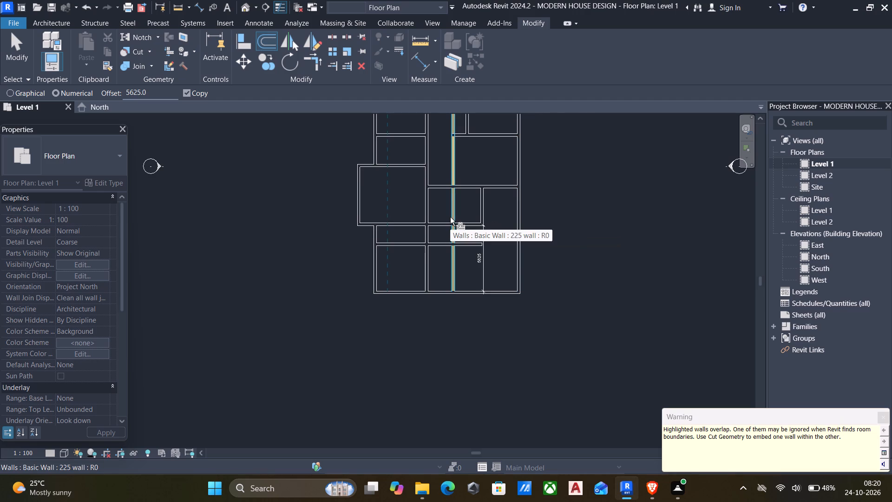
Shorten the new offset wall from its northern end to a length of 6500 mm, keeping only the southern part.
key("Escape")
key("Escape")
left_click(453, 205)
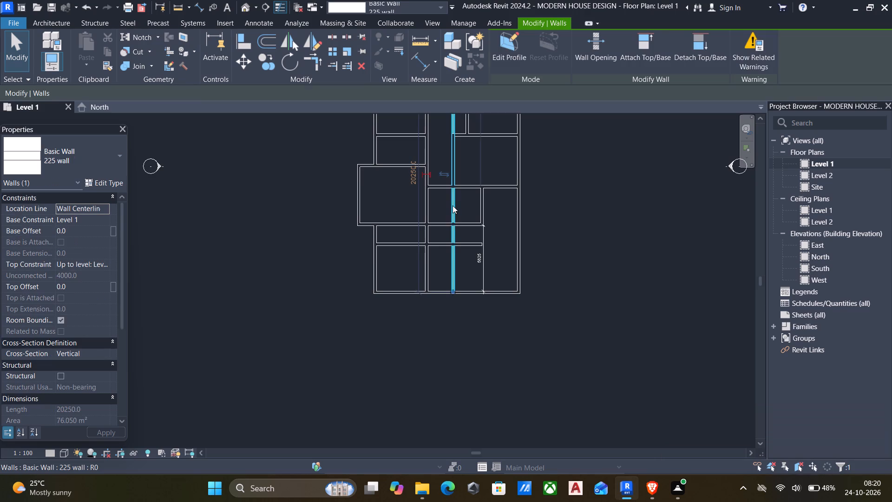
middle_click_drag(447, 204, 454, 293)
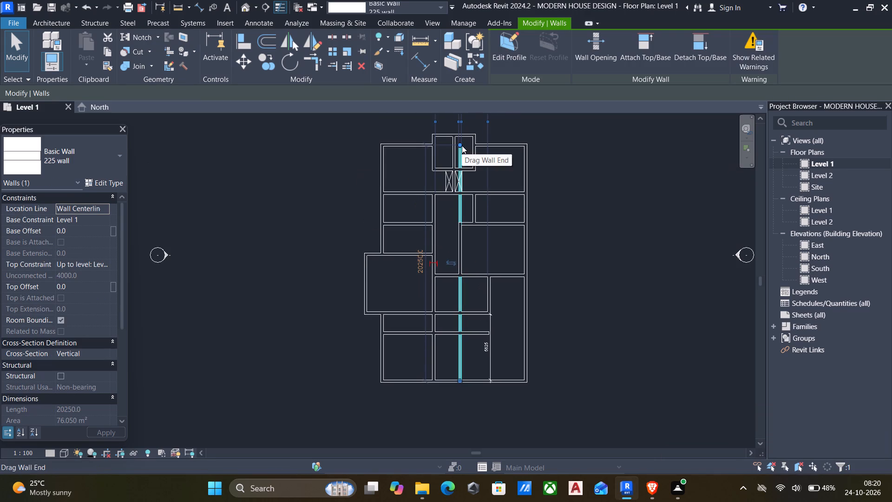
left_click_drag(459, 143, 452, 280)
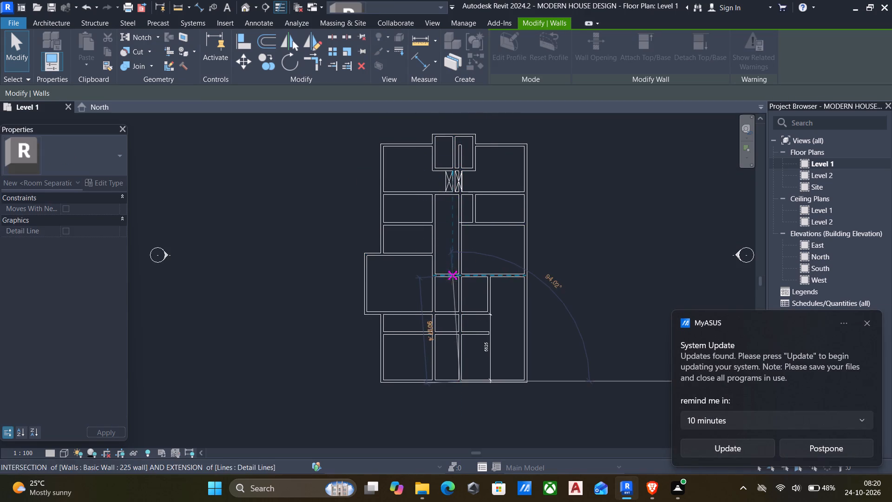
left_click_drag(452, 280, 459, 306)
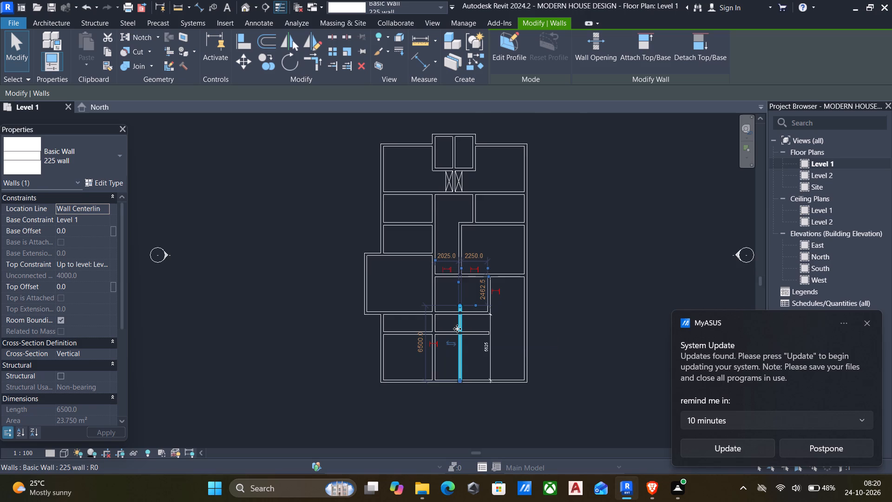
Align the shortened wall's northern end with the north face of the 4500 mm room's southern wall.
scroll(457, 329, "up", 5)
key("a")
key("l")
scroll(455, 300, "up", 5)
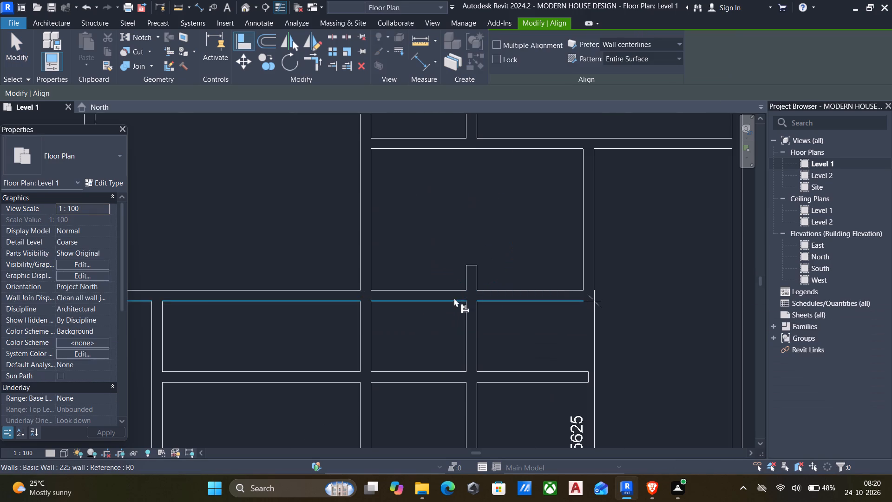
left_click(446, 288)
left_click(475, 263)
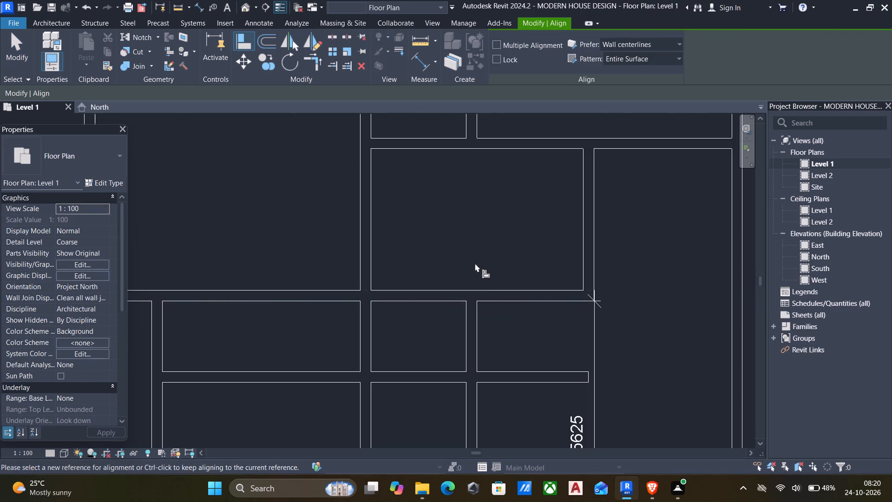
scroll(472, 281, "down", 7)
middle_click_drag(472, 284, 473, 247)
middle_click_drag(470, 287, 470, 275)
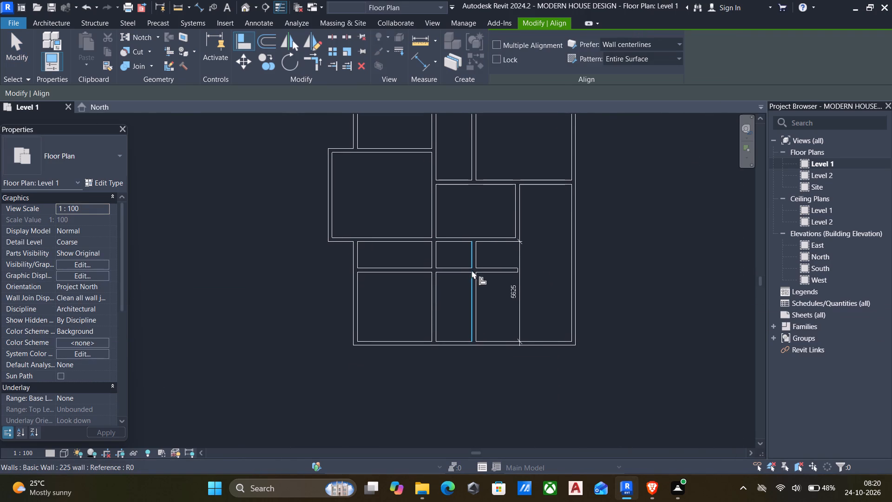
scroll(506, 236, "up", 5)
key("Escape")
key("Escape")
Extend the eastern end of the 4500 mm room's southern wall to meet the eastern outer wall.
left_click(500, 238)
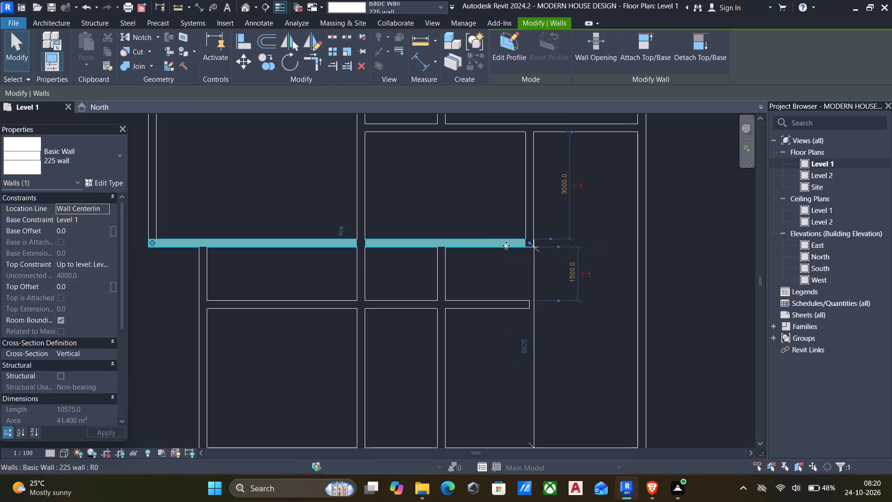
left_click_drag(528, 244, 630, 249)
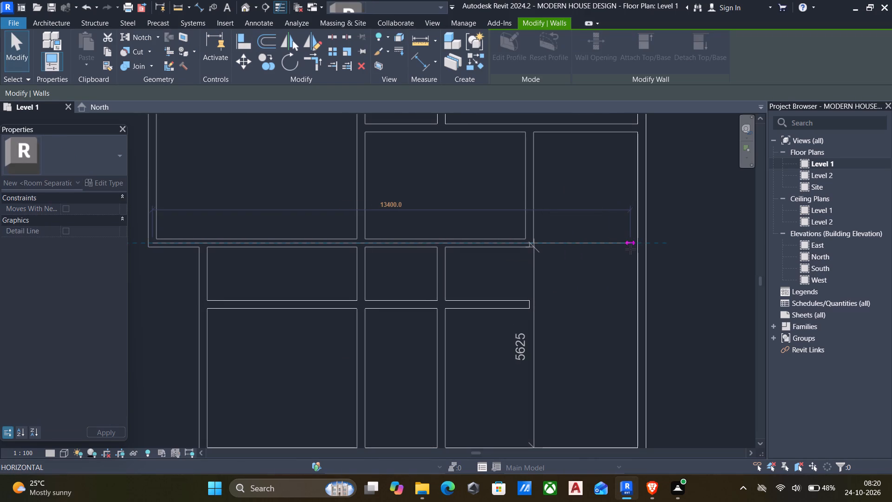
left_click_drag(630, 249, 634, 249)
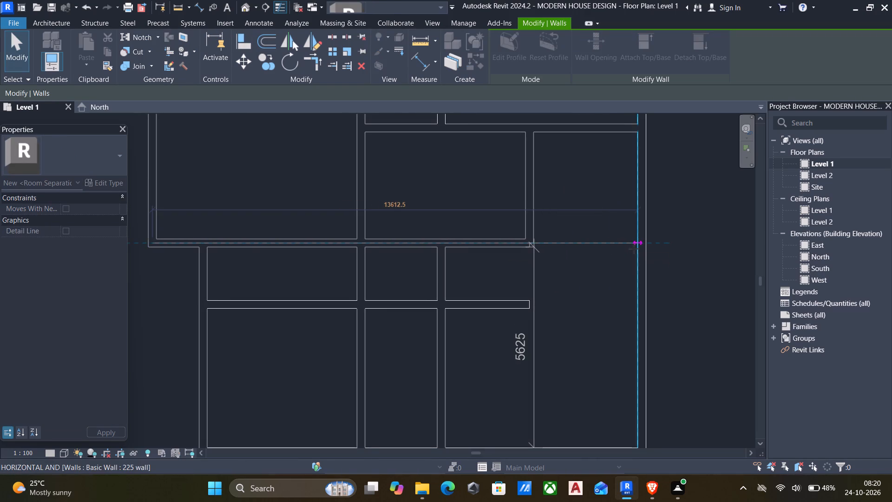
scroll(609, 300, "down", 6)
left_click_drag(599, 343, 625, 343)
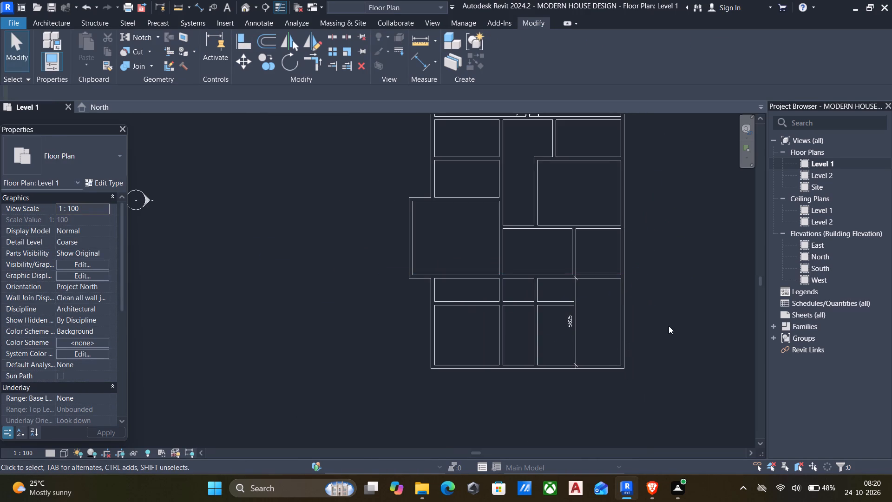
Shorten the southern east-west partition from its eastern end to the first north-south inner wall, making it 4425 mm long.
middle_click_drag(666, 326, 638, 322)
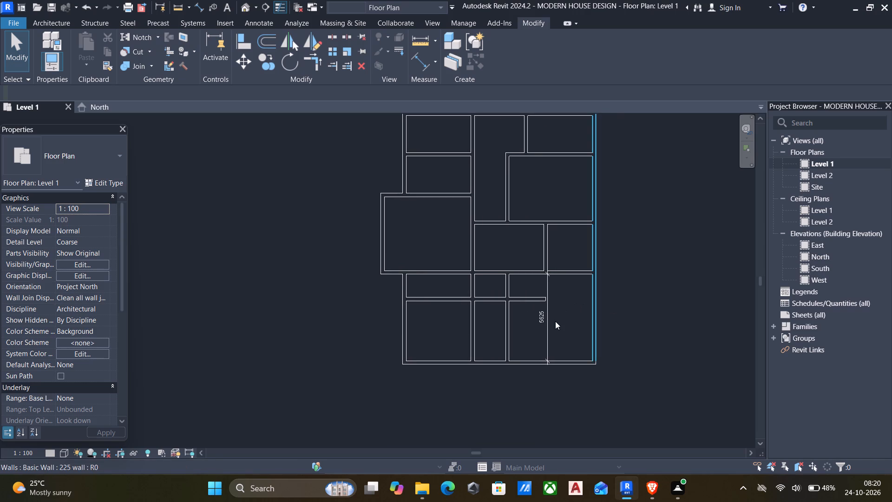
left_click(446, 294)
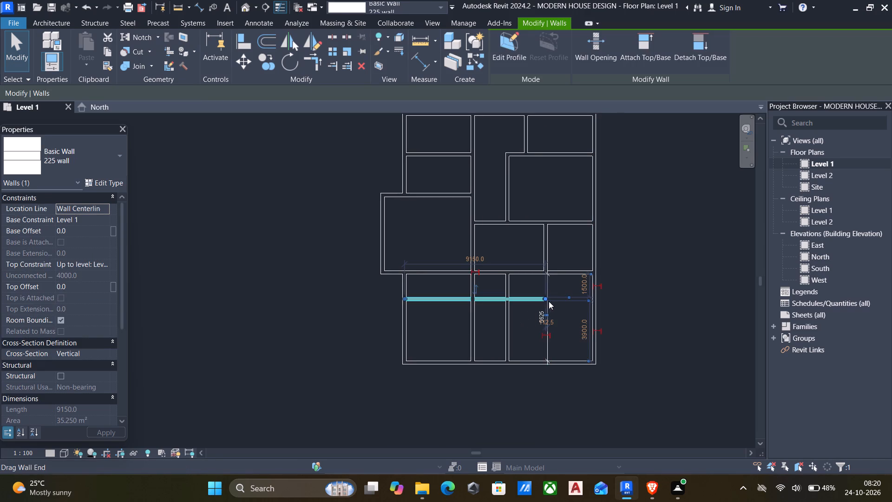
left_click_drag(544, 298, 476, 304)
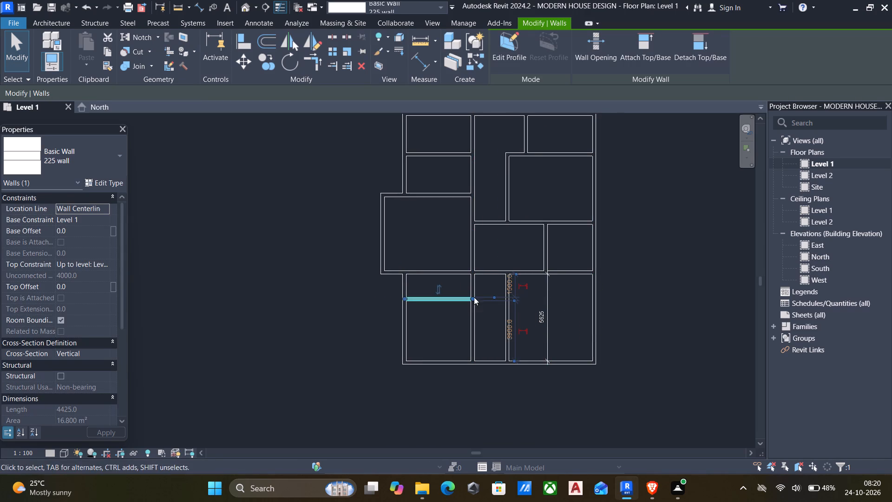
left_click(578, 334)
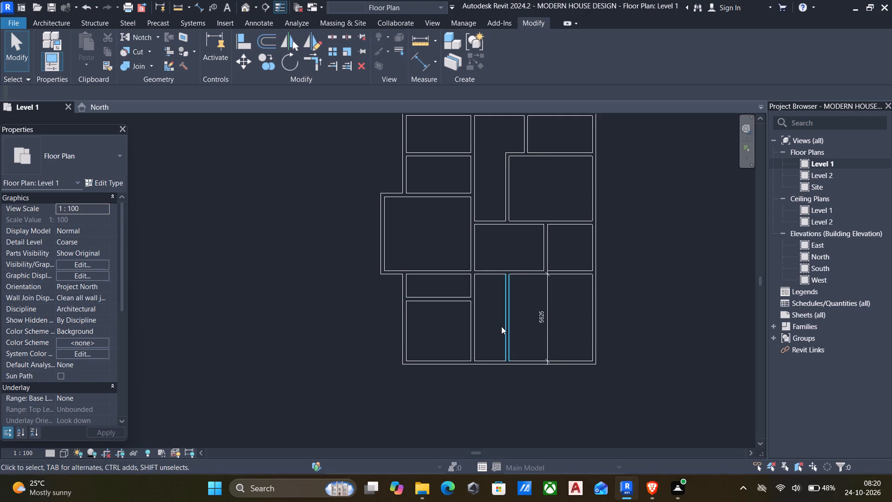
Dimension the clear width of the southeastern room between its inner wall faces, placing the dimension near the southern wall.
scroll(521, 321, "up", 3)
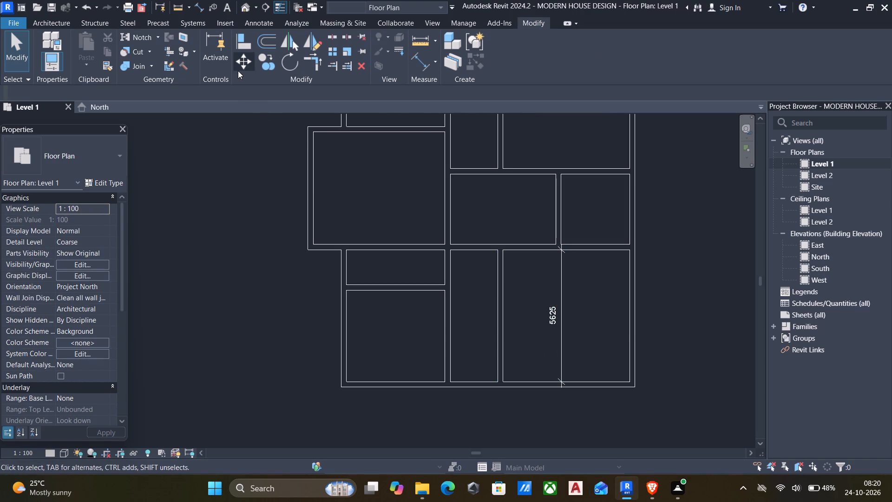
type("DI")
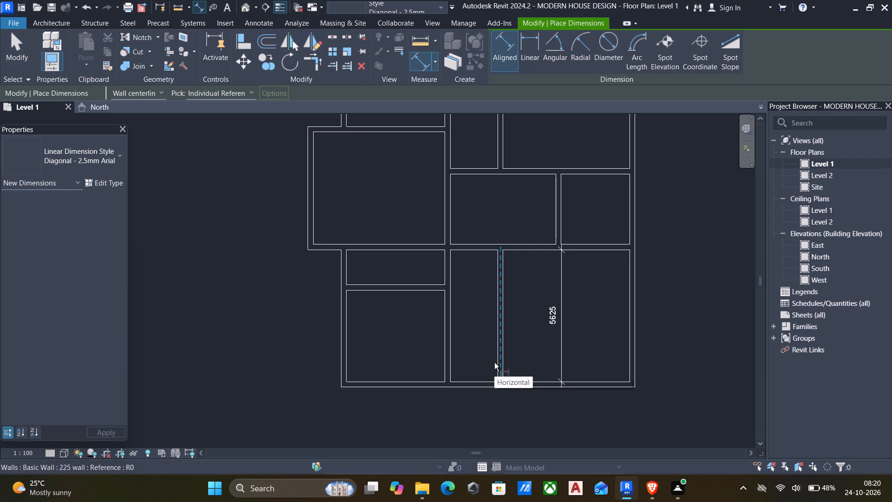
scroll(494, 363, "up", 2)
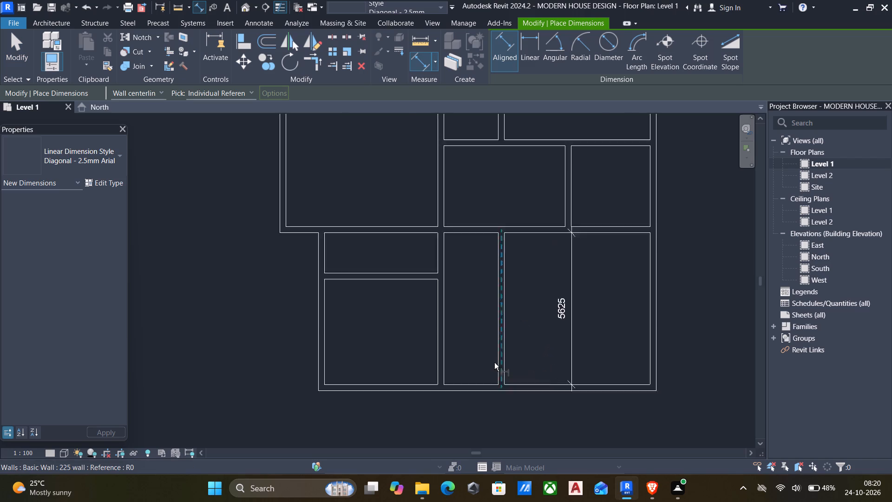
scroll(494, 363, "up", 2)
key("Tab")
key("Tab")
key("Tab")
key("Tab")
key("Tab")
key("Tab")
key("Tab")
key("Tab")
key("Tab")
key("Tab")
key("Tab")
key("Tab")
key("Tab")
key("Tab")
key("Tab")
key("Tab")
key("Tab")
key("Tab")
key("Tab")
key("Tab")
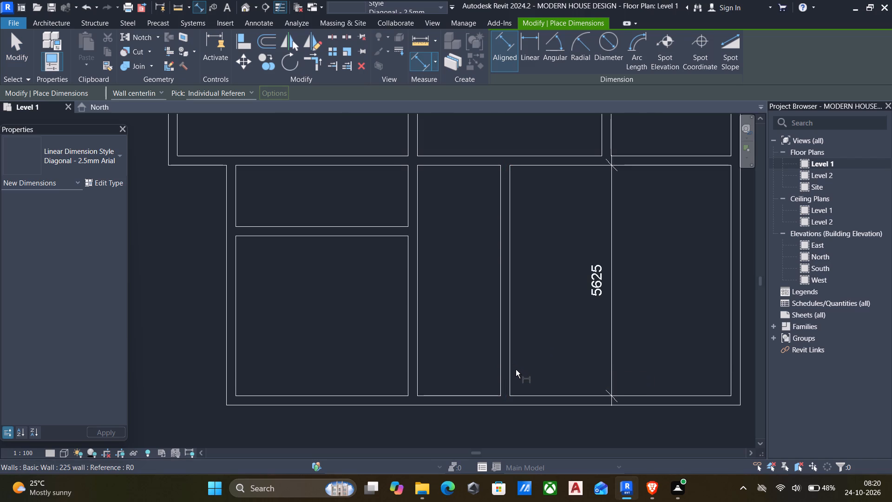
left_click(511, 374)
key("Tab")
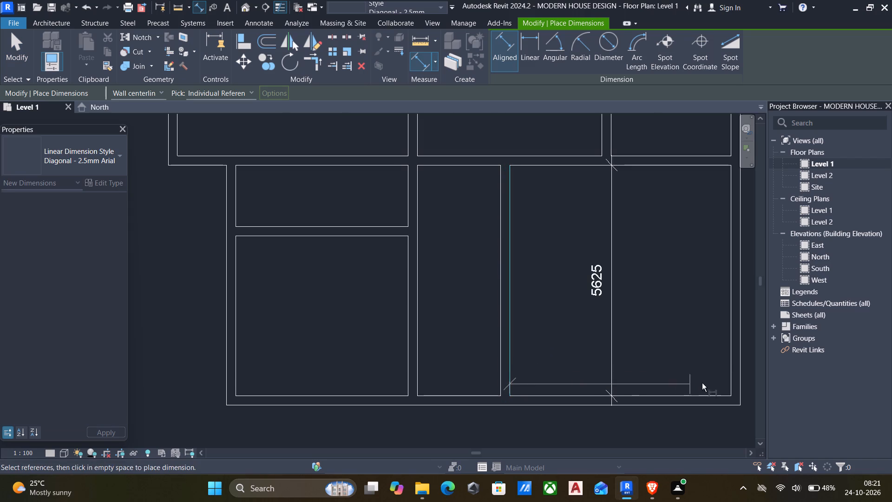
key("Tab")
key("Tab")
left_click(730, 374)
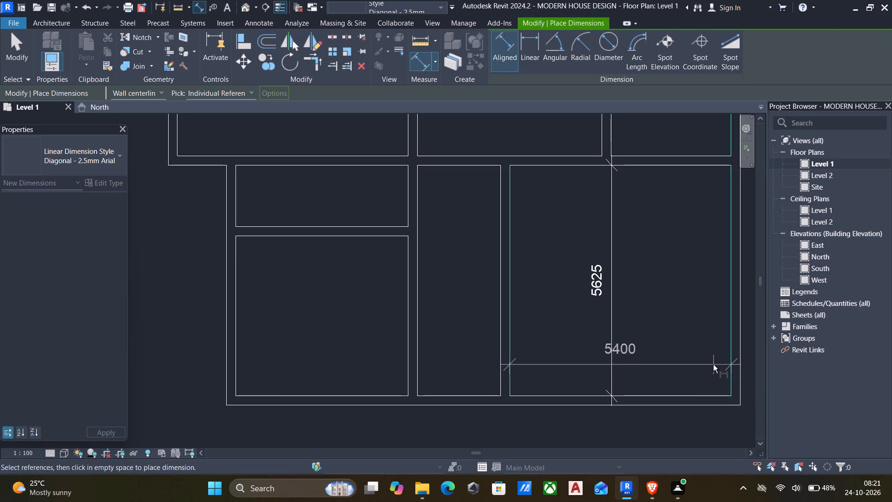
left_click(713, 364)
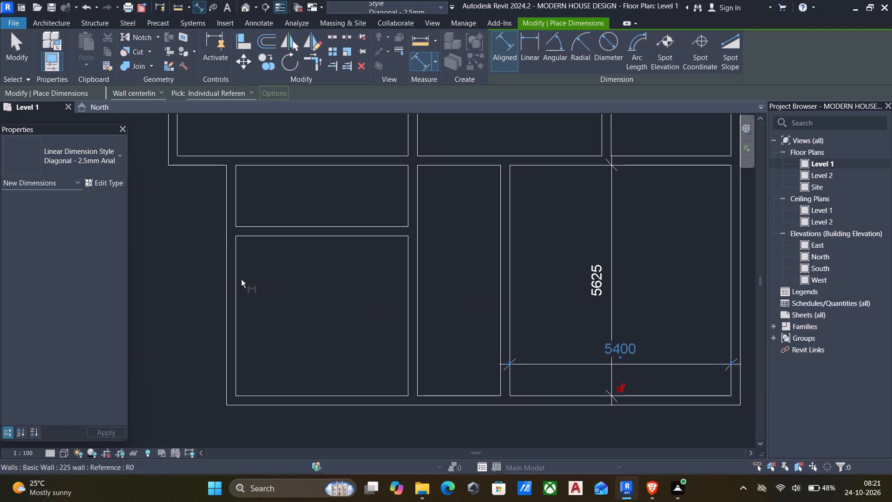
Dimension the clear east-west width of the southwestern room between its inner wall faces.
key("Tab")
key("Tab")
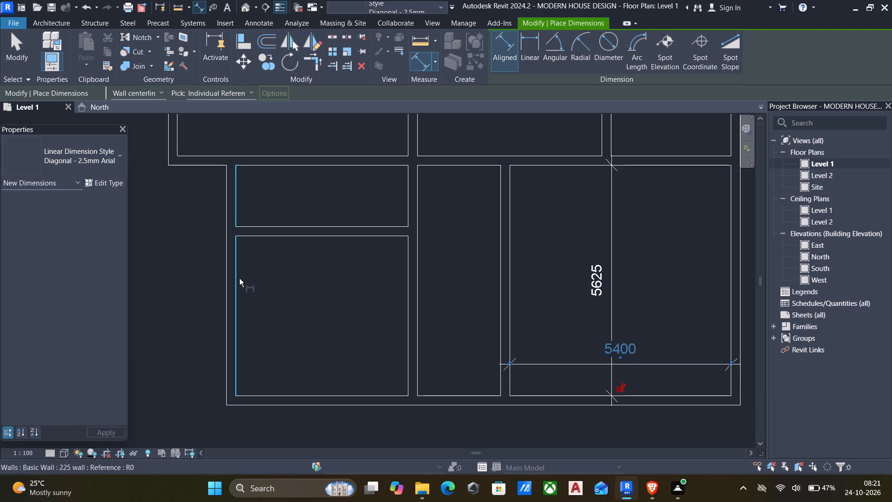
left_click(239, 278)
key("Tab")
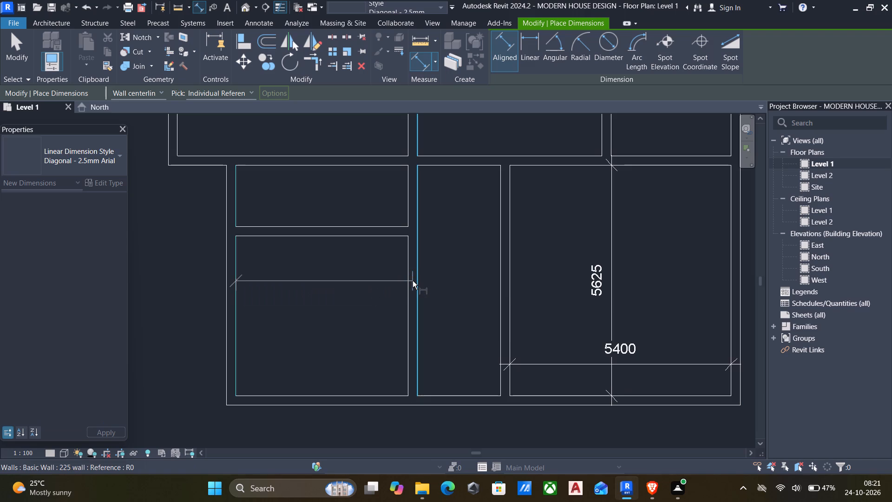
key("Tab")
left_click(411, 281)
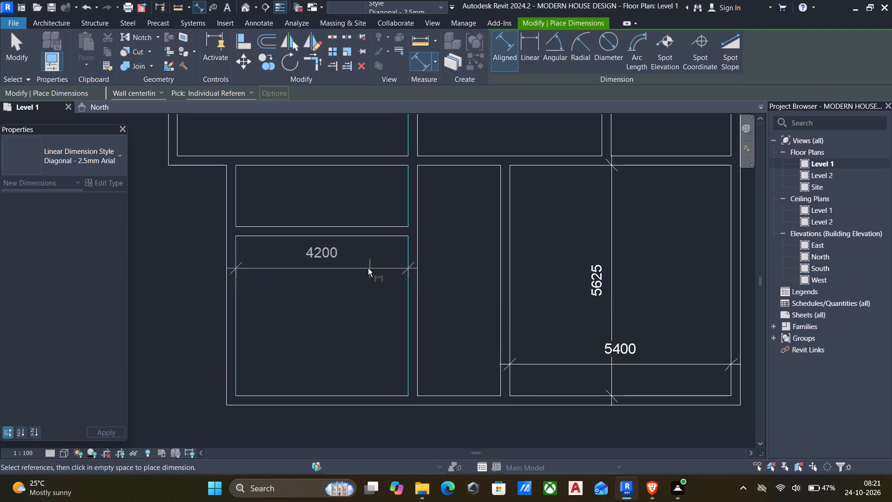
left_click(368, 268)
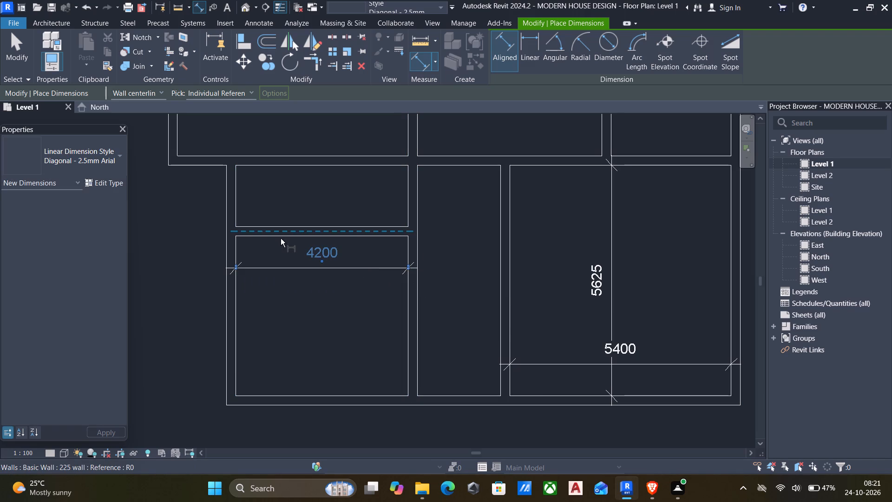
Dimension the clear north-south depth of the southwestern room between its inner wall faces.
key("Tab")
left_click(281, 238)
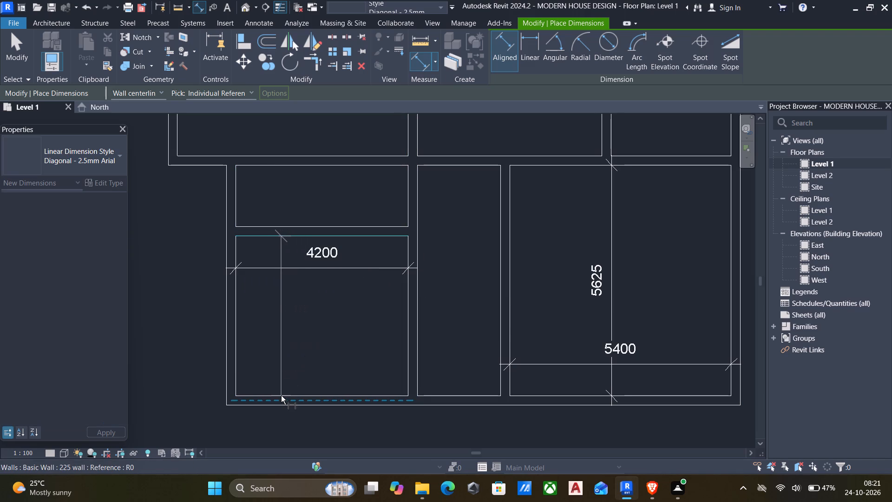
key("Tab")
left_click(281, 396)
left_click(277, 368)
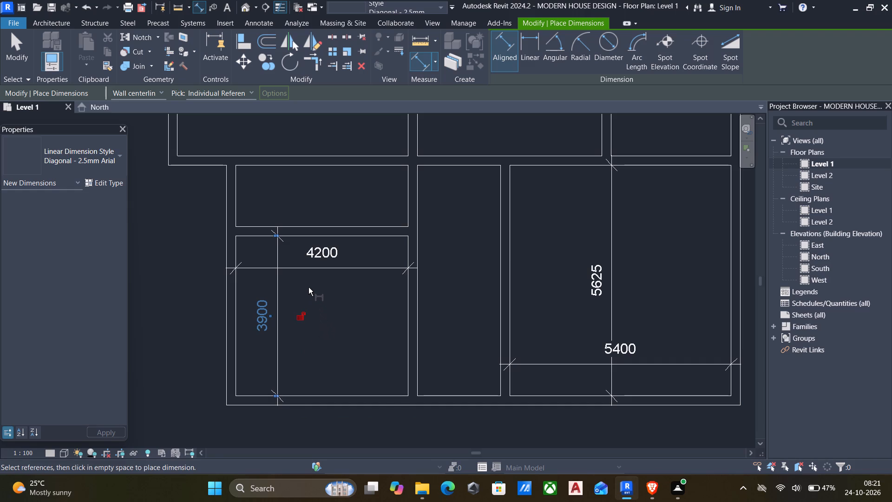
Align the southwestern rooms' western outer wall with the outer face of the projecting western room's wall.
middle_click_drag(245, 274, 341, 299)
type("AL")
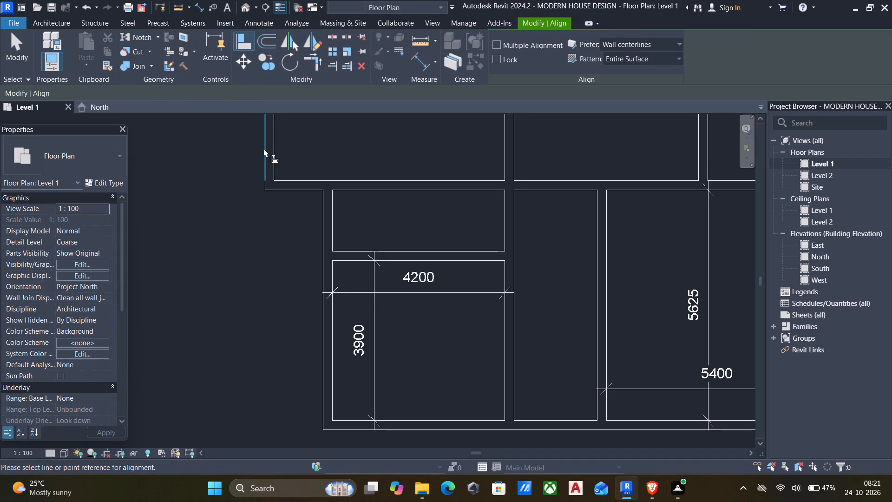
left_click(263, 148)
left_click(324, 307)
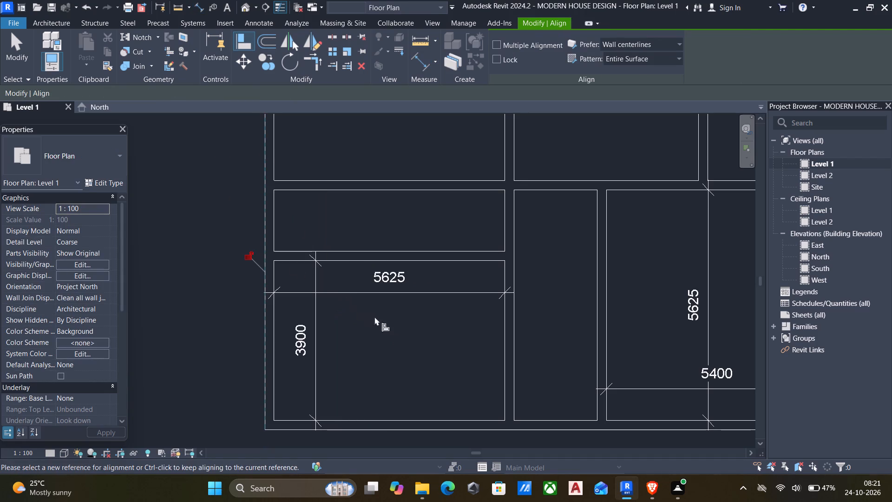
Split the southwestern rooms' eastern wall beside the narrow room, leaving a southern segment about 5213 mm long.
middle_click_drag(395, 324, 400, 375)
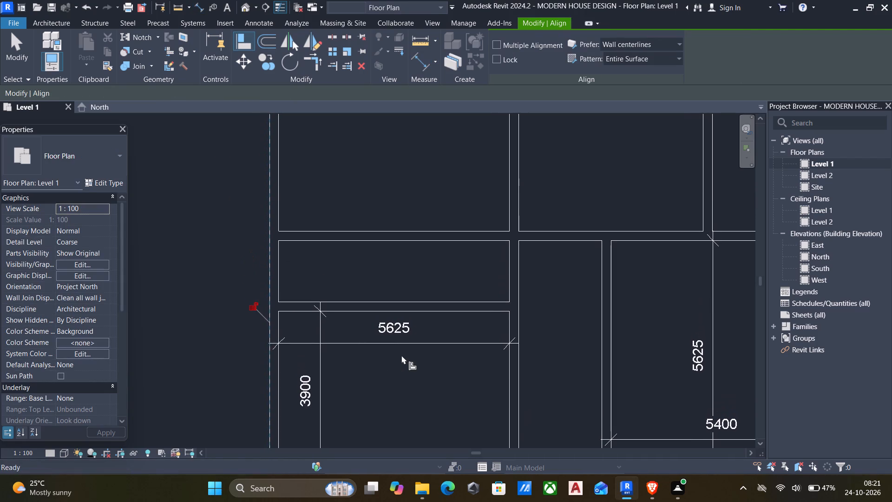
type("SL")
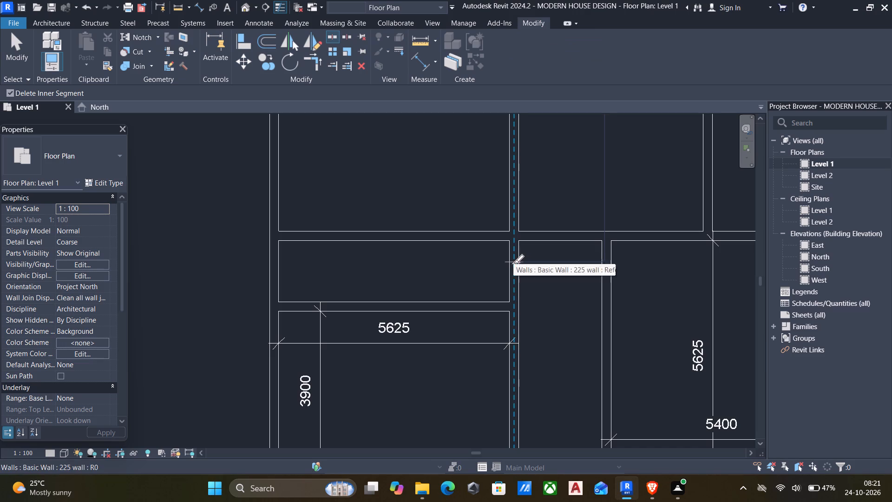
left_click(513, 263)
key("Escape")
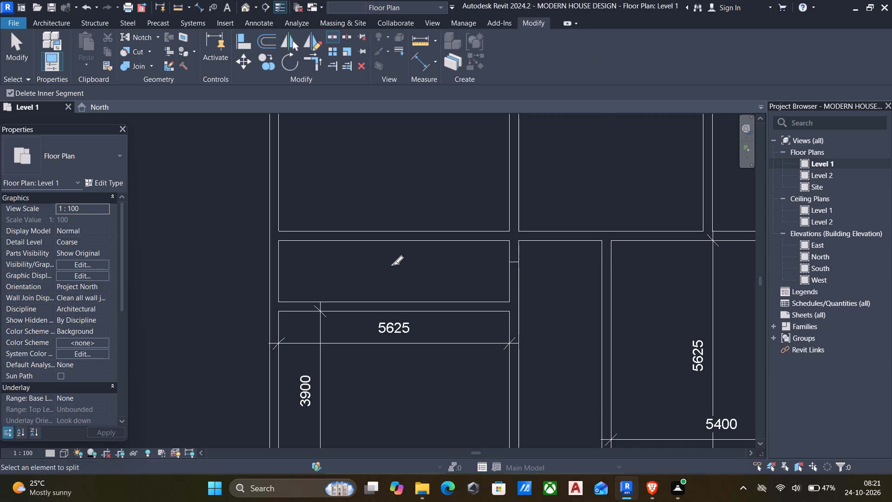
key("Escape")
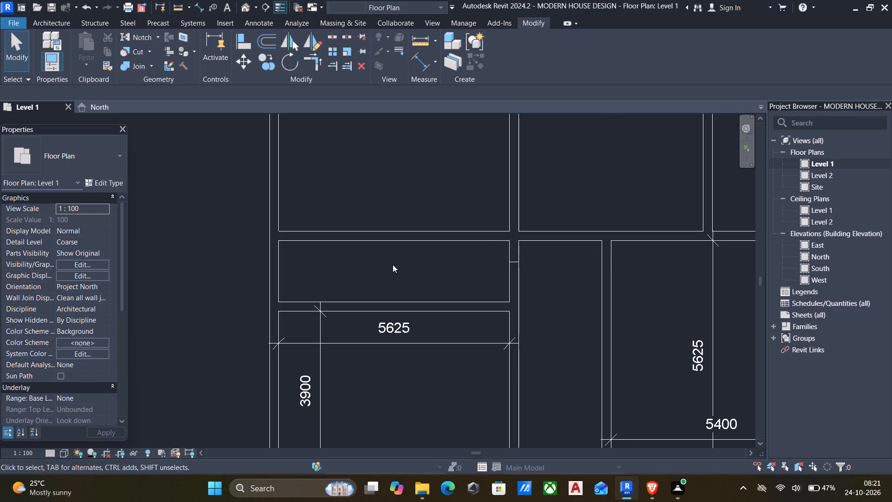
Shorten the split wall's southern segment from its northern end to 4400 mm, opening a gap beside the narrow room.
middle_click_drag(392, 264, 408, 207)
scroll(403, 233, "down", 1)
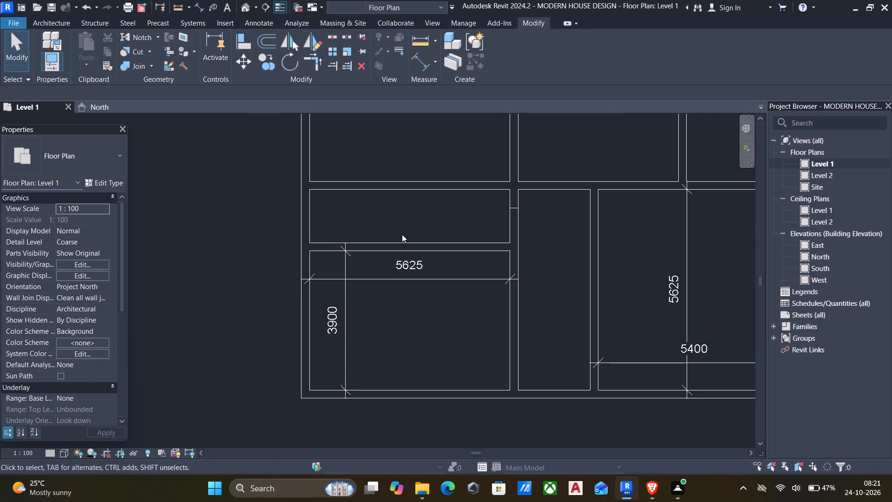
left_click(514, 306)
left_click(463, 248)
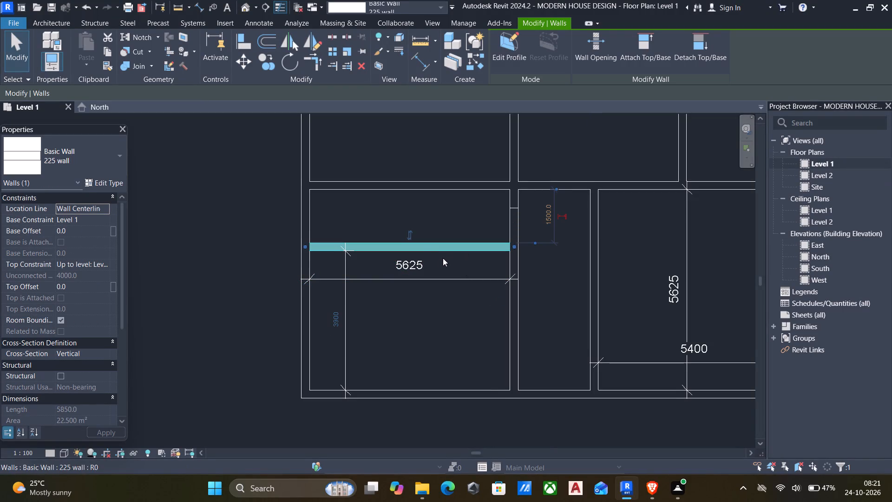
left_click(508, 312)
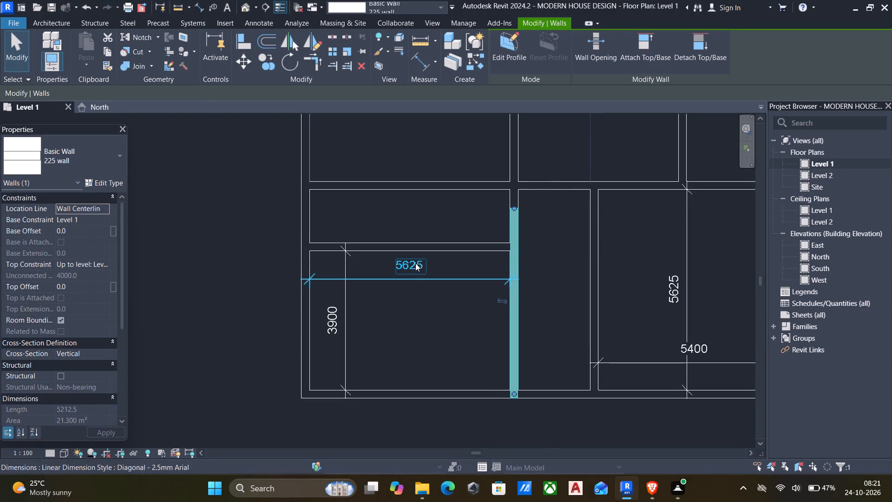
left_click(415, 261)
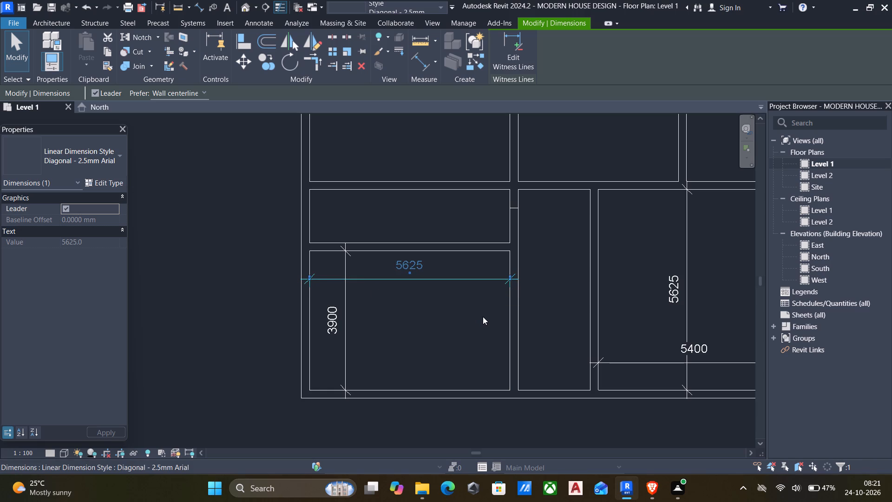
left_click(516, 320)
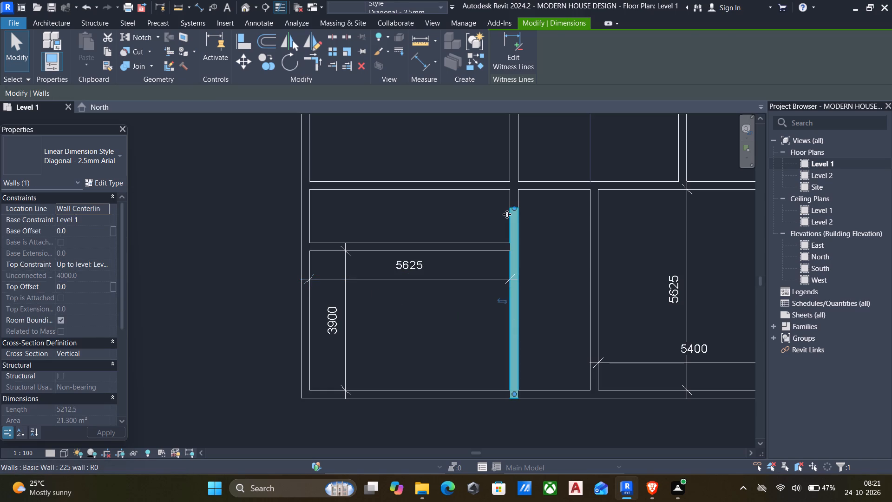
left_click_drag(513, 207, 512, 238)
Inspect the walls and width dimension around the southwestern room for a dimension that can be edited.
left_click(416, 265)
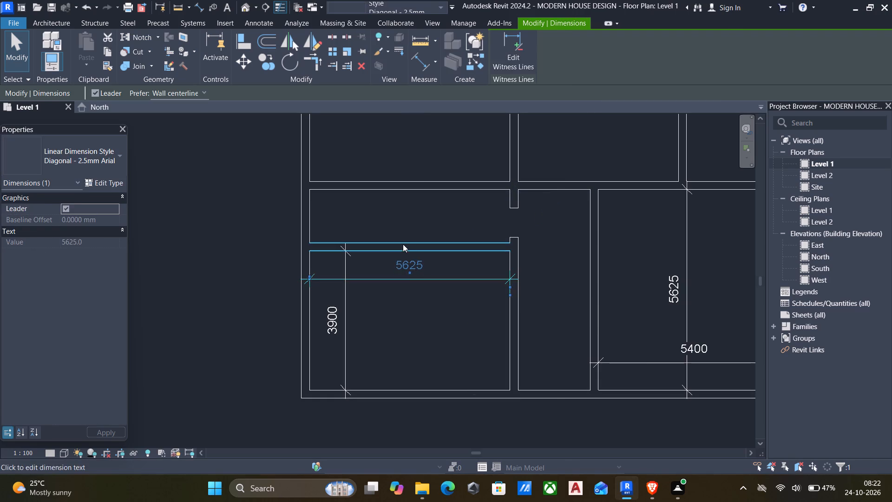
left_click(403, 244)
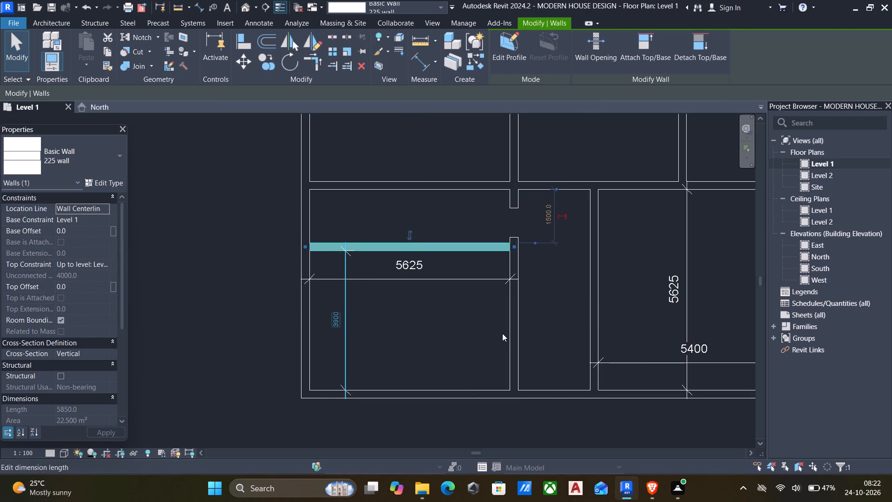
left_click(504, 333)
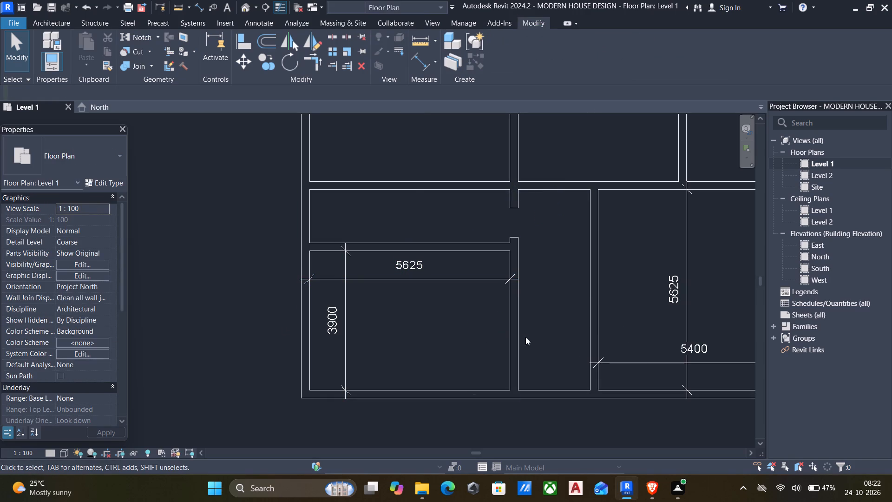
left_click(513, 338)
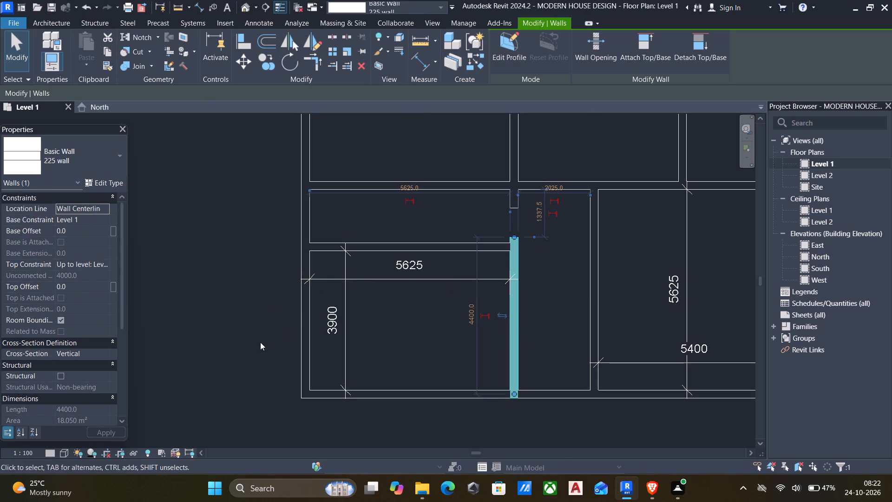
left_click(301, 318)
left_click(391, 389)
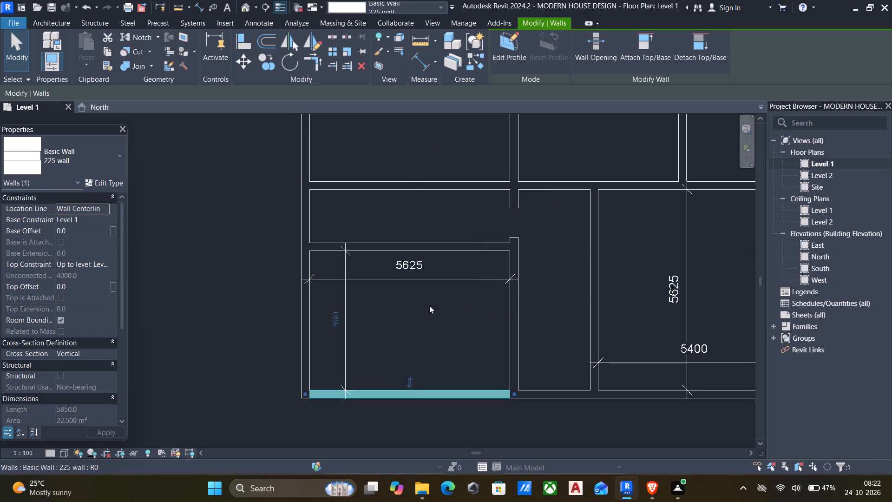
left_click(420, 251)
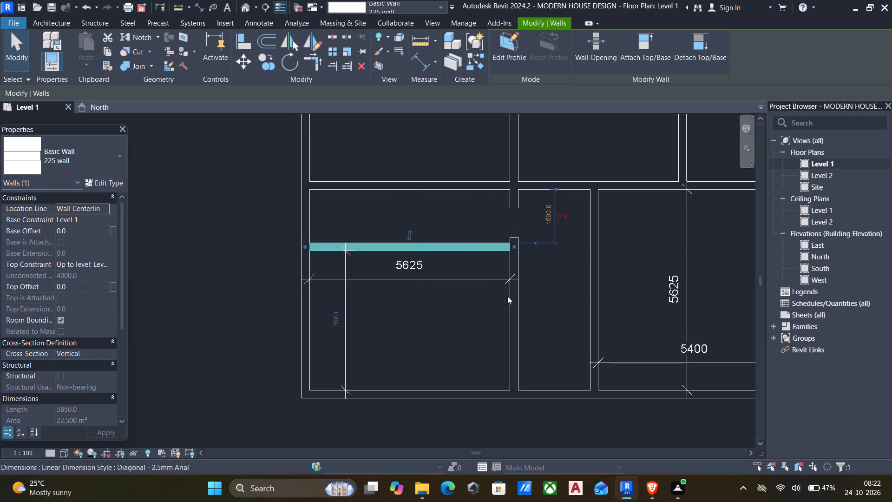
left_click(510, 301)
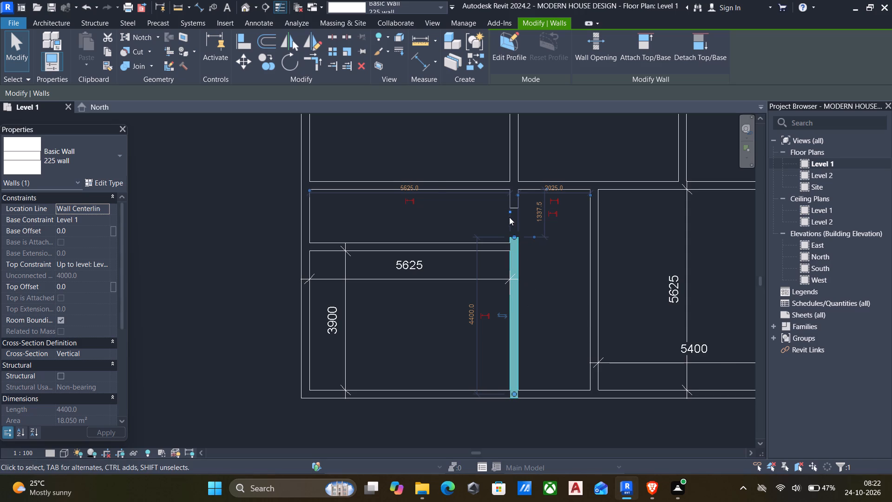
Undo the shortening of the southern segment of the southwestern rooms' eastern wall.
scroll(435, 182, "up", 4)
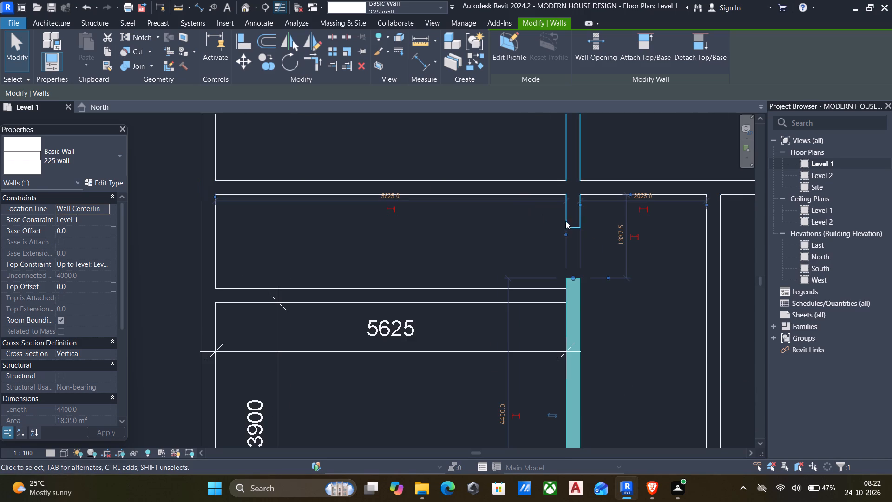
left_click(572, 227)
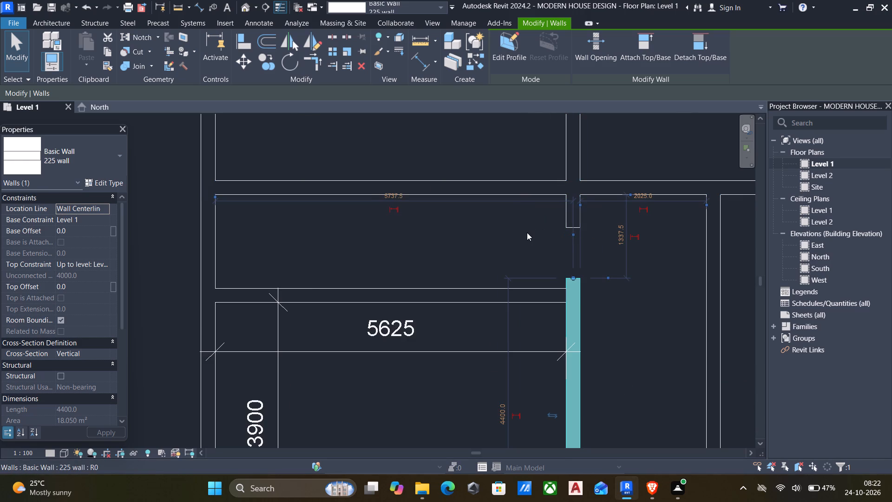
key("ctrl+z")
Pull the southern end of the split wall's northern segment back to the horizontal wall north of the southwestern rooms.
left_click(511, 198)
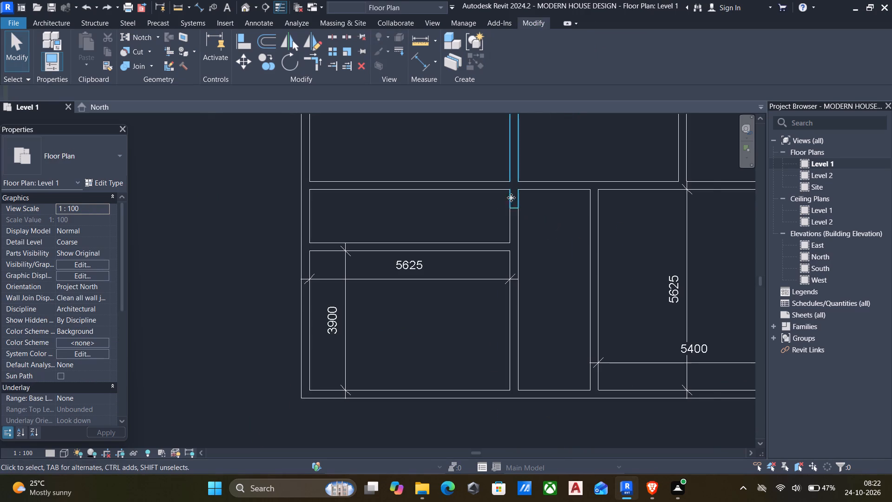
scroll(513, 204, "up", 5)
left_click_drag(514, 209, 517, 151)
middle_click_drag(499, 186, 498, 238)
scroll(509, 204, "up", 4)
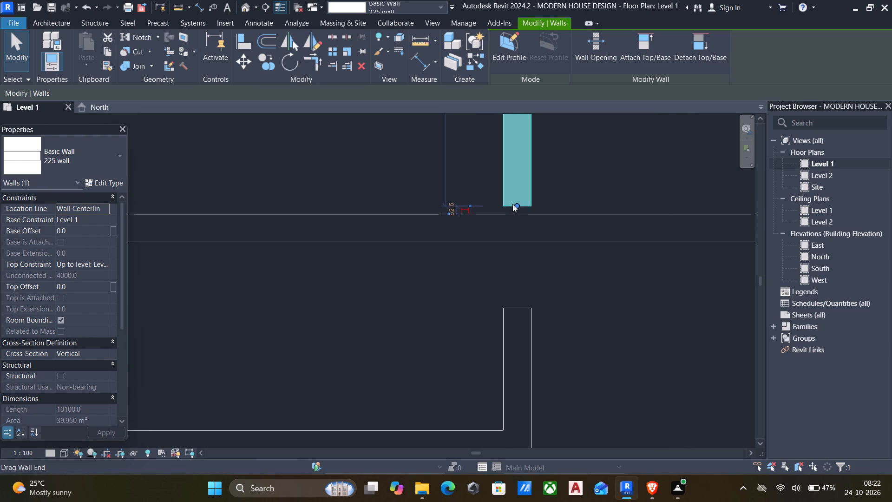
left_click_drag(513, 204, 514, 222)
scroll(501, 281, "down", 3)
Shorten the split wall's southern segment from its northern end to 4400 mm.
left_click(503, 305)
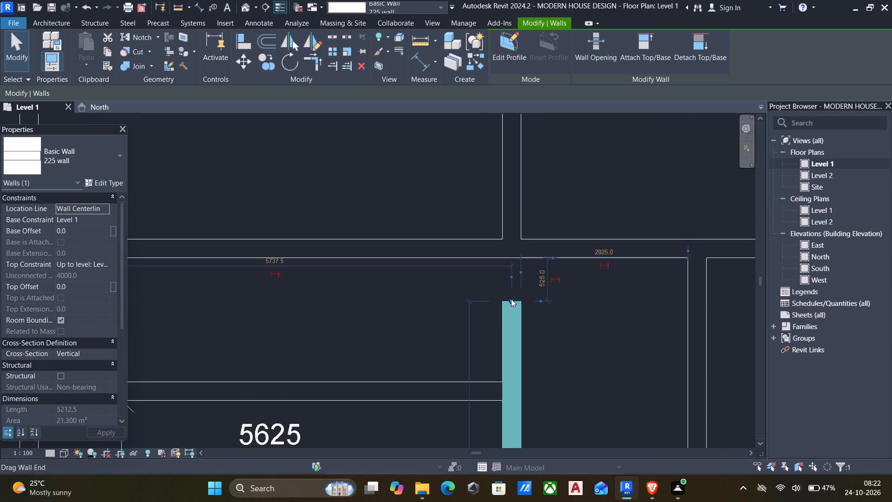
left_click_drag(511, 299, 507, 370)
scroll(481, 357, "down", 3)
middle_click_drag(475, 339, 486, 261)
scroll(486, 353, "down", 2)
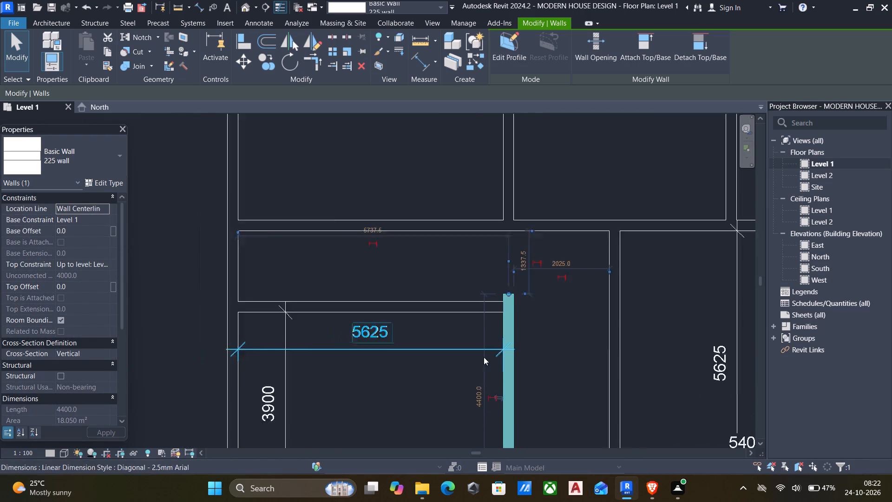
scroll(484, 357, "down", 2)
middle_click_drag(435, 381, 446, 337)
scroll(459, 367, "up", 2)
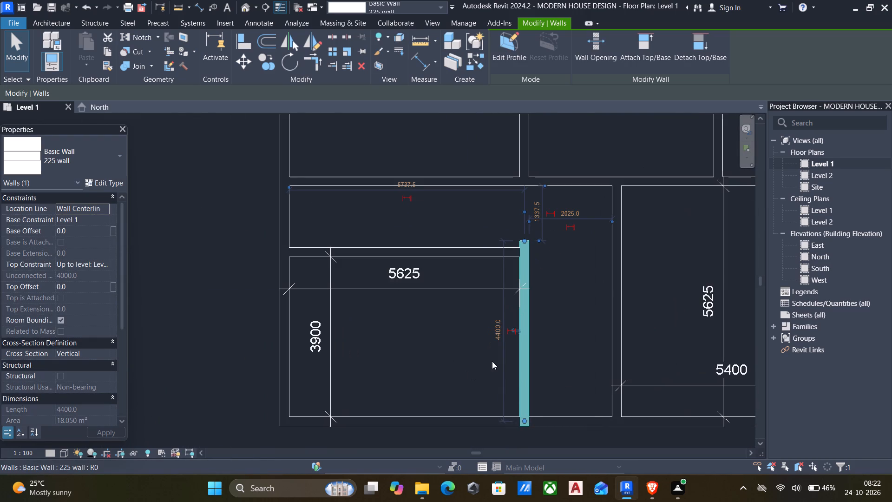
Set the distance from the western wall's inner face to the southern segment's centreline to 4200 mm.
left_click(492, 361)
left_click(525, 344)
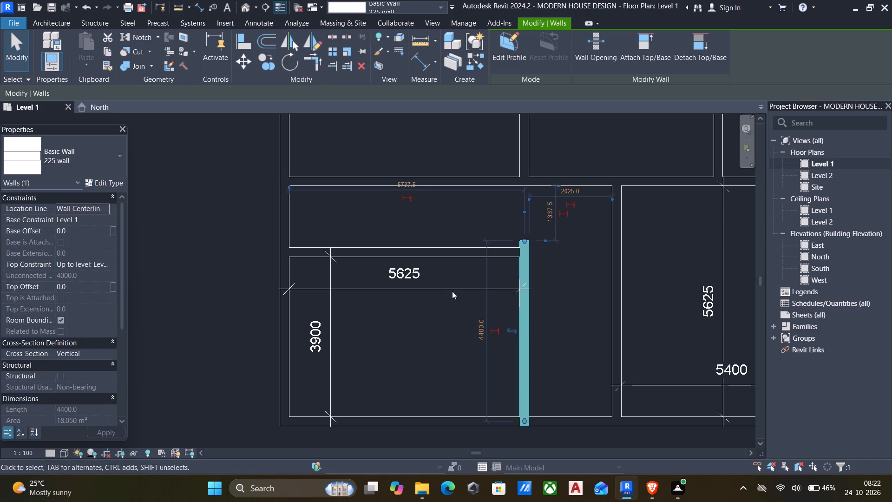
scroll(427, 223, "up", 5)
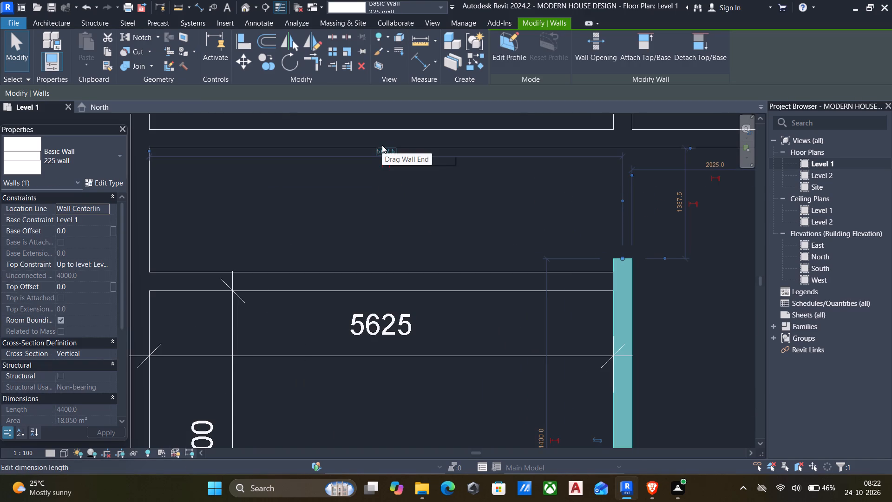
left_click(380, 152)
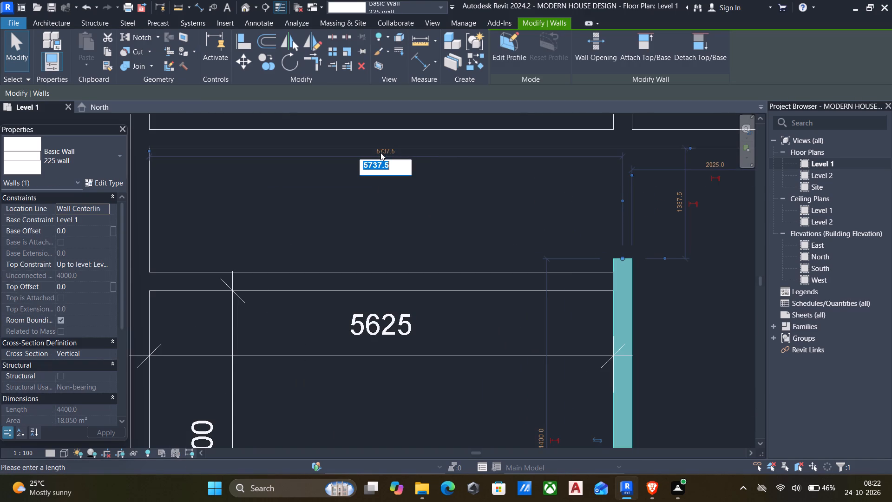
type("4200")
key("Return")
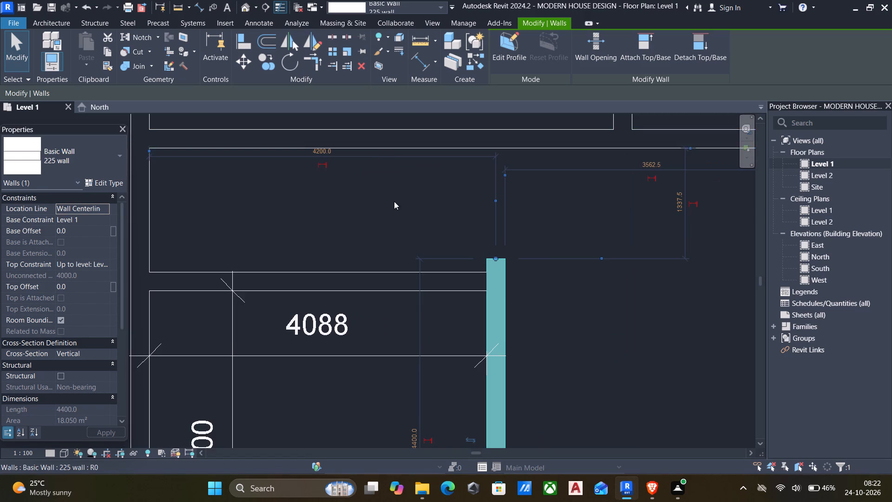
Reference the southern segment's temporary width dimension to its western face and set the southwestern room's clear width to 4200 mm.
scroll(394, 215, "down", 5)
scroll(358, 184, "up", 4)
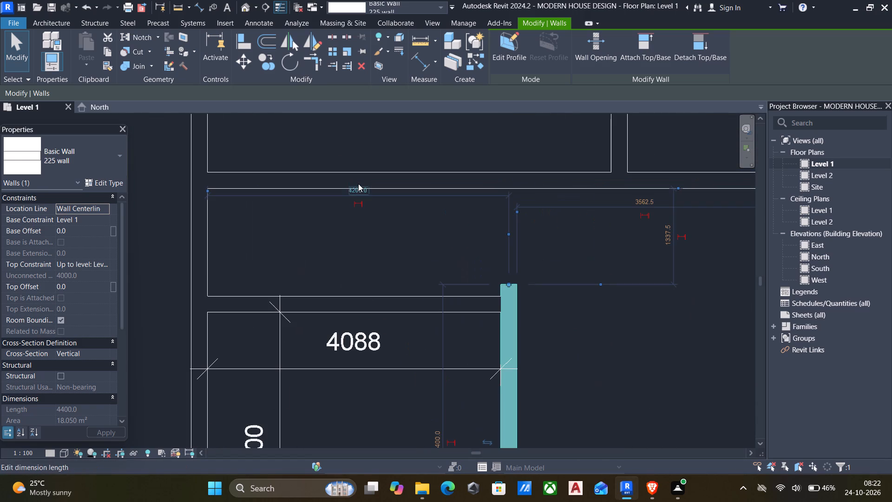
scroll(484, 264, "up", 3)
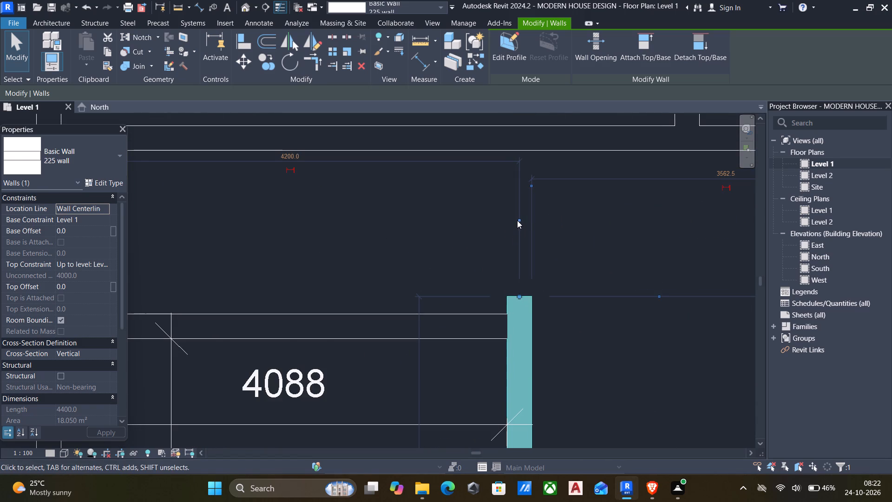
left_click_drag(518, 220, 506, 306)
key("Tab")
left_click_drag(517, 218, 510, 304)
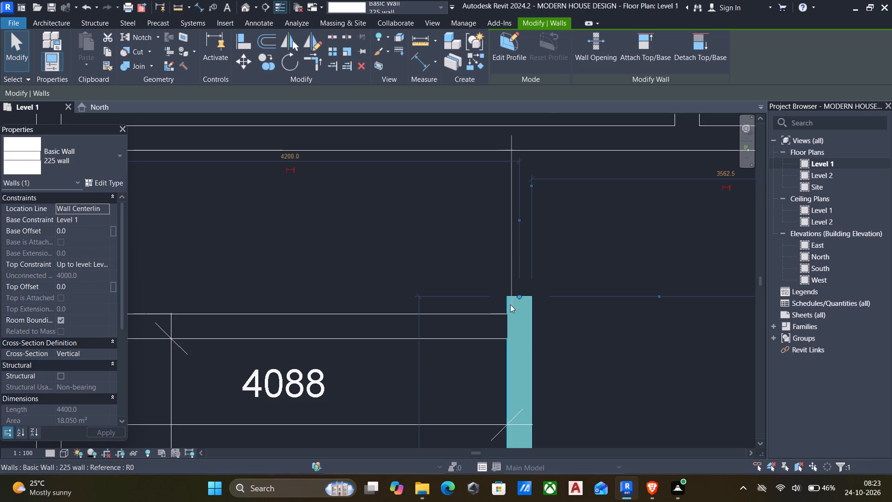
left_click_drag(510, 304, 506, 300)
scroll(507, 300, "up", 6)
scroll(506, 291, "down", 4)
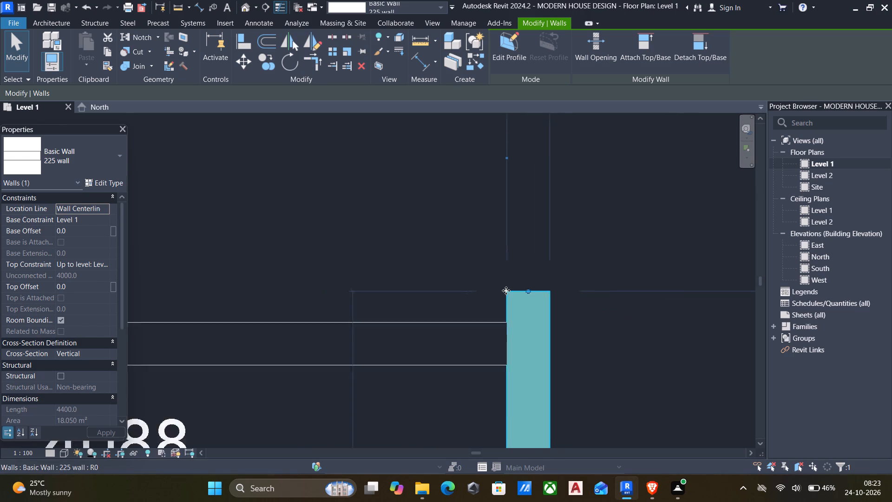
scroll(506, 291, "down", 3)
scroll(485, 274, "up", 1)
scroll(440, 247, "down", 4)
scroll(357, 193, "up", 5)
left_click(334, 191)
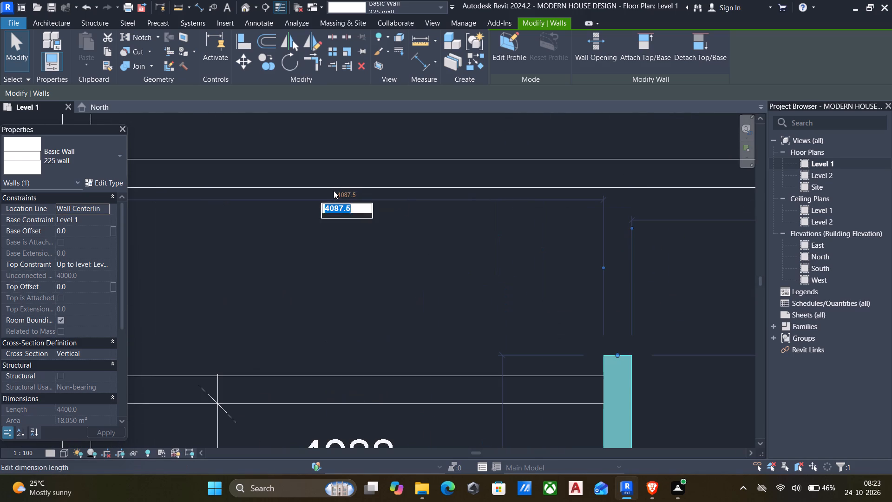
type("4200")
key("Return")
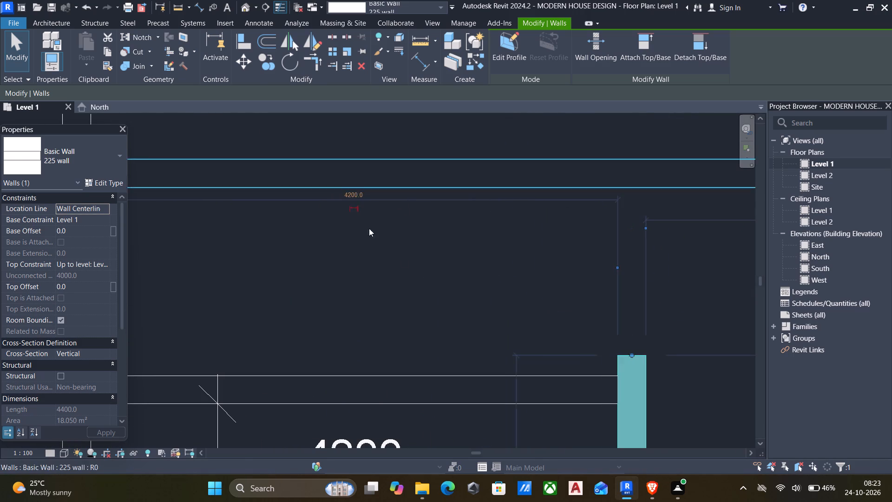
scroll(406, 262, "down", 6)
middle_click_drag(414, 291, 446, 243)
left_click(455, 258)
Add an aligned dimension across the clear width of the room east of the moved wall, between its facing wall faces.
middle_click_drag(625, 343, 630, 297)
scroll(629, 310, "up", 1)
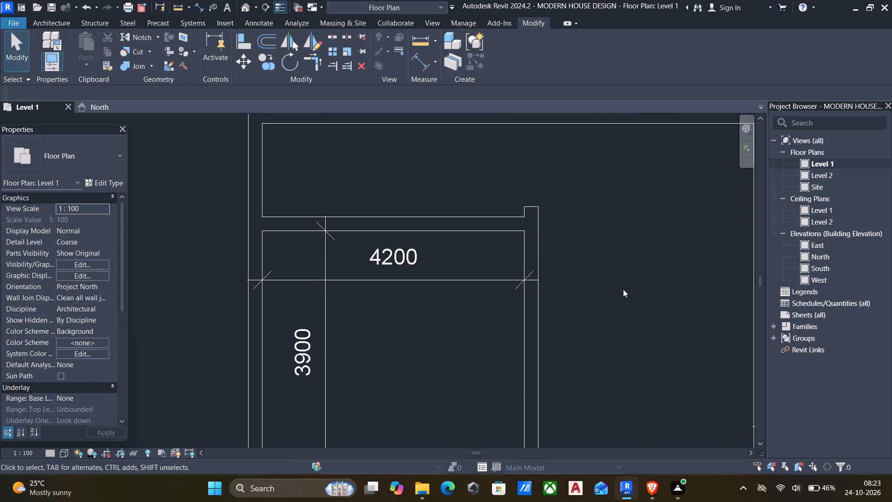
middle_click_drag(609, 305, 523, 262)
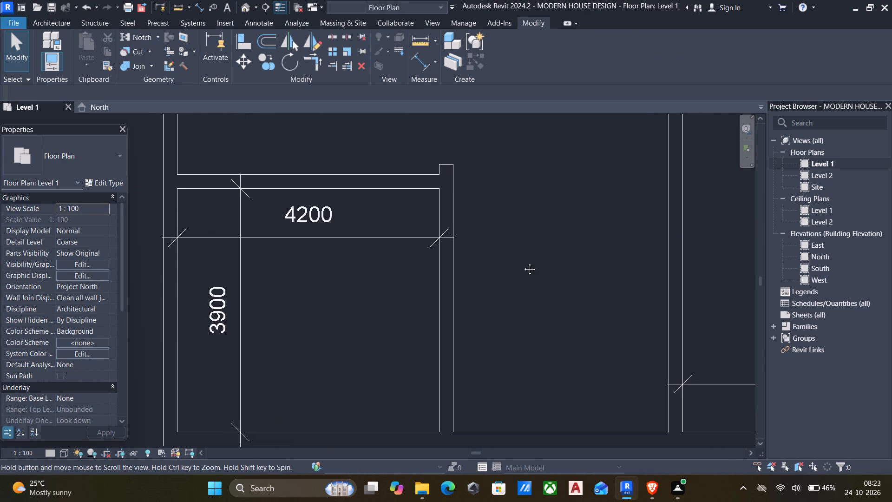
middle_click_drag(523, 262, 521, 261)
scroll(513, 261, "down", 3)
type("DI")
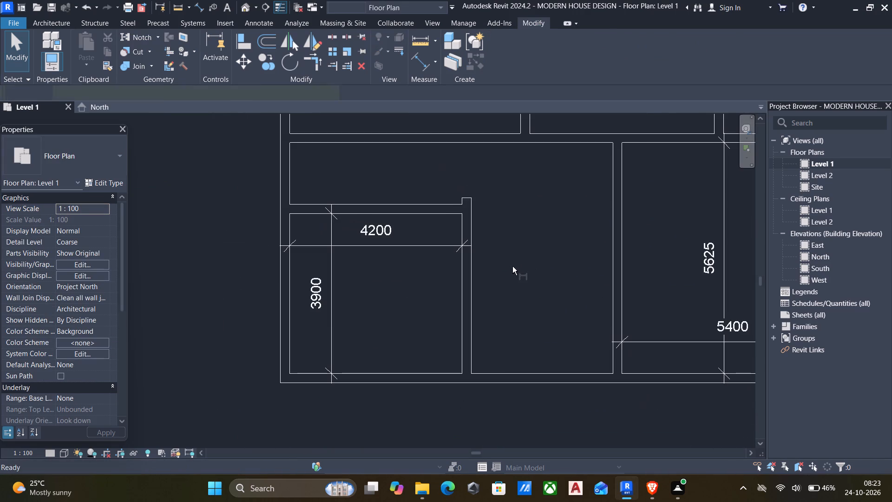
key("Tab")
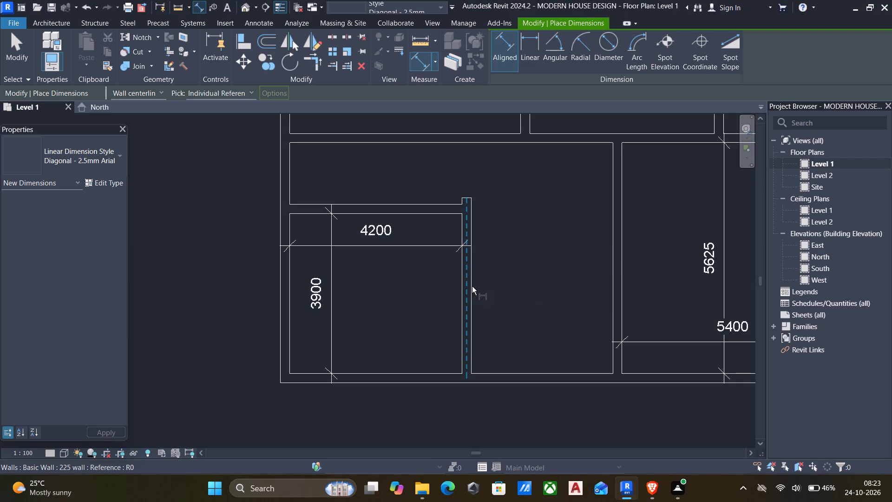
left_click(472, 286)
key("Tab")
left_click(613, 274)
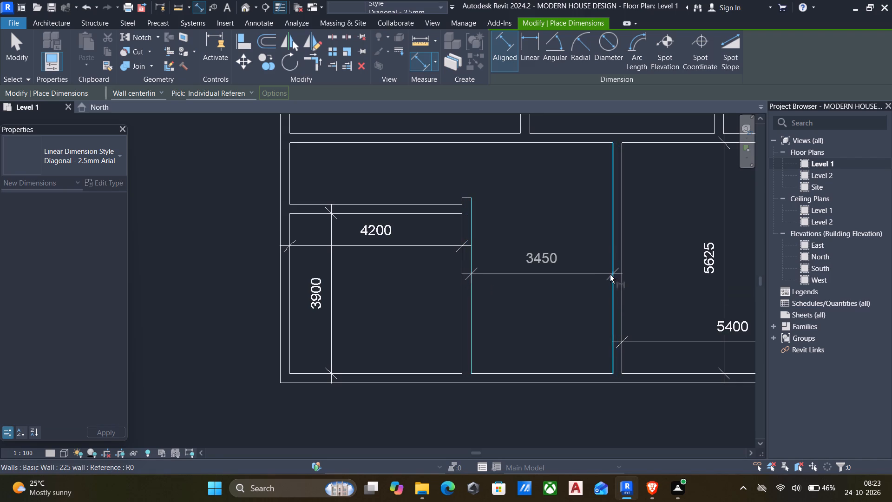
left_click(603, 278)
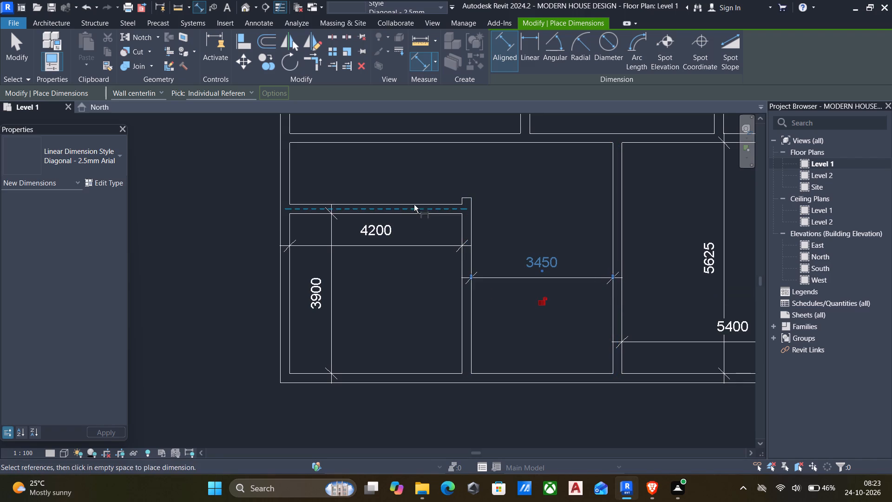
middle_click_drag(426, 194, 422, 264)
key("Escape")
key("Escape")
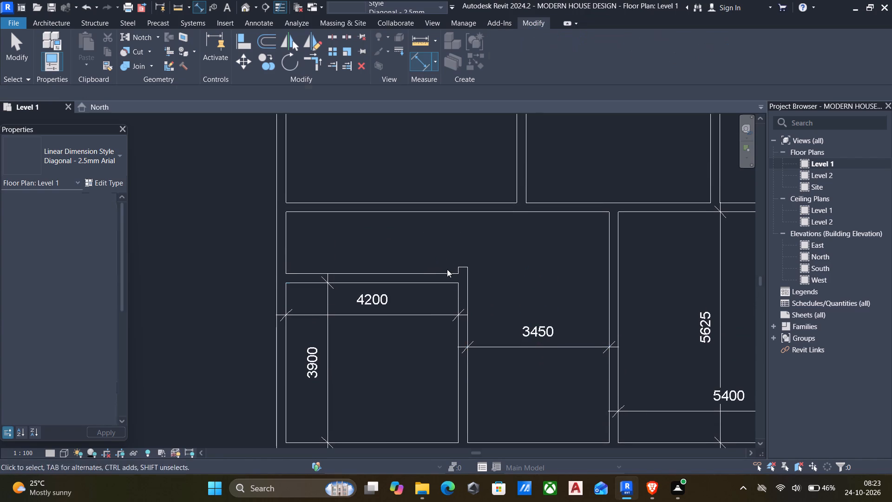
Extend the moved wall's northern end to join the horizontal wall north of the southwestern rooms.
left_click(458, 281)
key("Escape")
left_click(465, 297)
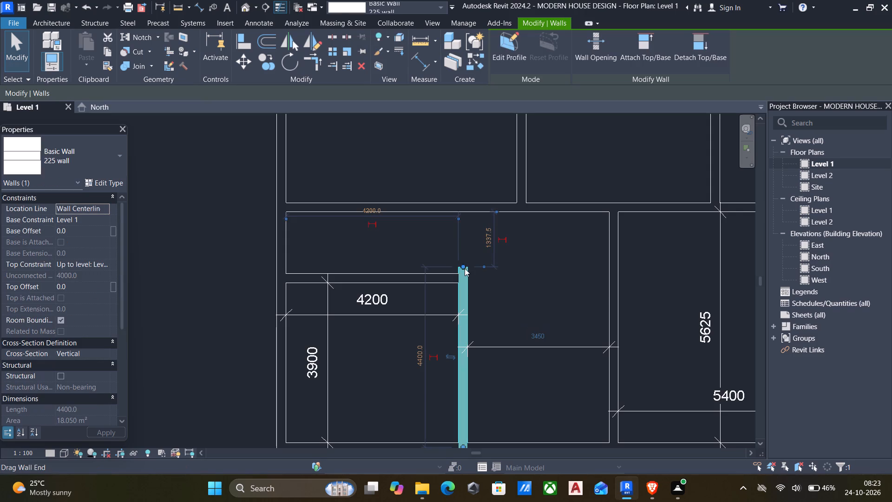
left_click_drag(463, 266, 467, 218)
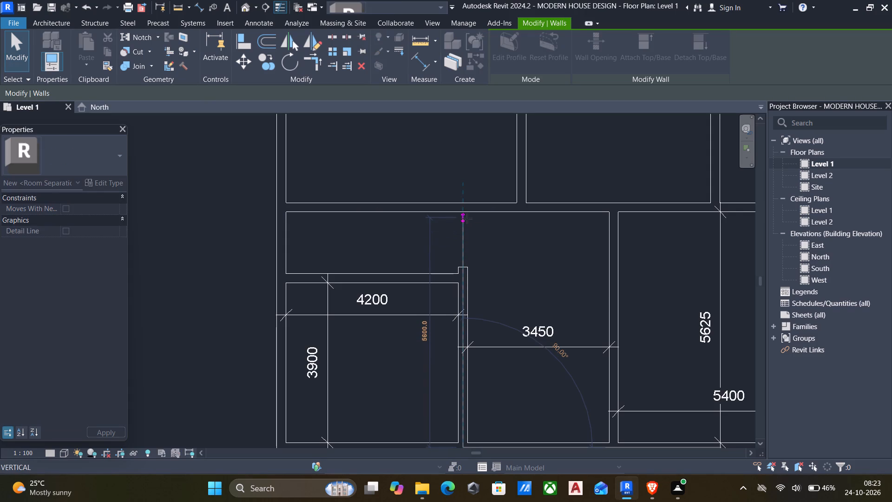
left_click_drag(467, 218, 466, 217)
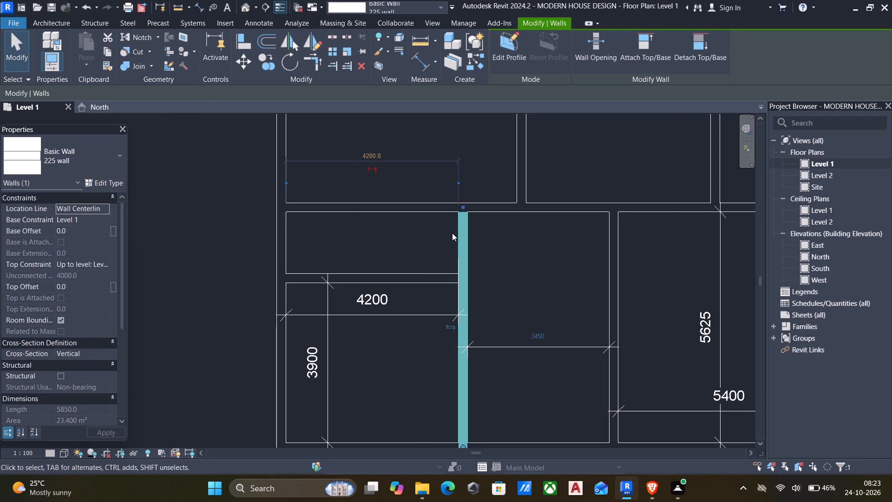
key("Escape")
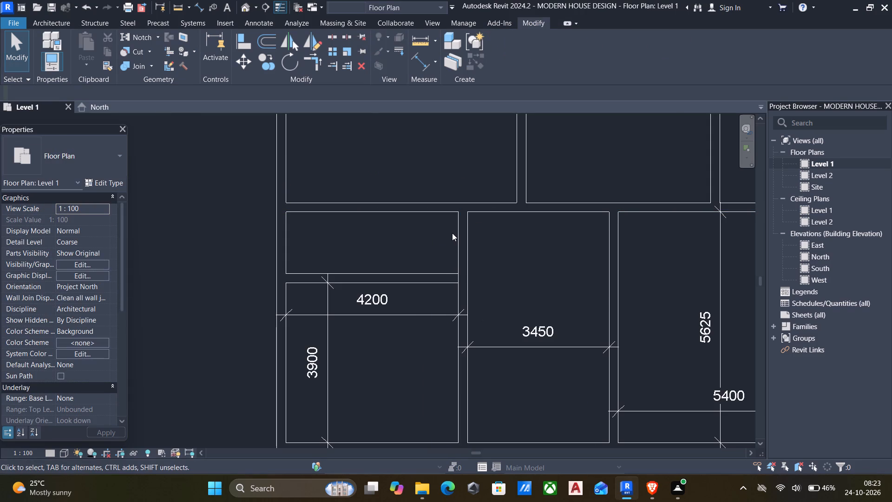
Offset a copy of the moved wall 1200 mm to the east.
left_click(268, 42)
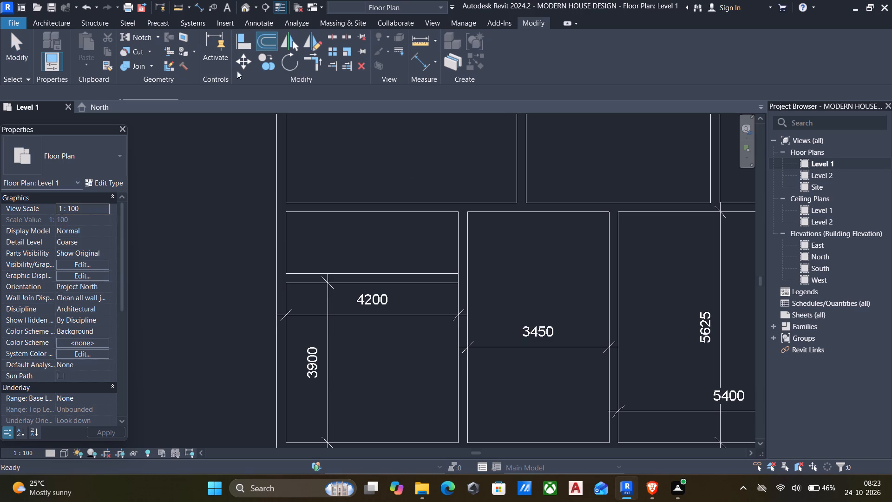
left_click_drag(171, 86, 124, 103)
left_click_drag(161, 90, 32, 93)
type("1200")
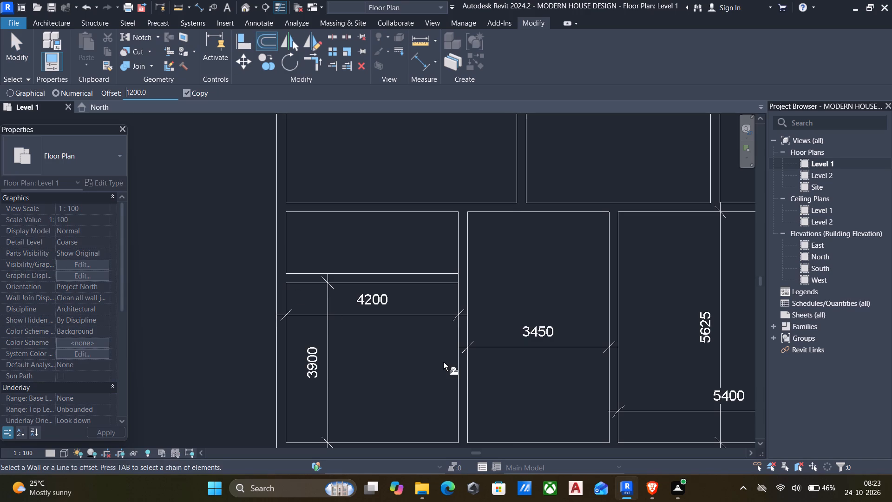
left_click(469, 357)
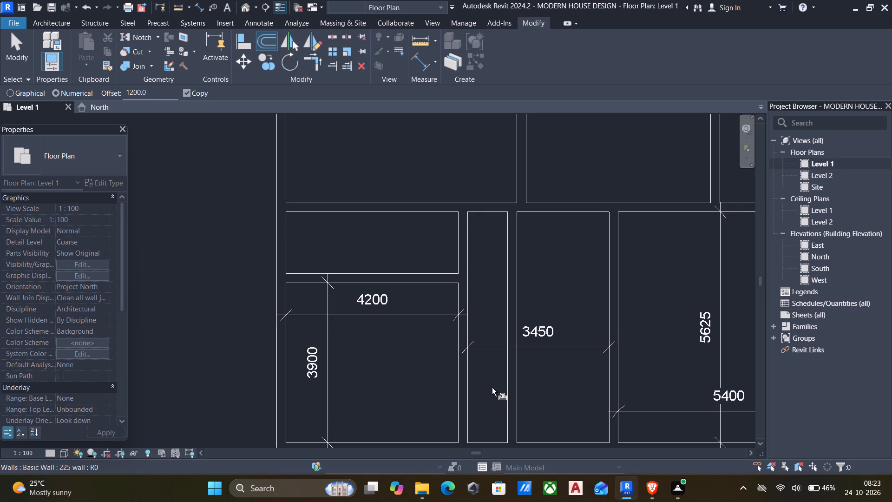
key("Escape")
key("Escape")
Shorten the offset wall copy from its northern end to 2000 mm, keeping it attached to the southern outer wall.
left_click(513, 378)
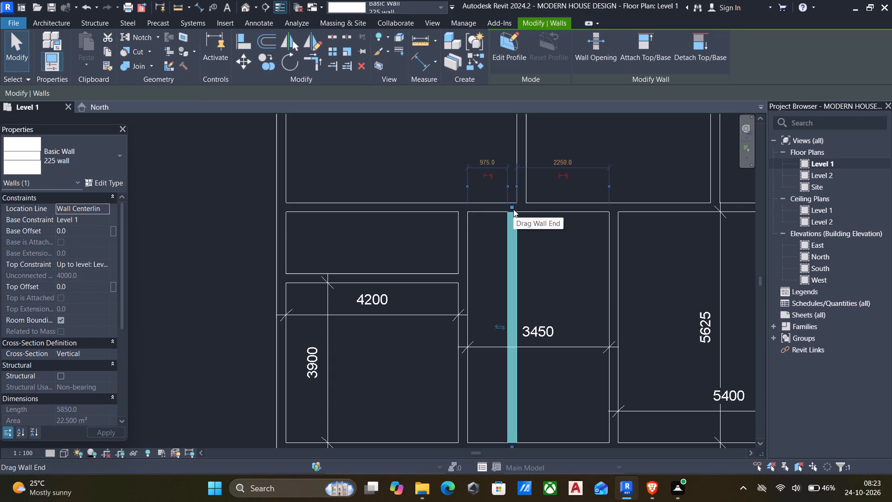
left_click_drag(513, 209, 500, 356)
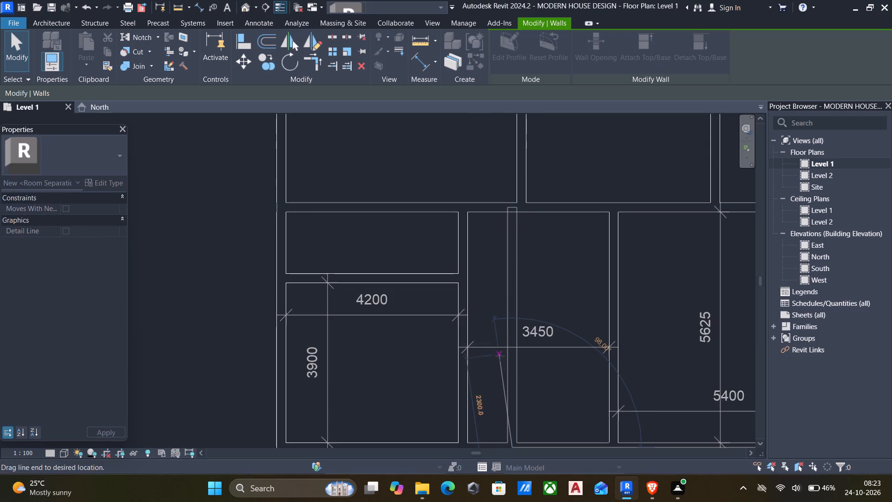
left_click_drag(500, 356, 512, 363)
middle_click_drag(512, 362, 529, 316)
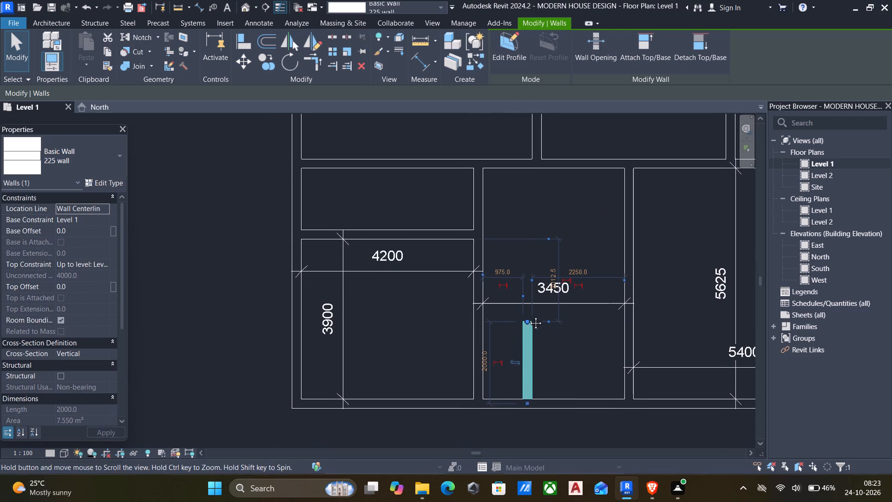
middle_click_drag(529, 316, 529, 315)
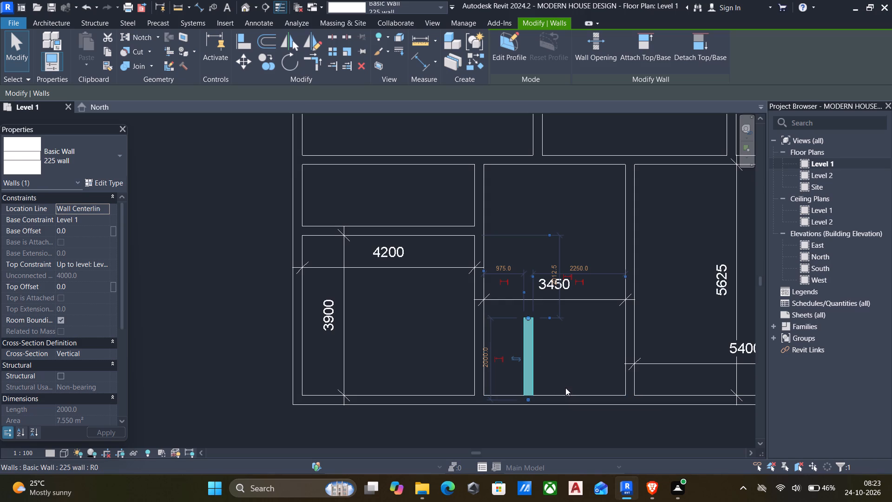
Delete all the linear dimensions from the Level 1 plan, selecting every instance from the one in the middle southern room.
left_click(582, 369)
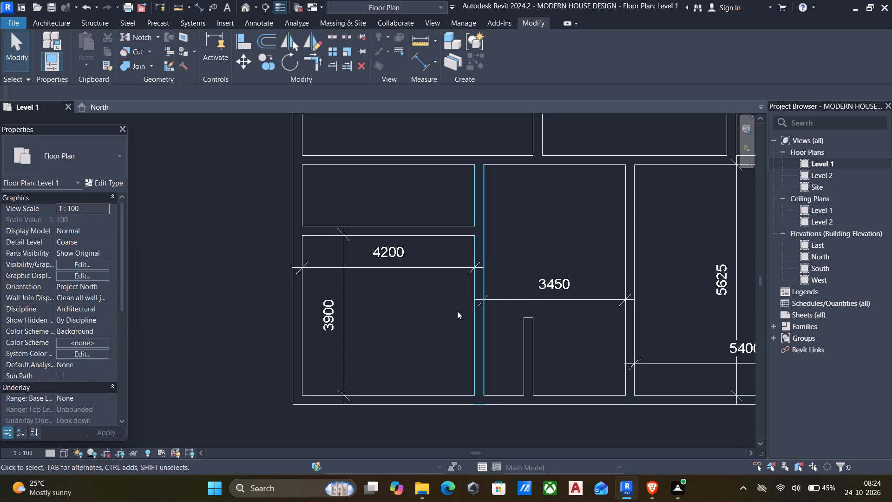
middle_click_drag(456, 311, 450, 306)
middle_click(449, 304)
middle_click(448, 304)
scroll(373, 321, "up", 9)
left_click(393, 342)
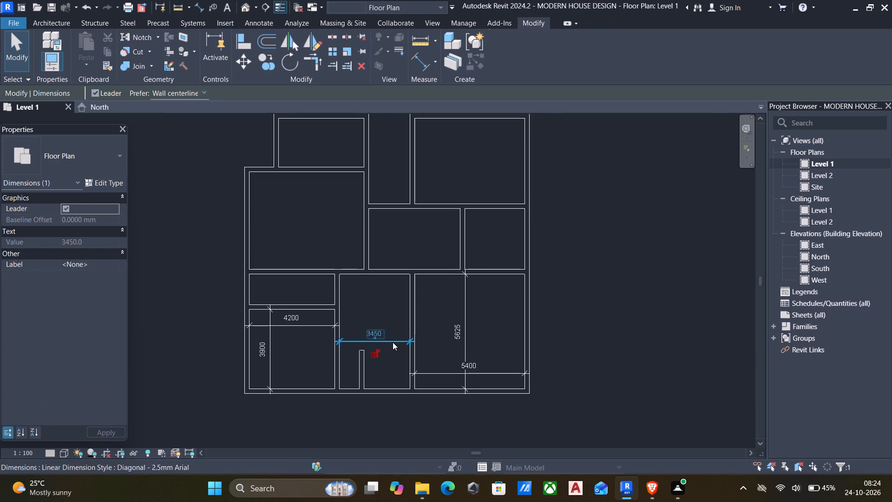
type("SA")
key("Delete")
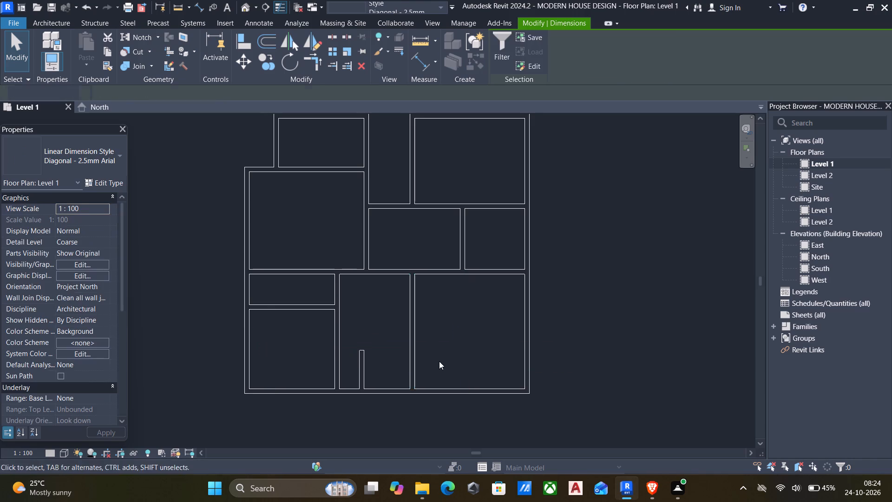
Align the short southern wall's east face with the east face of the vertical wall beside the large western room to the north.
middle_click_drag(442, 363, 518, 329)
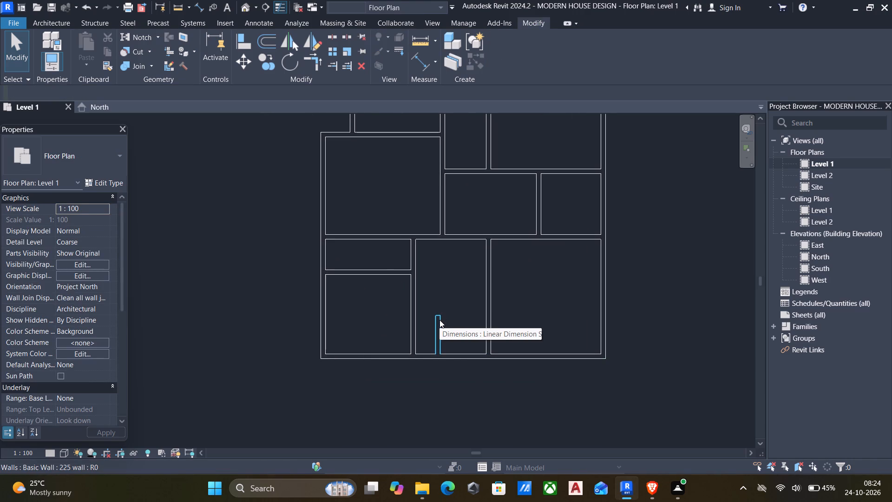
key("a")
key("l")
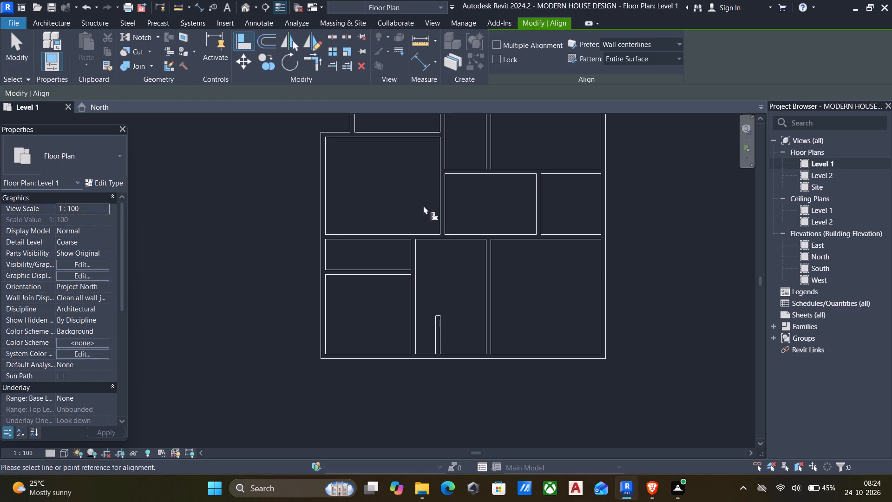
left_click(445, 203)
scroll(445, 341, "up", 2)
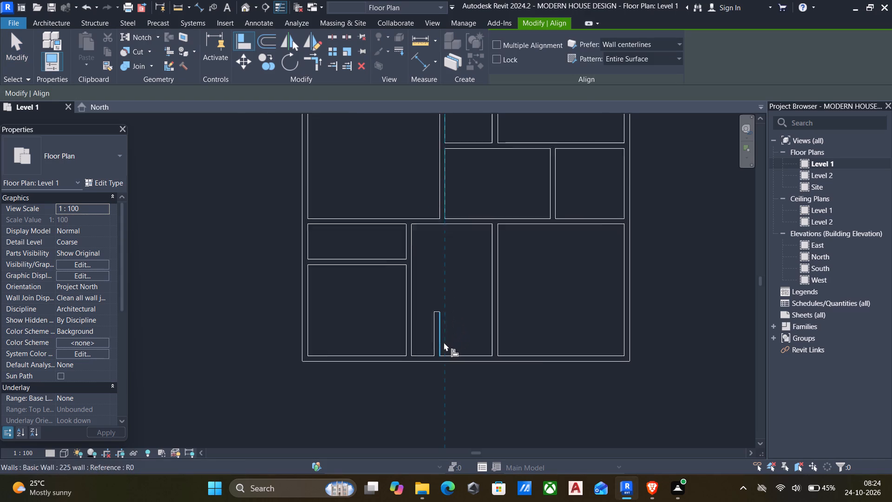
scroll(444, 342, "up", 2)
left_click(438, 343)
scroll(443, 339, "down", 5)
middle_click(476, 300)
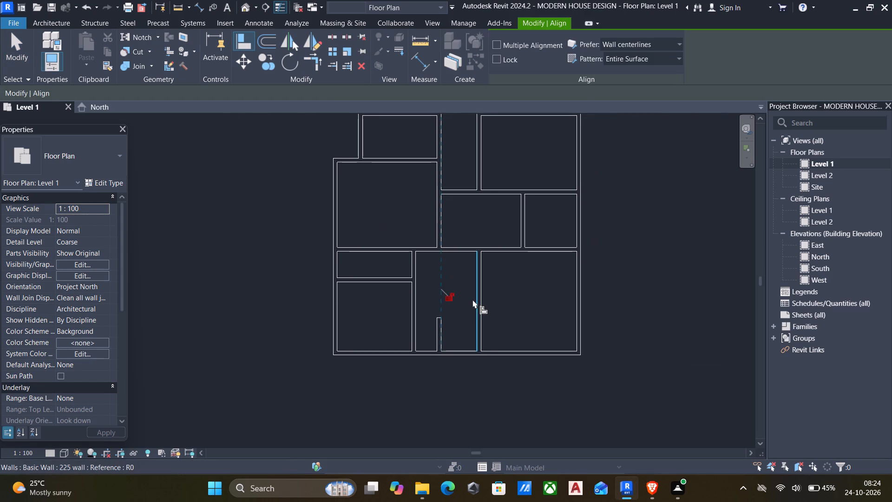
key("Escape")
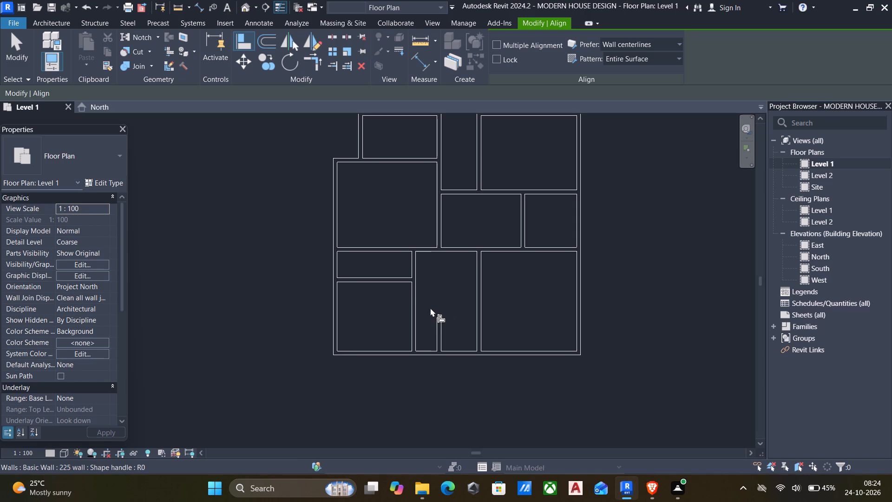
scroll(436, 327, "up", 4)
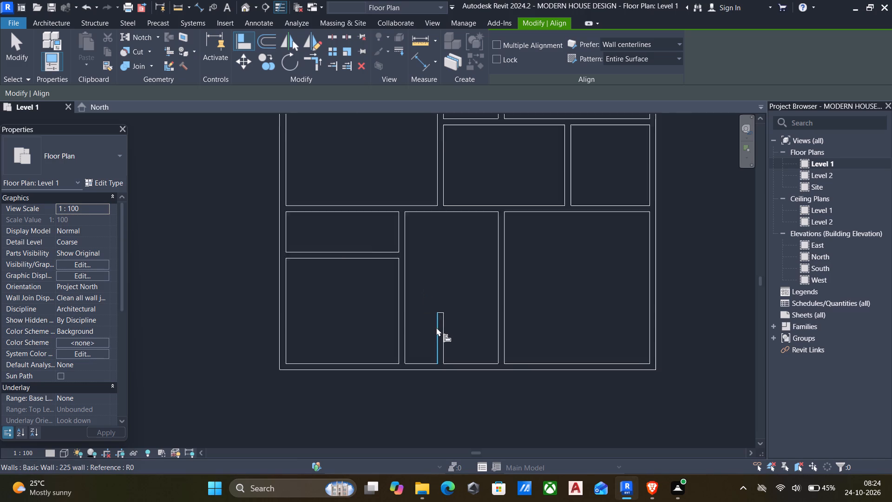
key("Escape")
Set the short southern wall's length to 2300 mm.
left_click(444, 333)
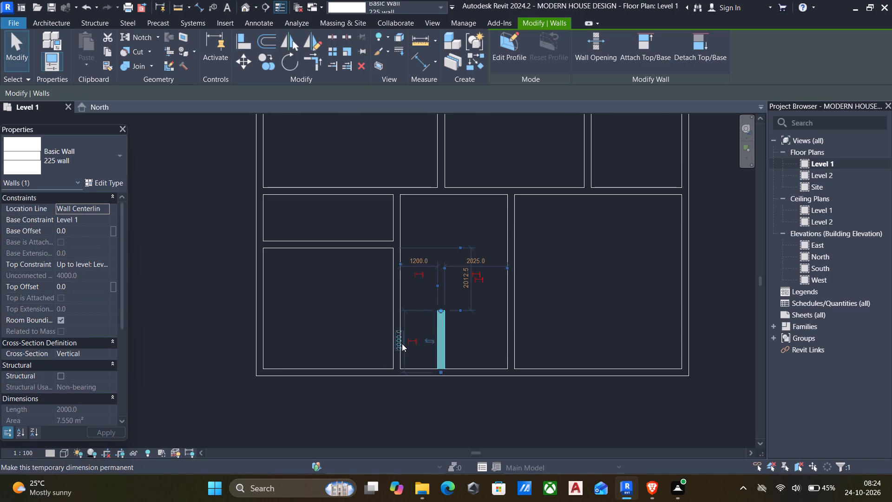
left_click(401, 343)
type("2300")
key("Return")
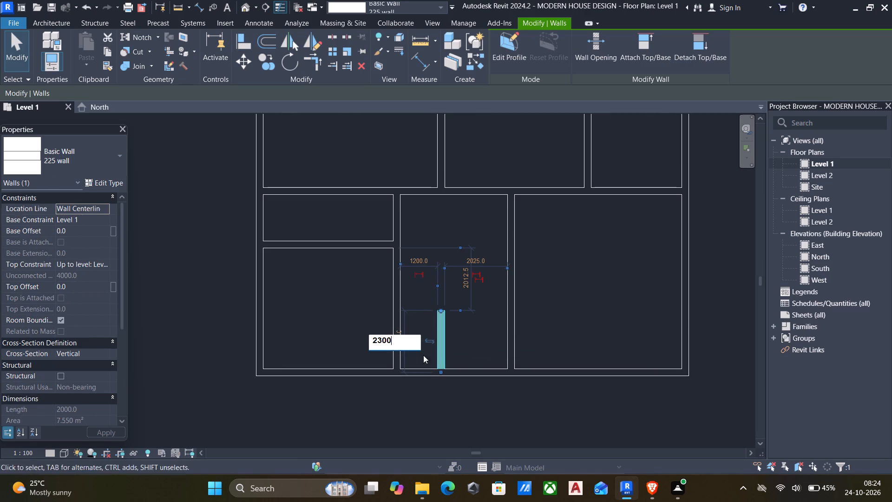
left_click(492, 343)
Draw a matching 225 wall from the short wall's northern end west to the adjacent vertical wall, enclosing a small room.
left_click(439, 317)
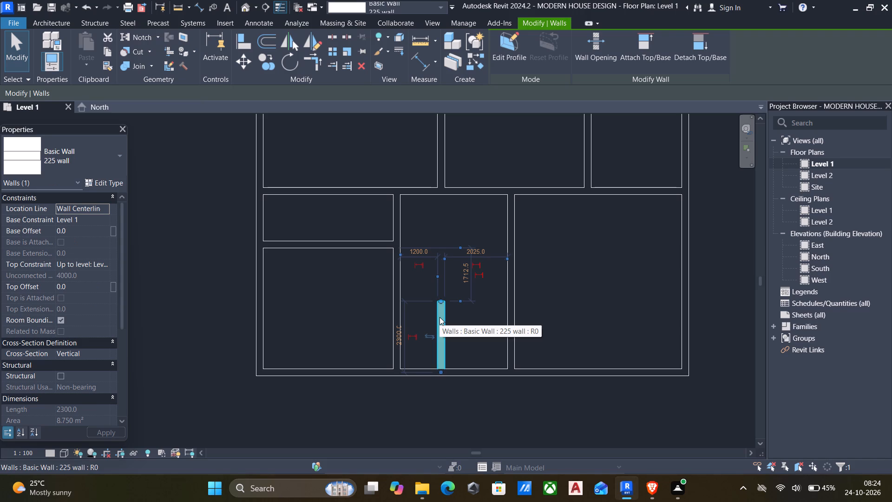
key("c")
key("s")
scroll(440, 297, "up", 4)
left_click(440, 302)
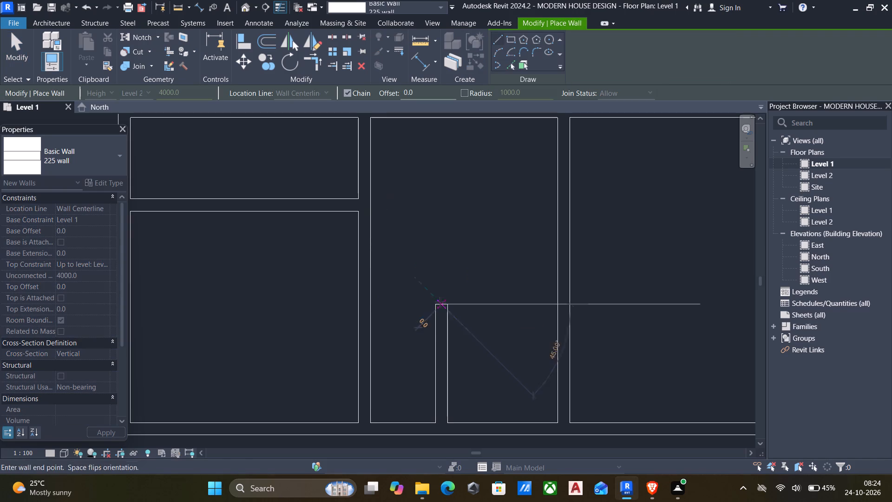
left_click(372, 305)
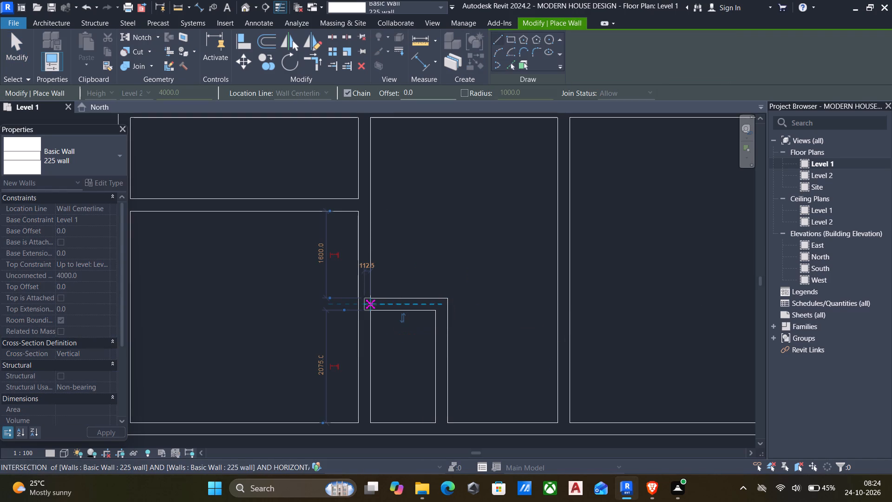
key("Escape")
scroll(474, 355, "down", 5)
middle_click_drag(484, 353, 495, 333)
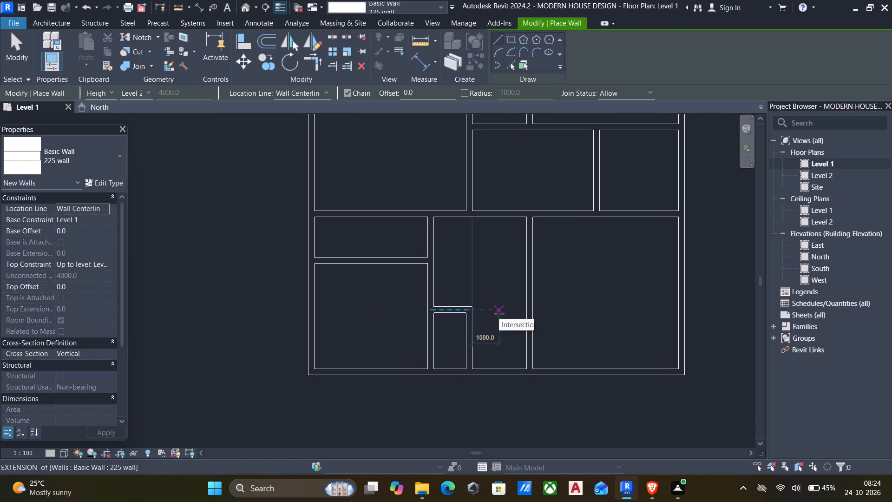
scroll(488, 309, "down", 2)
middle_click_drag(488, 309, 473, 378)
key("Escape")
Stretch the small room's east wall south past the southern outer wall to a total length of about 3800 mm.
middle_click_drag(485, 341, 493, 378)
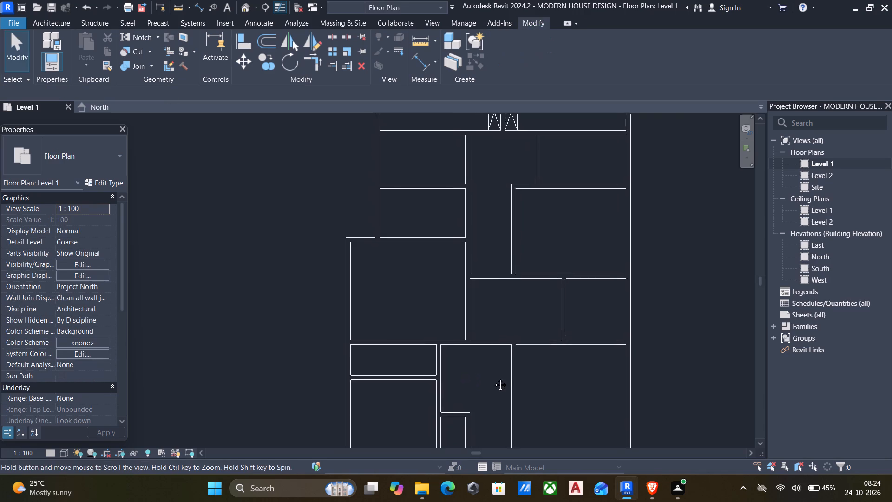
middle_click_drag(493, 378, 494, 380)
scroll(497, 382, "down", 2)
middle_click_drag(503, 324, 485, 341)
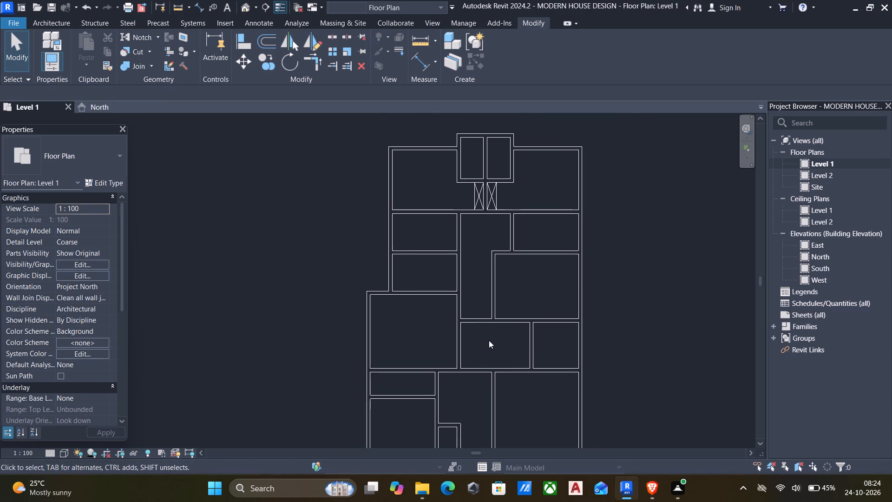
middle_click_drag(478, 376, 521, 263)
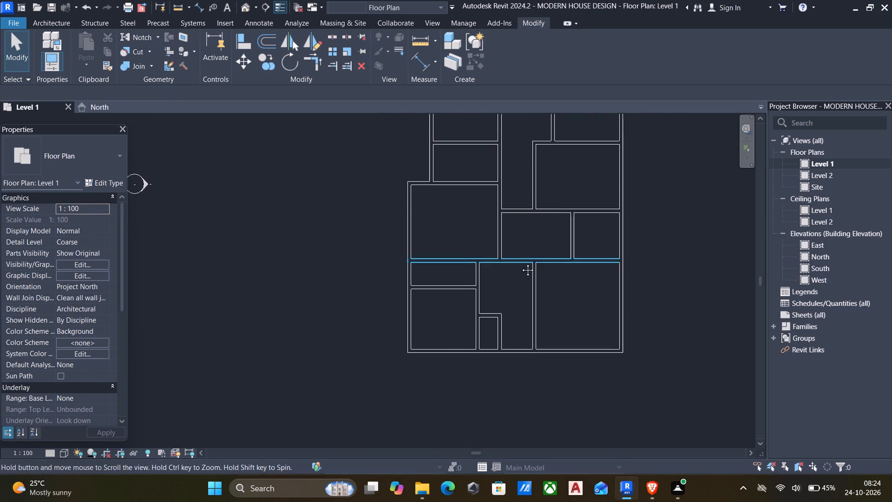
middle_click_drag(521, 263, 521, 263)
left_click(499, 327)
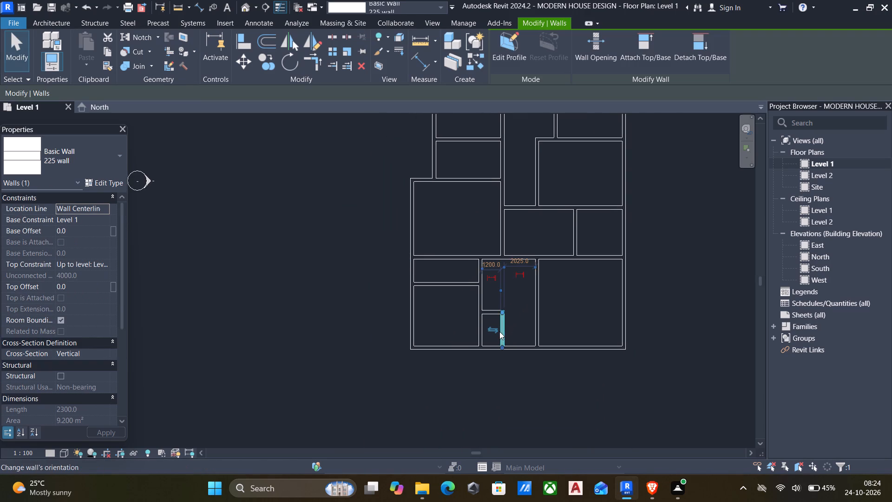
left_click_drag(502, 345, 500, 370)
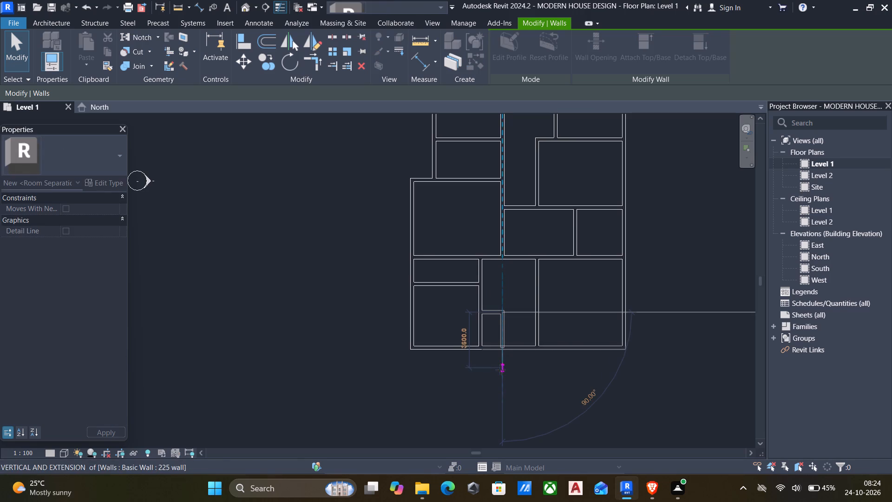
left_click_drag(500, 370, 500, 371)
Stretch the small room's west wall south past the southern outer wall to a total length of about 7500 mm.
middle_click_drag(455, 373, 472, 317)
scroll(485, 320, "up", 2)
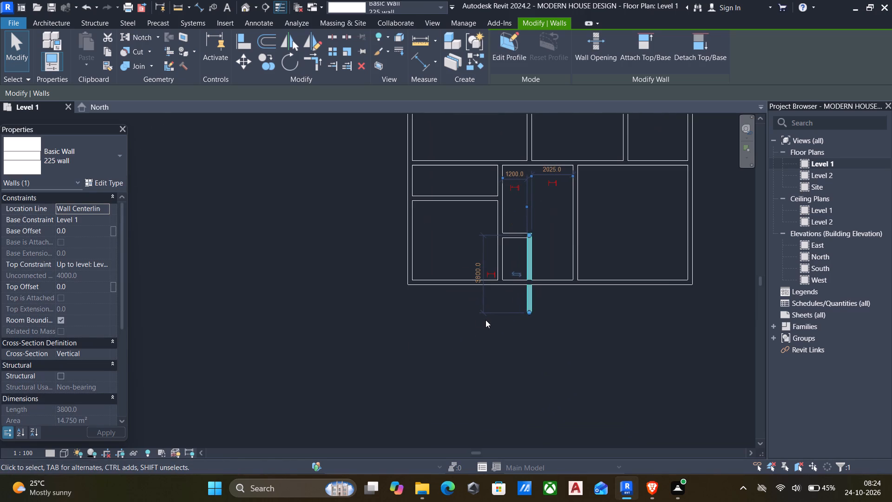
scroll(482, 285, "up", 4)
left_click(510, 230)
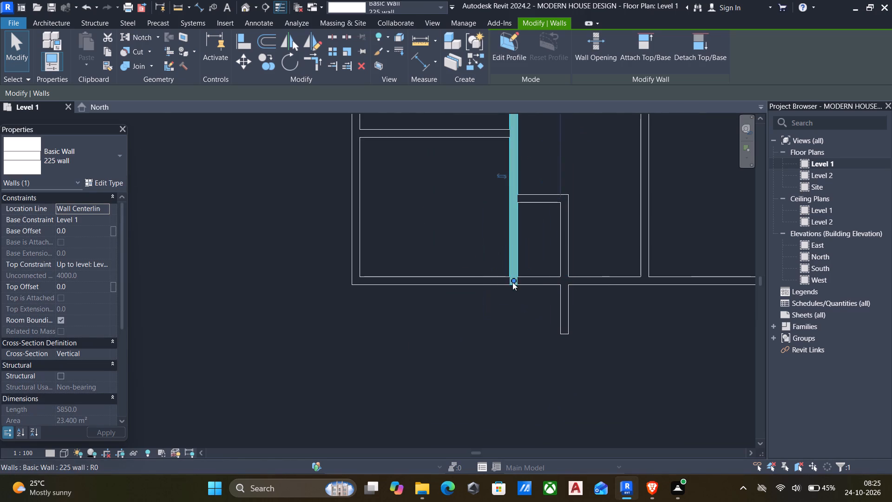
left_click_drag(513, 283, 512, 341)
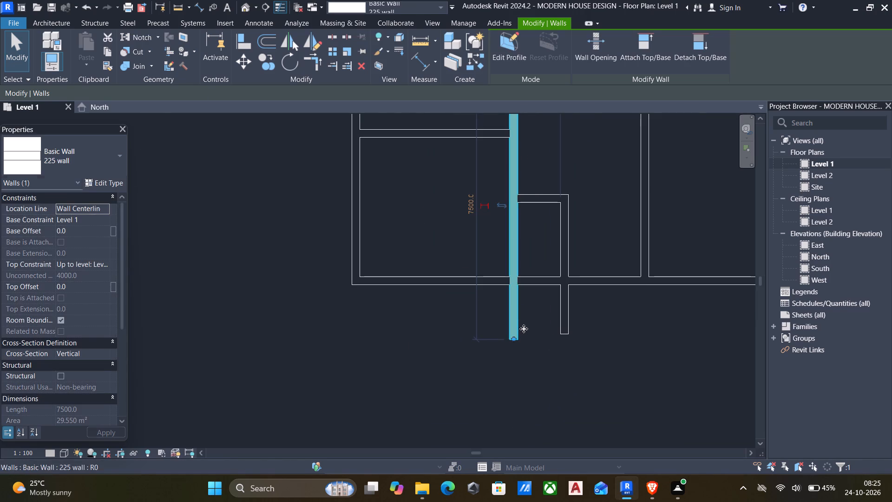
Draw a matching 225 wall from the southern end of the projecting east wall across to the projecting west wall.
left_click(564, 304)
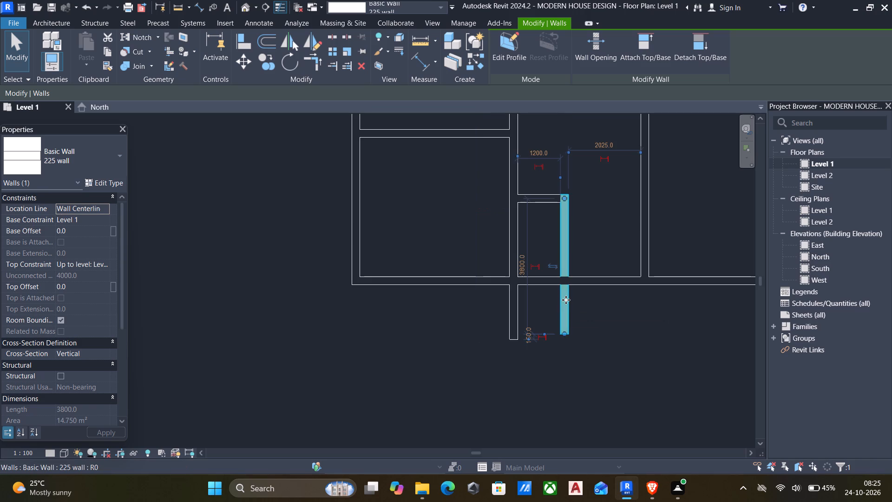
type("CS")
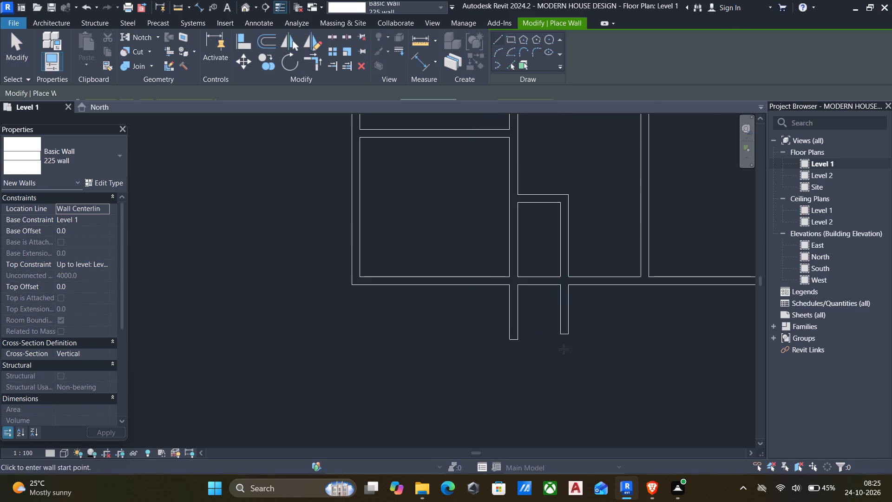
scroll(562, 350, "up", 5)
left_click(568, 324)
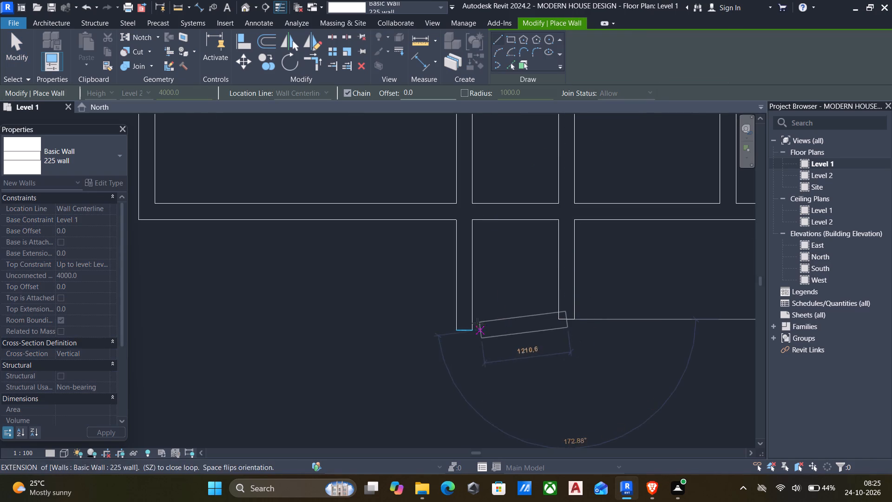
left_click(472, 321)
key("Escape")
key("Escape")
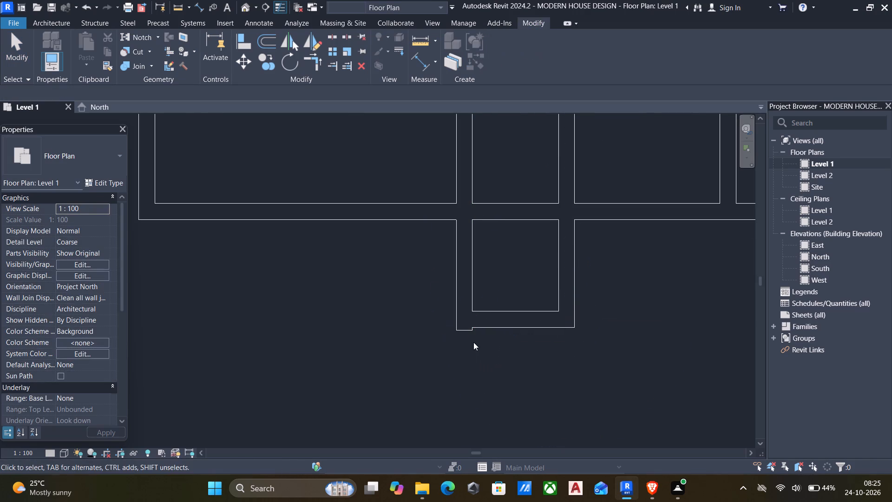
Trim the projecting west wall and the new southern wall to a clean corner.
type("TR")
left_click(461, 296)
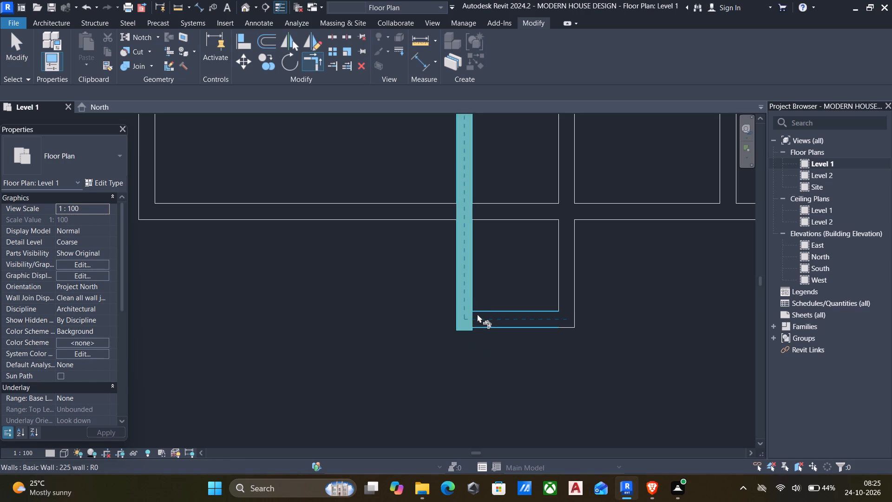
left_click(483, 316)
middle_click_drag(414, 312, 399, 369)
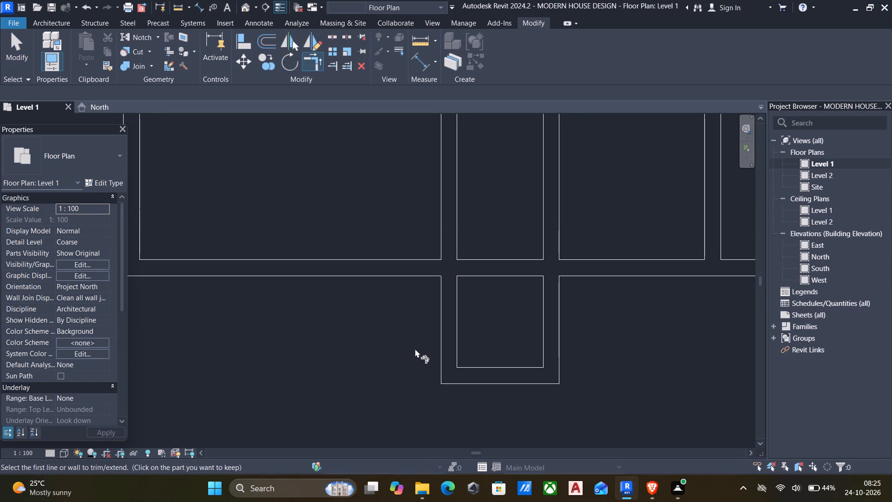
key("Escape")
Split the southern outer wall midway between the two projecting walls.
type("SL")
left_click(500, 264)
key("Escape")
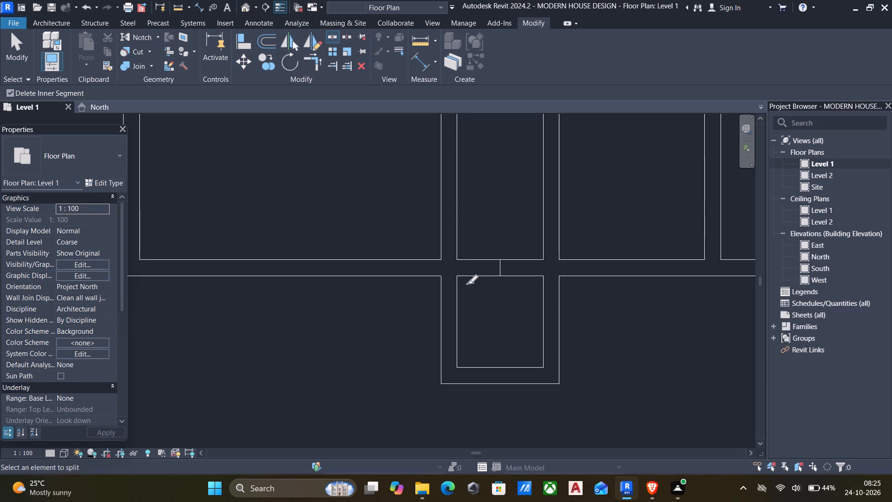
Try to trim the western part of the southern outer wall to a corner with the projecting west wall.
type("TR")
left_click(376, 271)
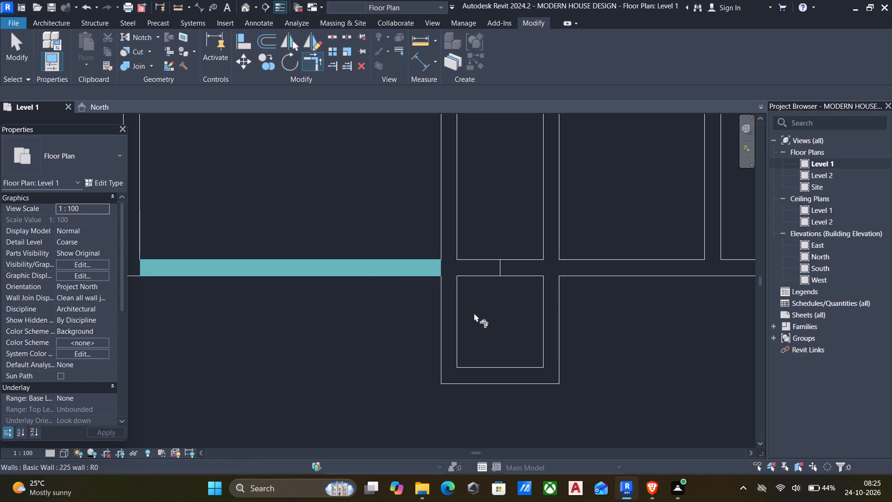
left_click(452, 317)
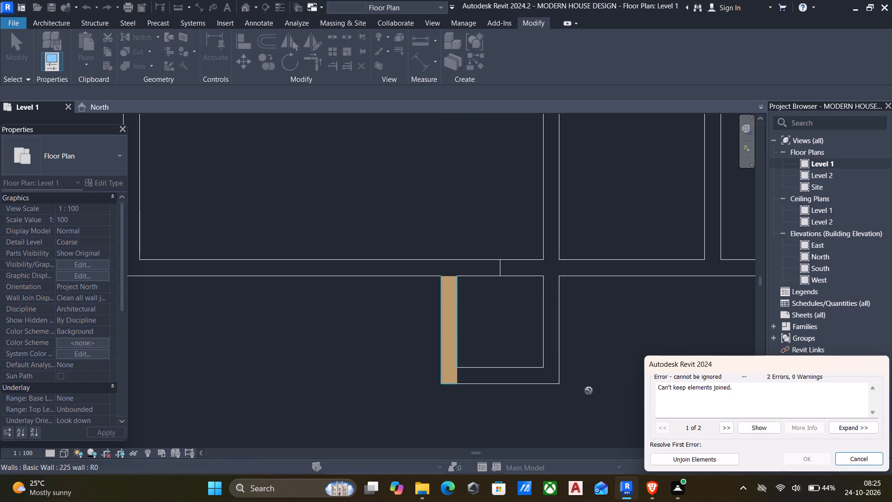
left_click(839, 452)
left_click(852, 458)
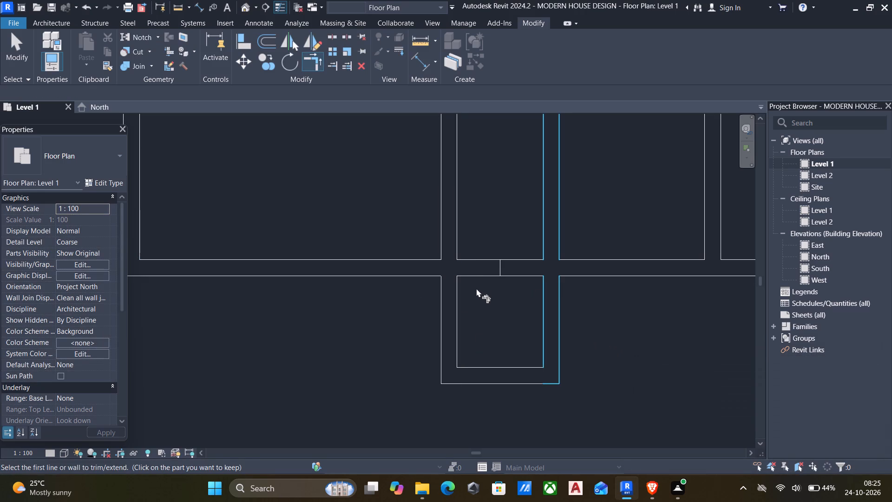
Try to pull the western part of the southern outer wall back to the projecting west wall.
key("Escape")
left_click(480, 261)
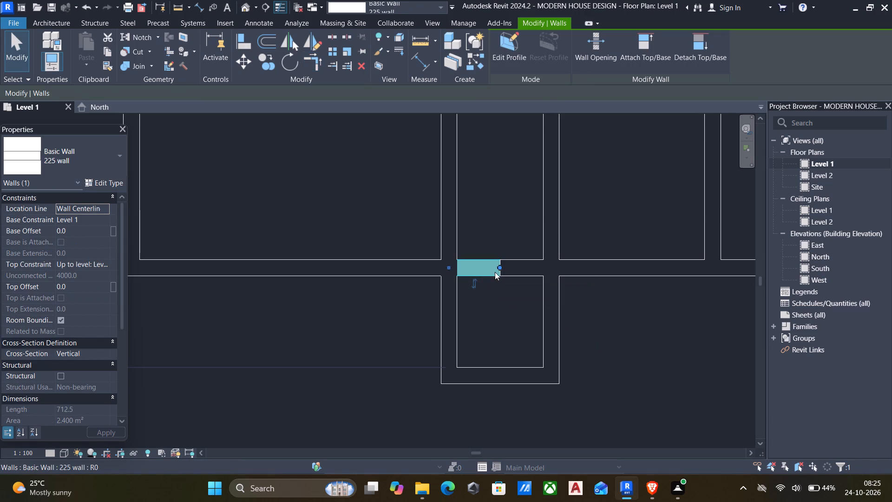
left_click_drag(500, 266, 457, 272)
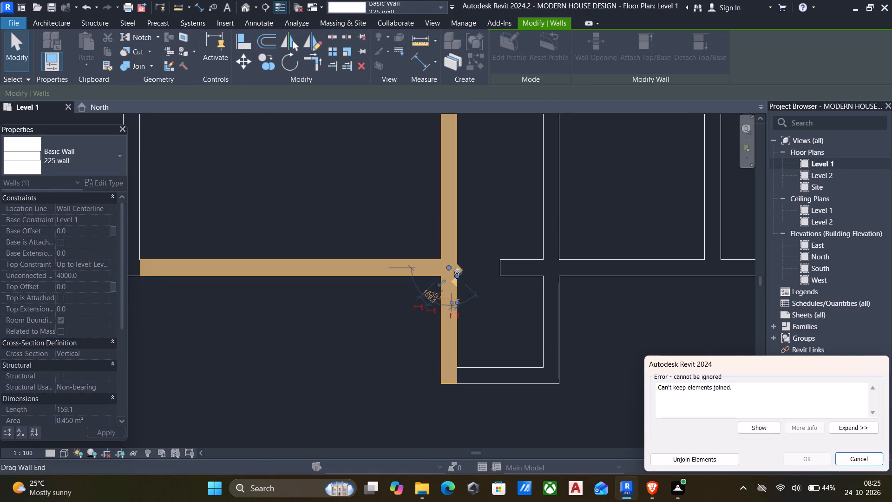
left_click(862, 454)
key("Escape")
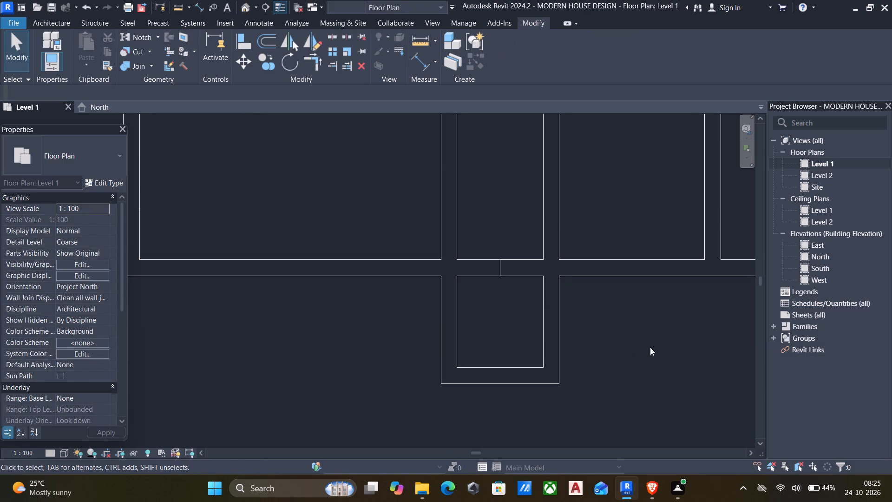
Pull both split ends of the southern outer wall back towards the projecting west and east walls, opening the passage between them.
left_click(468, 268)
scroll(485, 270, "up", 4)
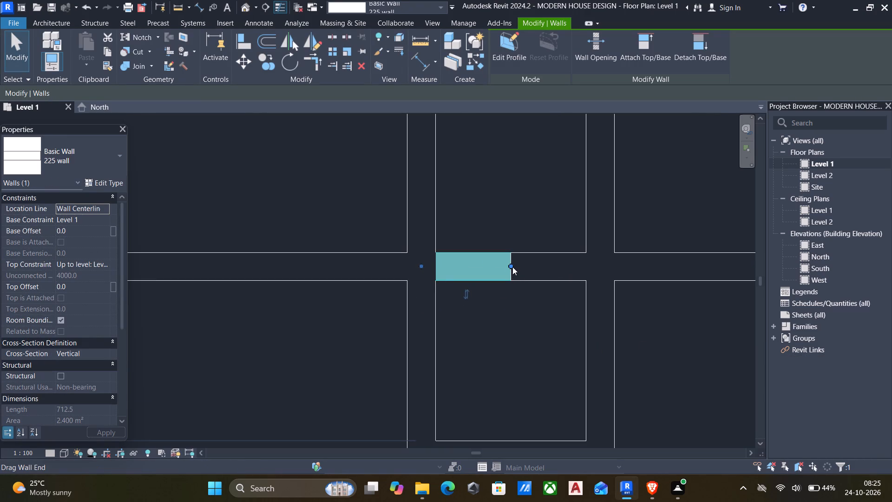
left_click_drag(508, 264, 452, 263)
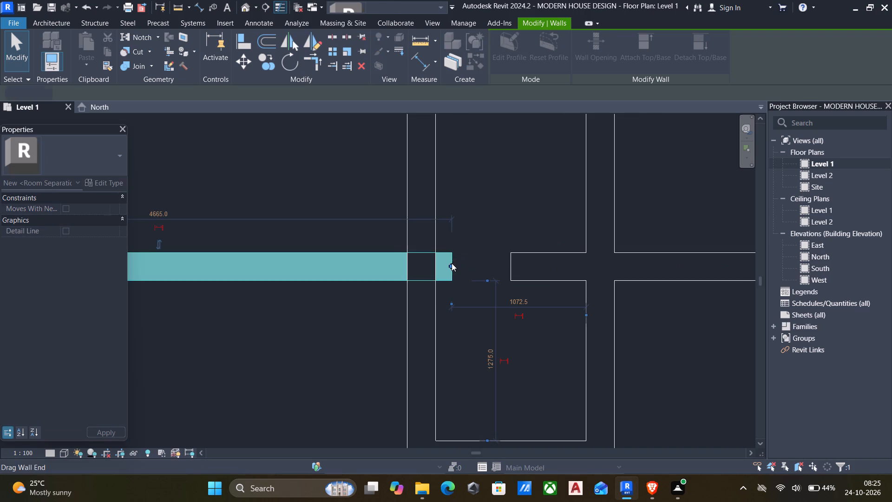
key("Escape")
left_click(537, 268)
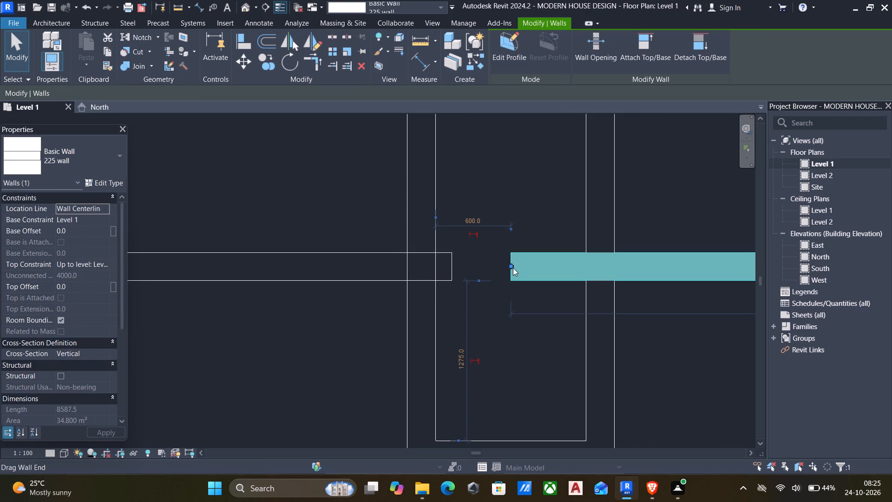
left_click_drag(513, 268, 584, 268)
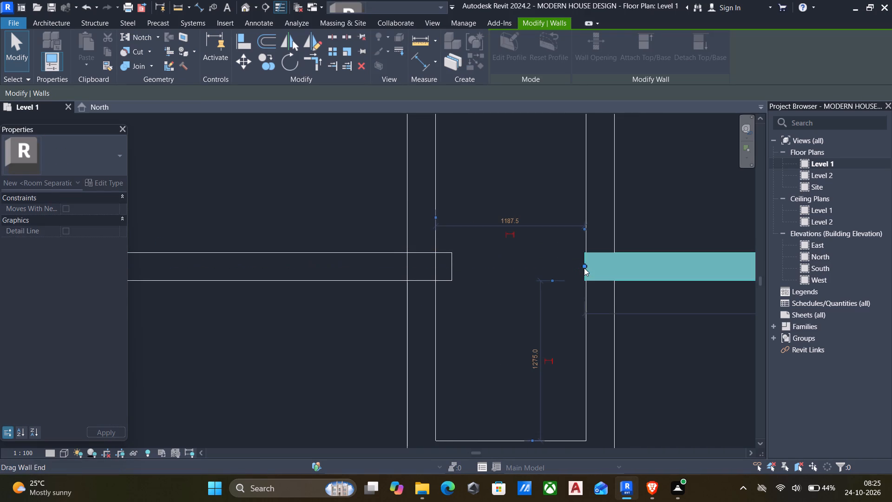
key("Escape")
Align the two split wall ends with the inner faces of the projecting east and west walls.
scroll(587, 265, "up", 3)
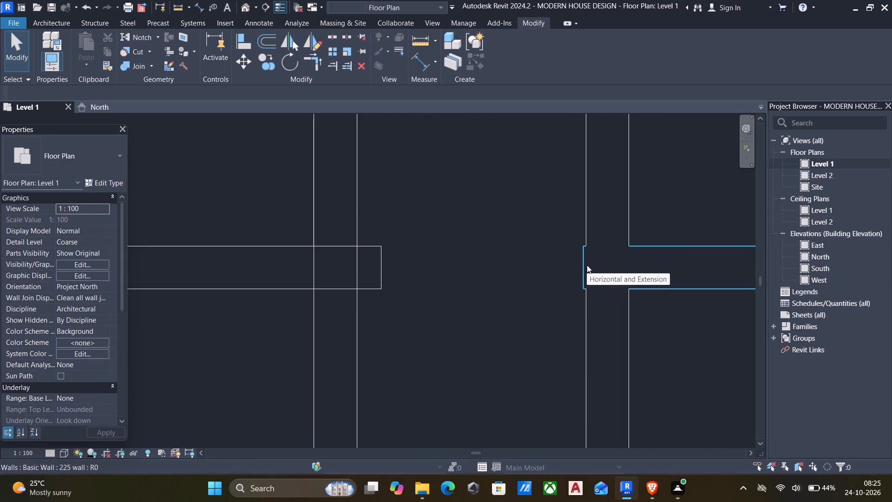
key("a")
key("l")
left_click(583, 330)
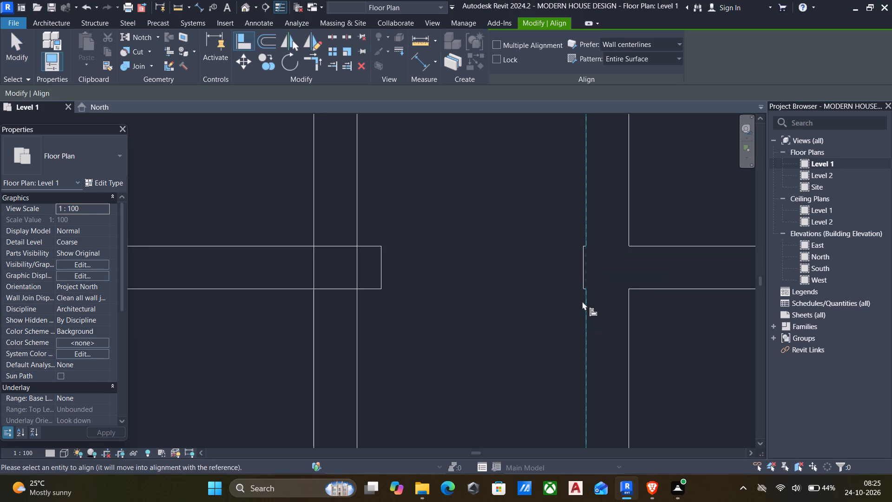
left_click(582, 274)
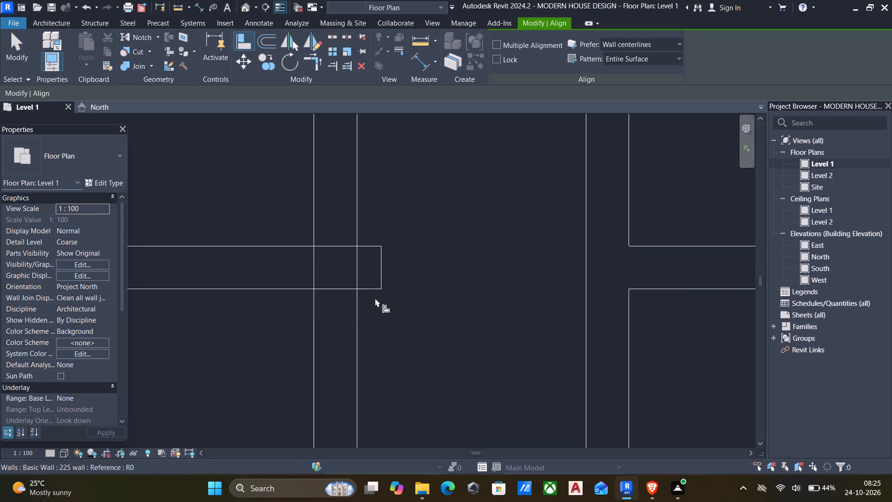
left_click(358, 311)
left_click(379, 276)
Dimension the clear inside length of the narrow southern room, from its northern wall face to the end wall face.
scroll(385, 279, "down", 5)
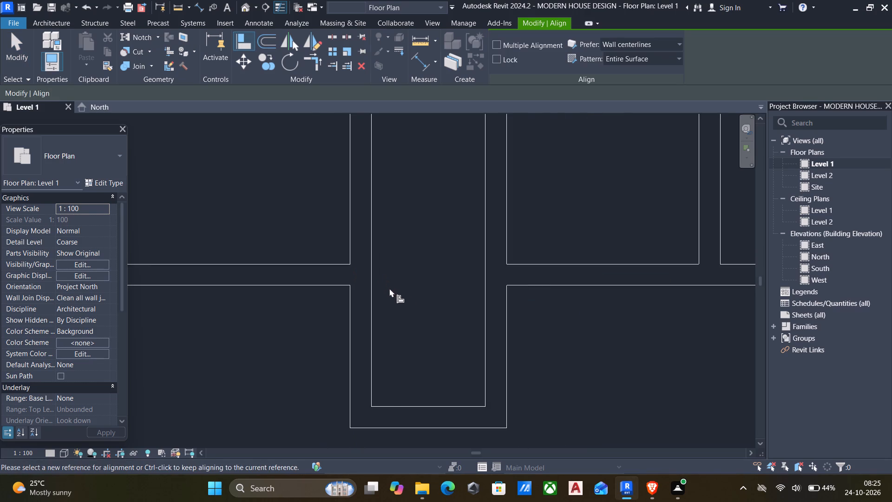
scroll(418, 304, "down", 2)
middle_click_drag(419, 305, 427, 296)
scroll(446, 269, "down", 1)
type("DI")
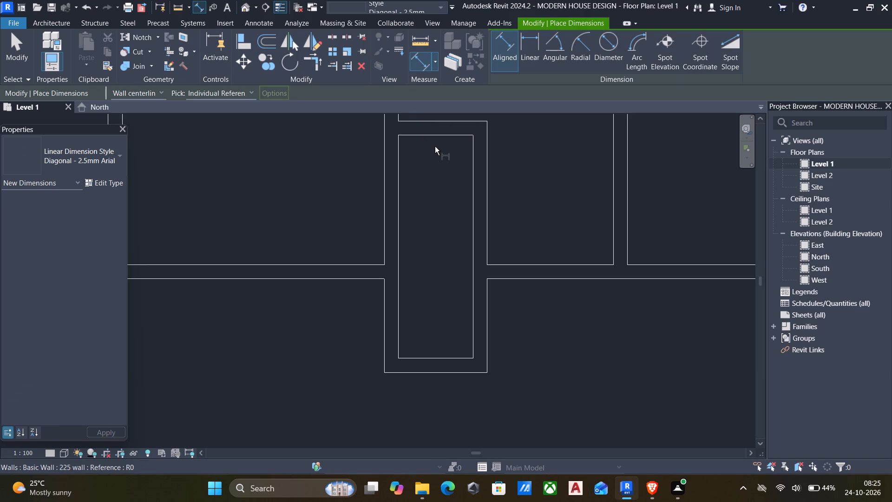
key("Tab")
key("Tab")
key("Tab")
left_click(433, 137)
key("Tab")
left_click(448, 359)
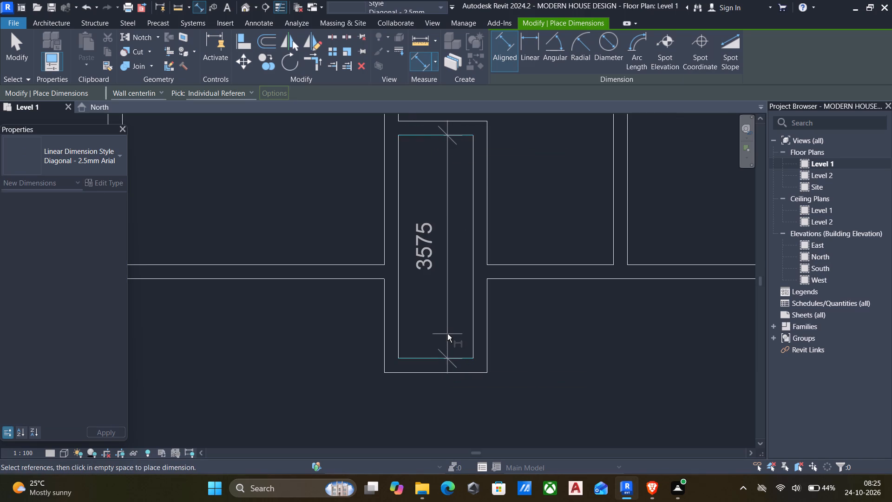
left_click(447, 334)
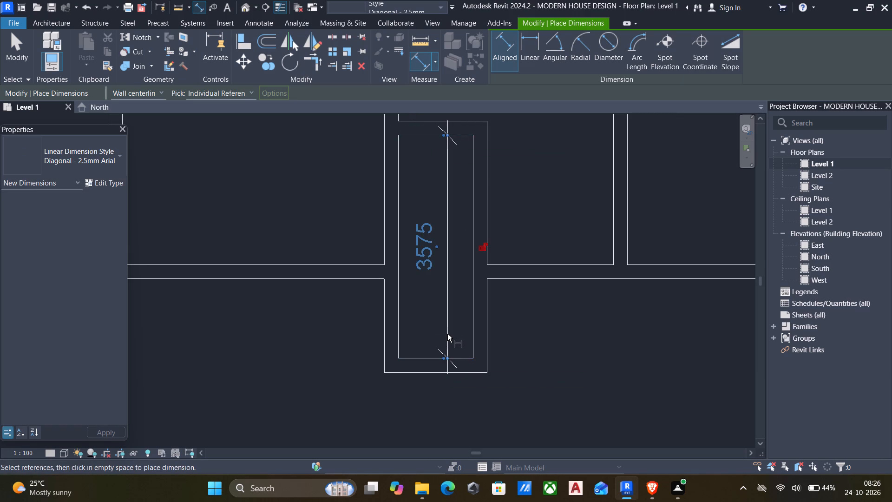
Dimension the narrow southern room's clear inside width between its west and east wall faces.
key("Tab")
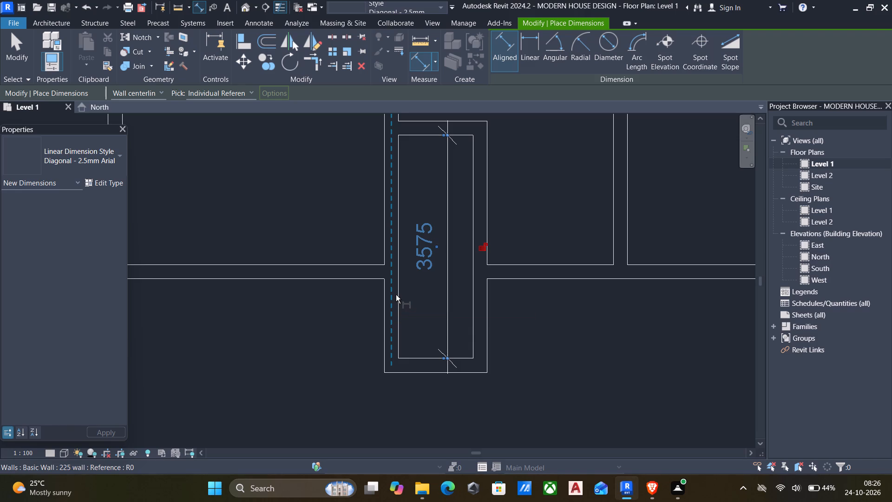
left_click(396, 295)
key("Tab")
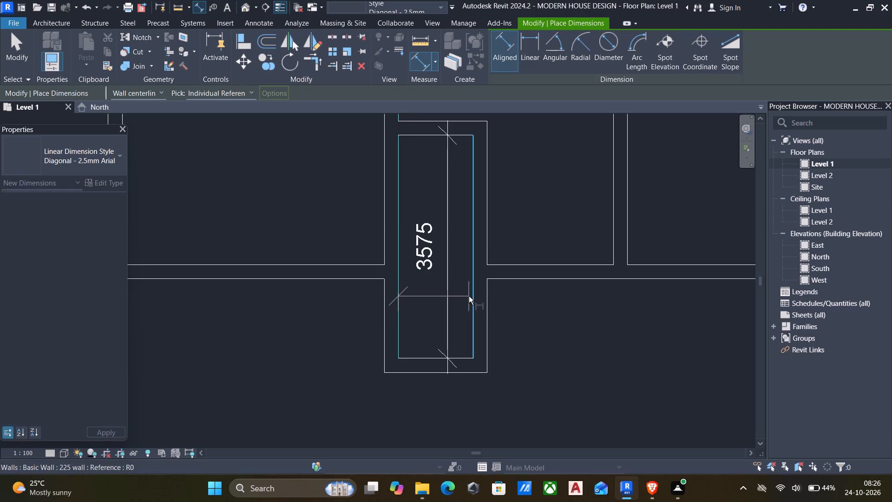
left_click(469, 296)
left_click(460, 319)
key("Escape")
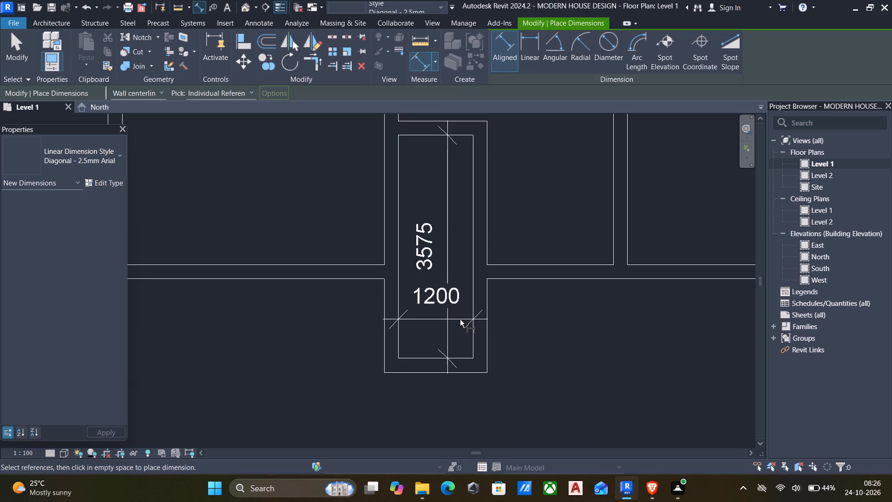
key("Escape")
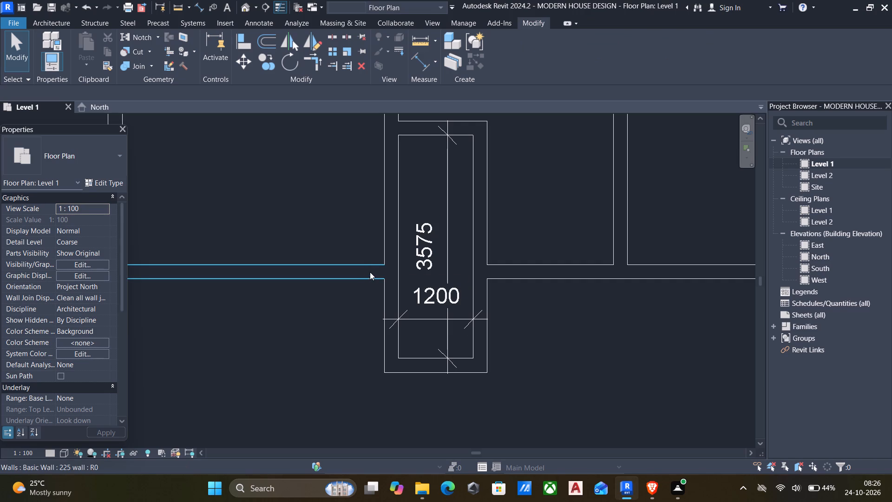
Dimension the projection's depth from the southern outer wall's outer face to the end wall's outer face.
key("d")
key("i")
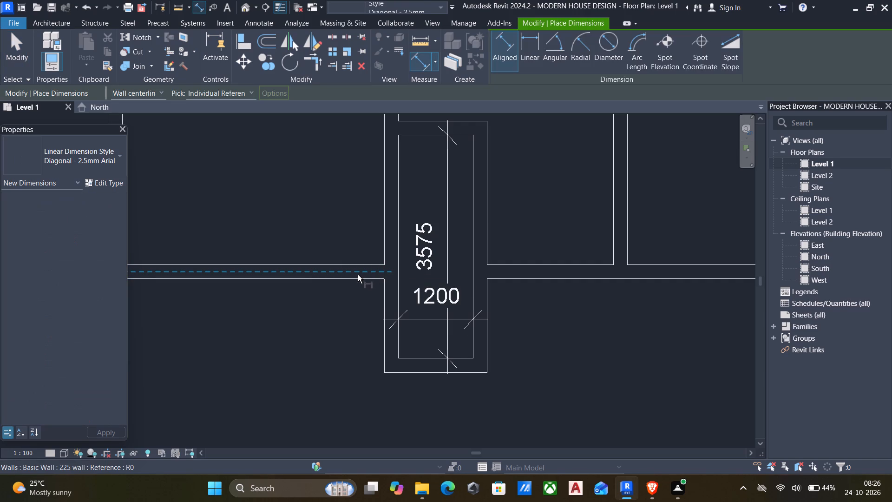
key("Tab")
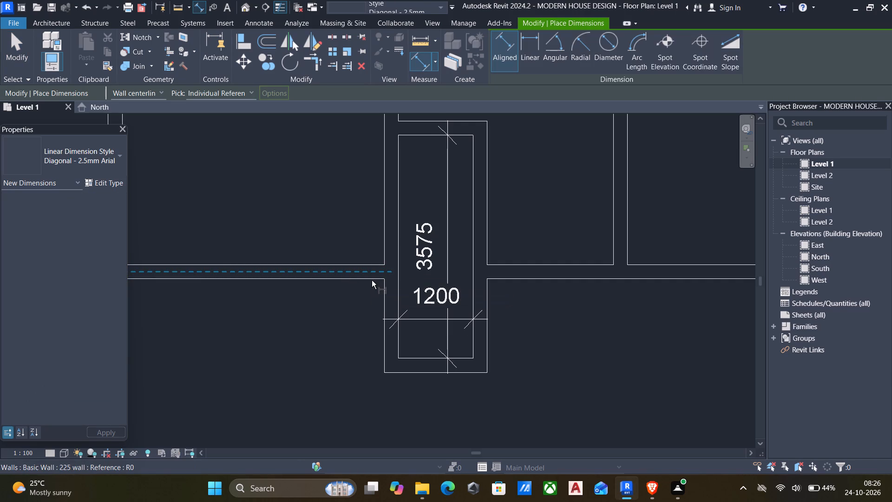
left_click(372, 280)
left_click(387, 373)
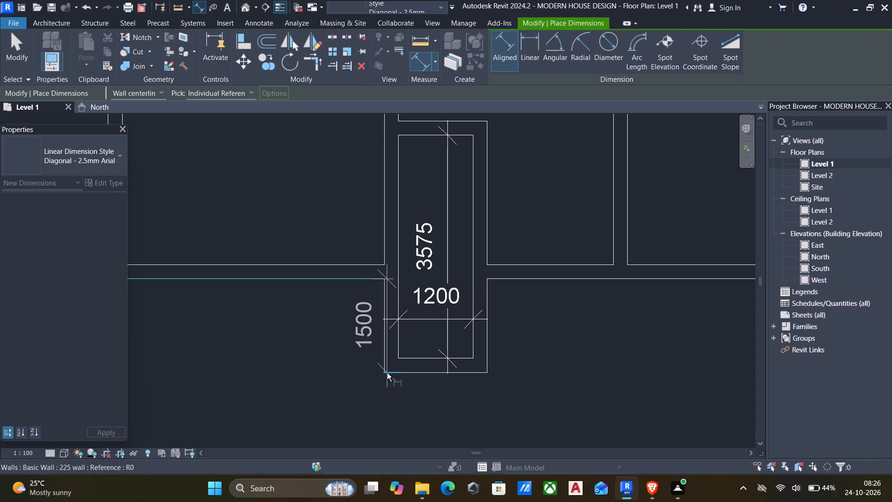
left_click(369, 366)
key("Escape")
key("Escape")
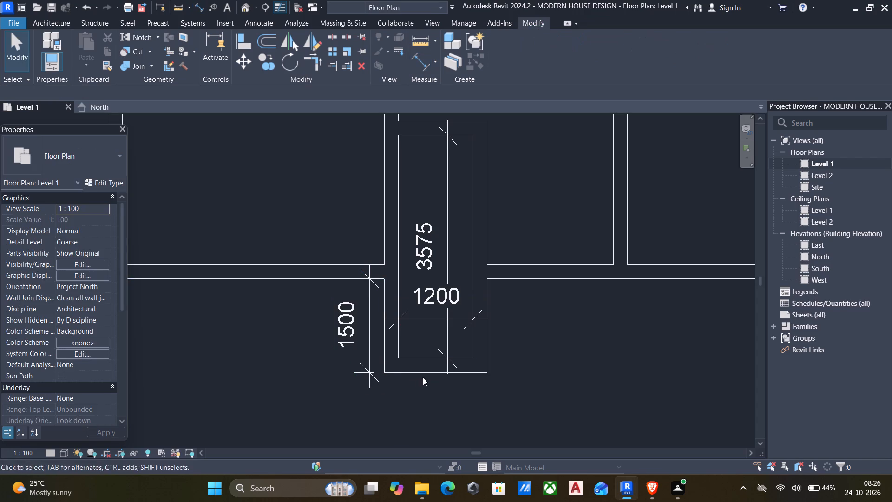
Set the projection's outer depth to 900 by moving its southern end wall.
left_click(429, 369)
left_click(359, 324)
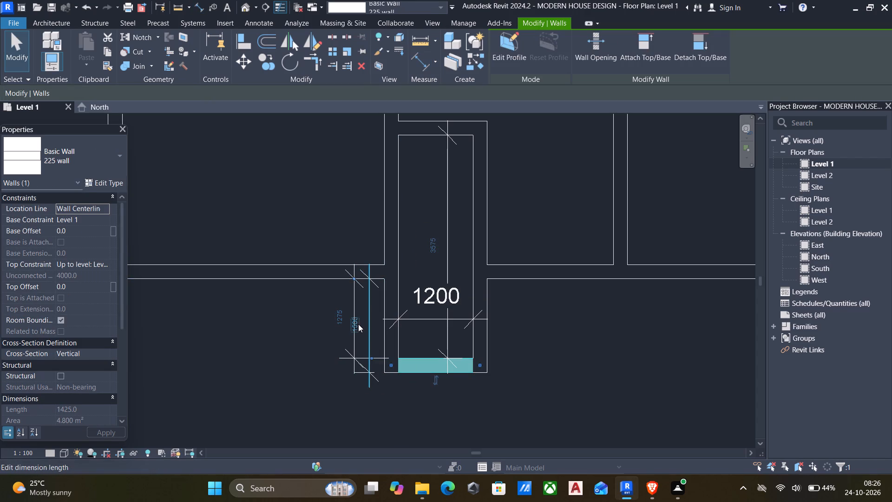
left_click(354, 327)
type("900")
key("Return")
left_click(303, 369)
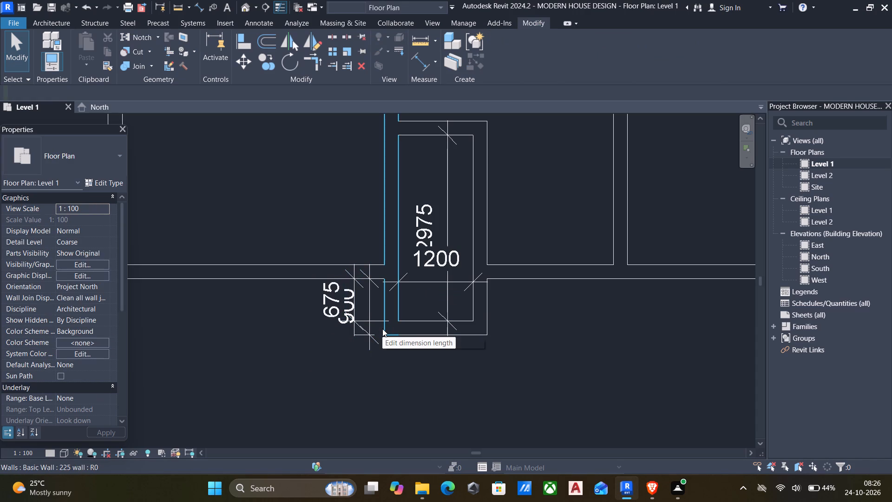
Delete the extra 675 dimension beside the southern projection.
scroll(313, 356, "up", 5)
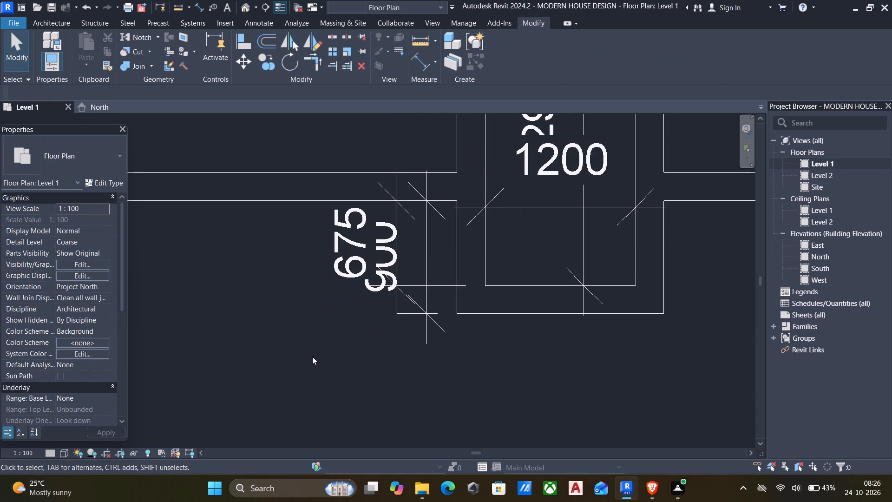
left_click(312, 357)
key("Escape")
left_click(328, 242)
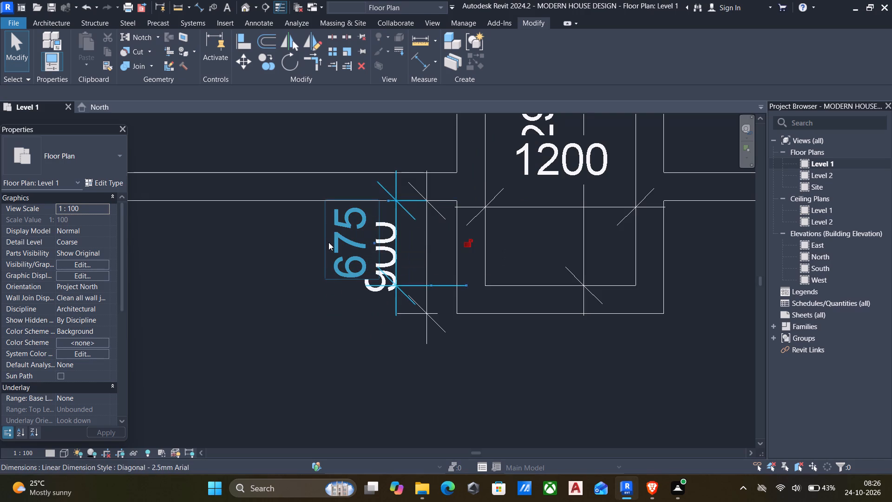
key("Delete")
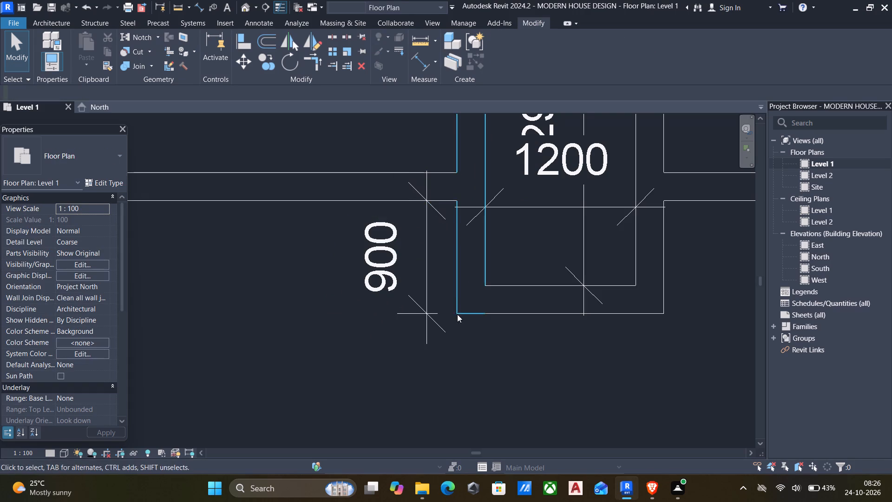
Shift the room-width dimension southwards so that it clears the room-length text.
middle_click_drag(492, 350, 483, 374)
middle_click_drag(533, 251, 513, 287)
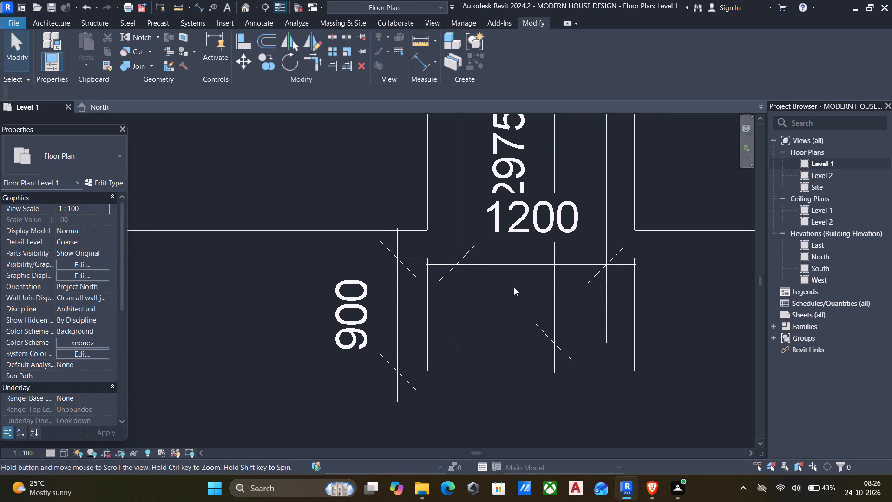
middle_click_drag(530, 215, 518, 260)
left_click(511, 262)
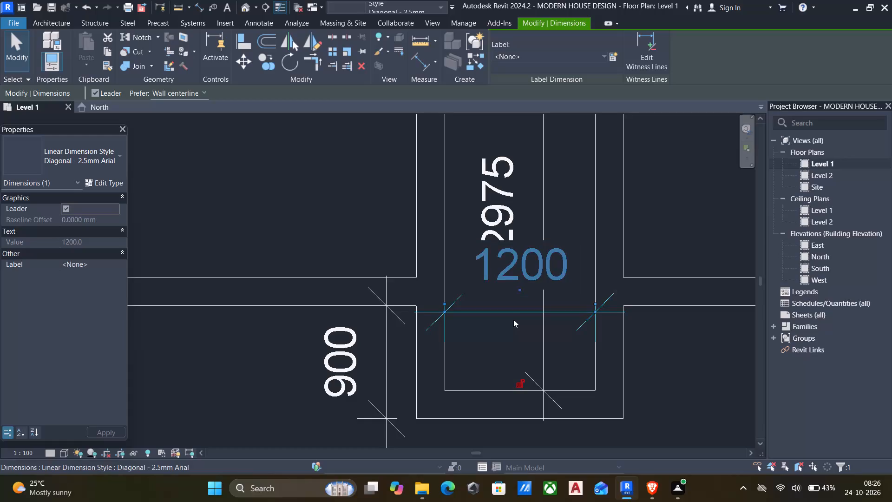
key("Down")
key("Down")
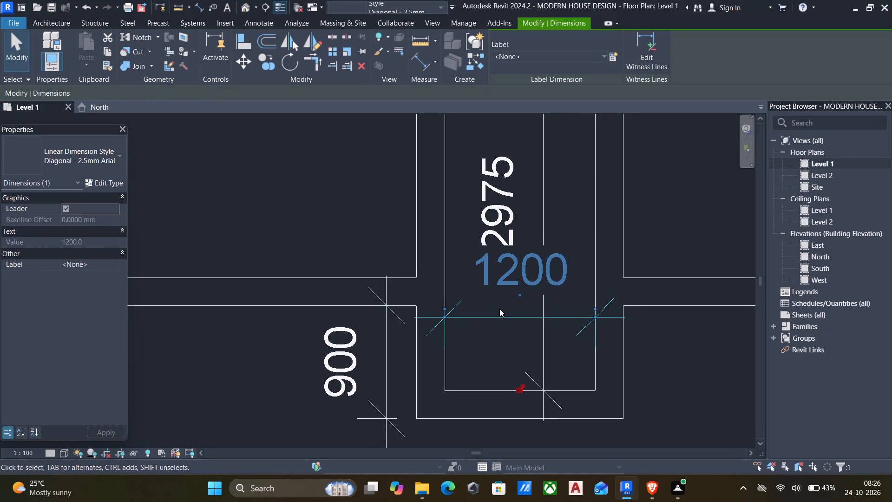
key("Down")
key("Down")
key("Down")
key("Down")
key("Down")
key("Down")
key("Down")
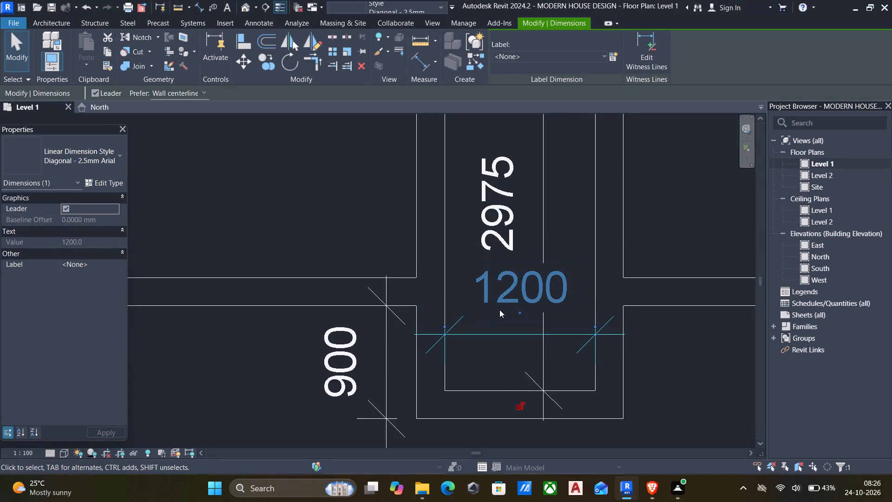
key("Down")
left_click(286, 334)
Select all dimension instances in the plan and delete them.
scroll(297, 310, "down", 4)
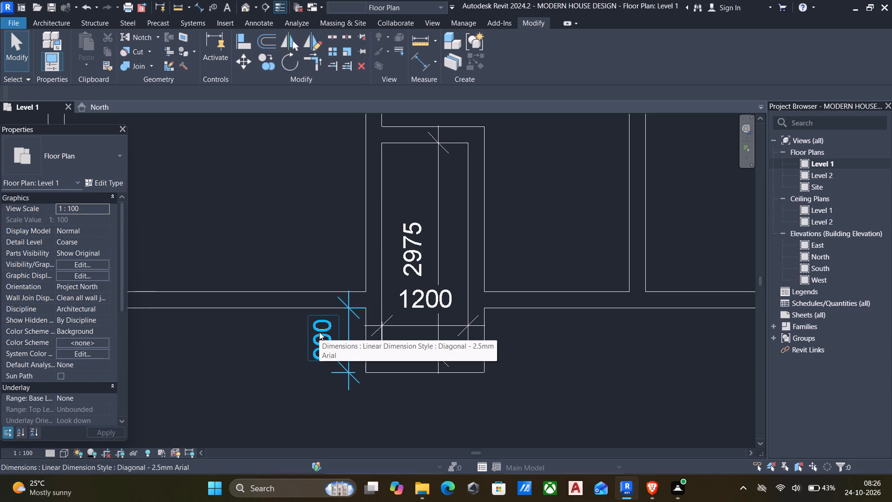
left_click(319, 332)
key("s")
key("a")
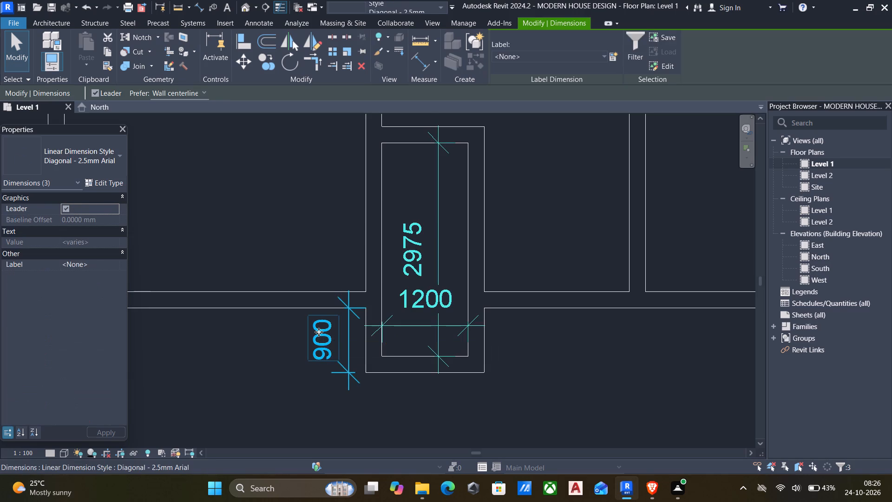
key("Delete")
Draw a horizontal 225 wall about 2030 mm long from the narrow room's east wall to the next vertical wall.
left_click(440, 367)
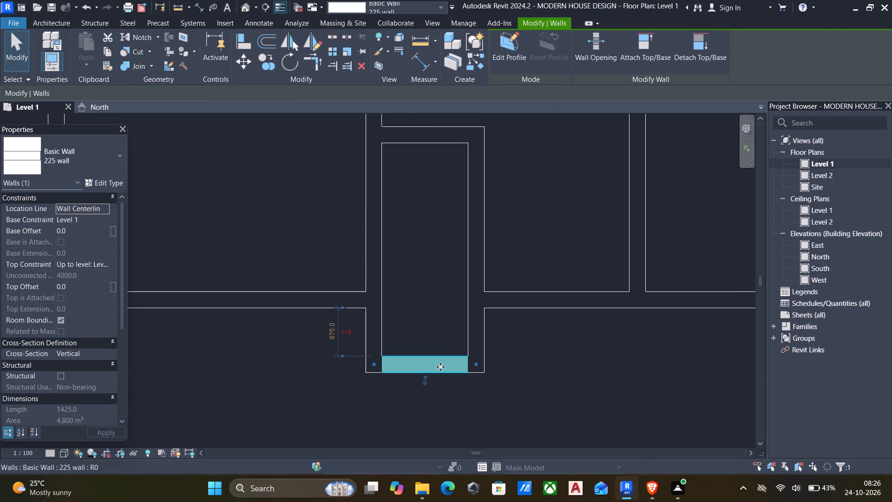
type("CS")
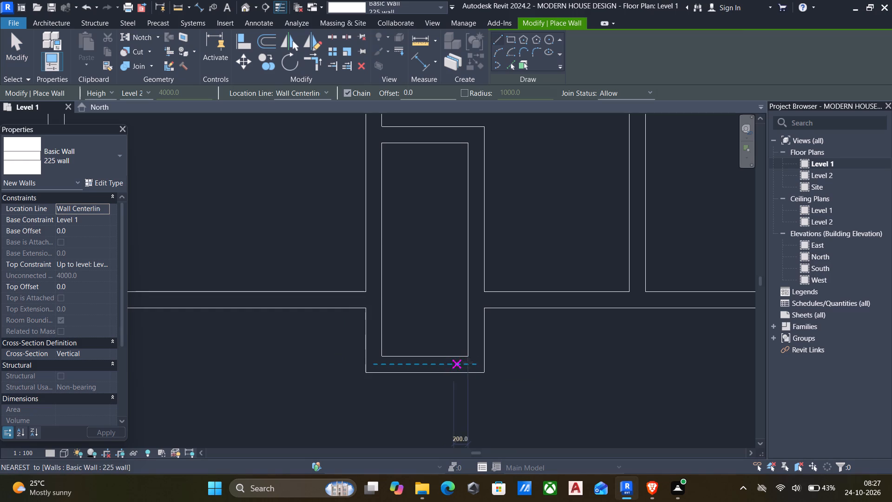
middle_click_drag(519, 361, 485, 365)
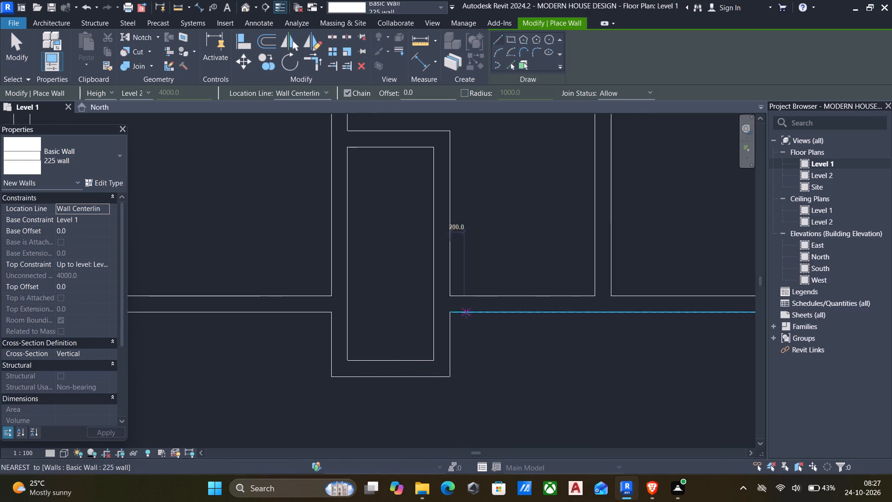
left_click(450, 194)
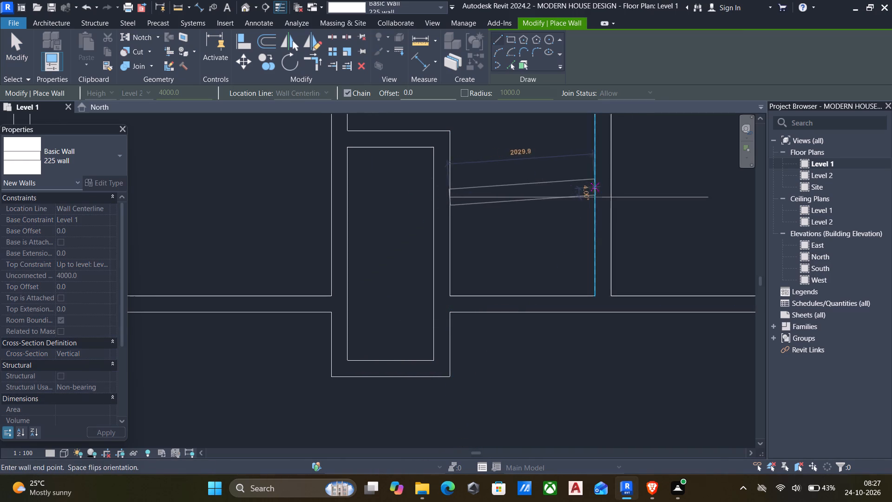
left_click(598, 195)
key("Escape")
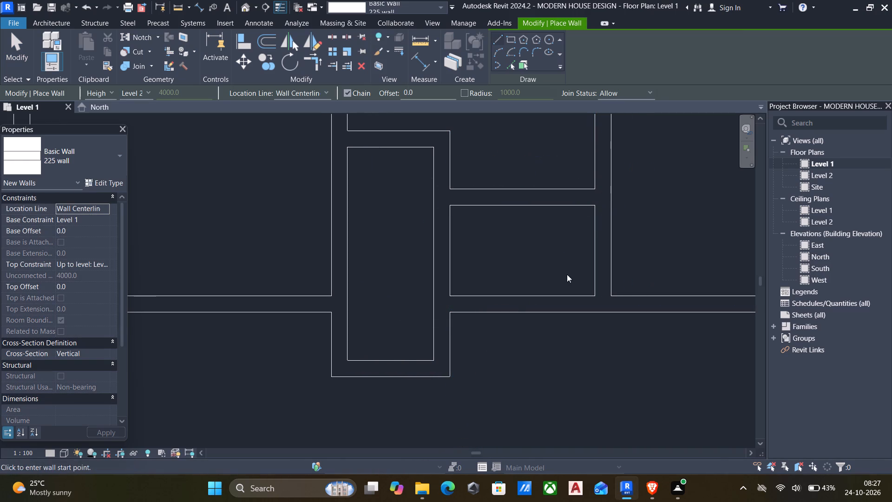
key("Escape")
Shorten the south wall beneath the new wall and trim it to a corner with the vertical wall, opening a front recess.
left_click(566, 292)
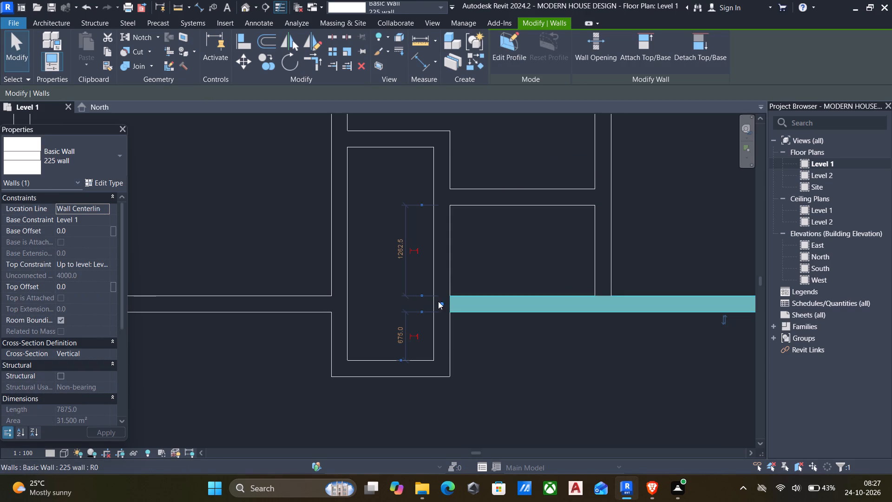
left_click_drag(439, 302, 577, 312)
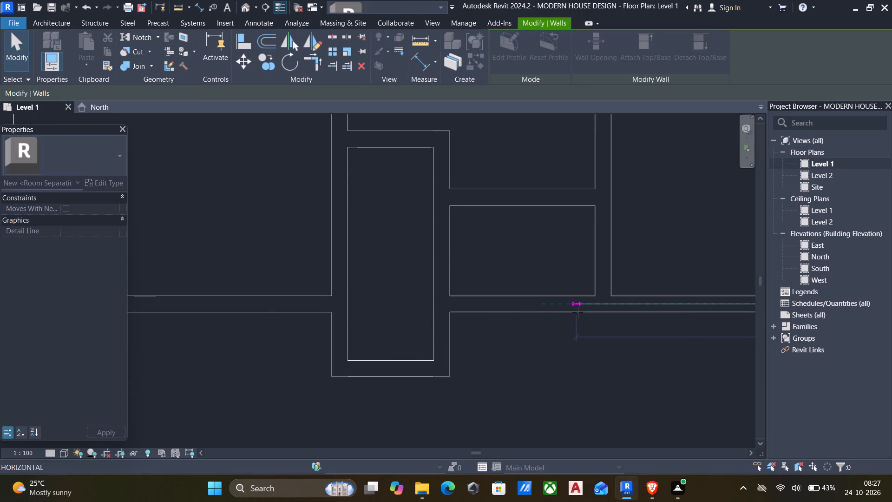
left_click_drag(577, 312, 578, 312)
type("TR")
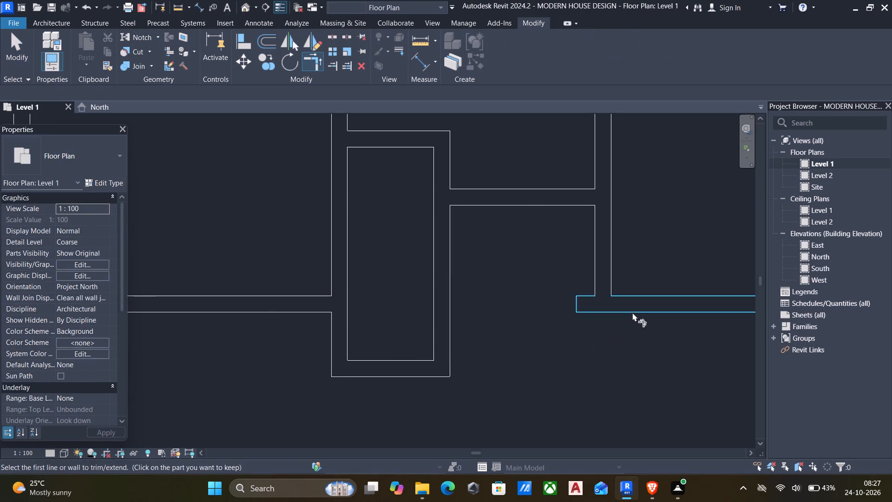
left_click(635, 311)
left_click(599, 273)
middle_click_drag(561, 340, 513, 346)
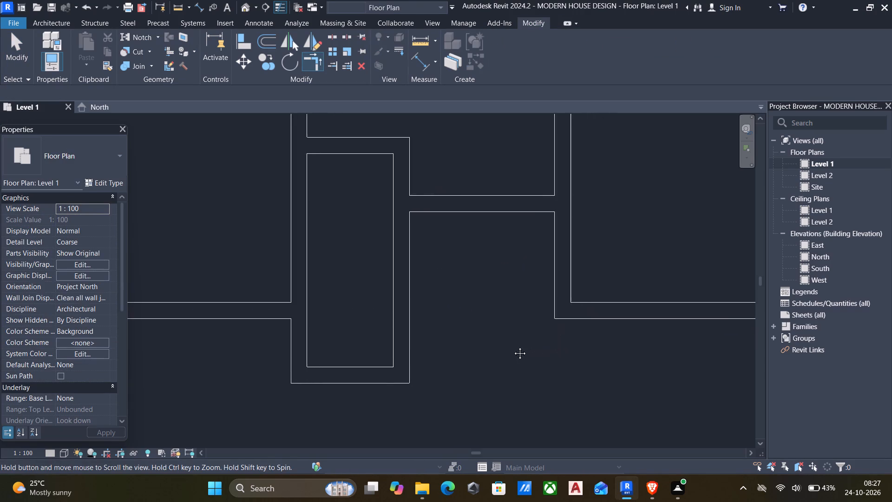
middle_click_drag(513, 346, 505, 346)
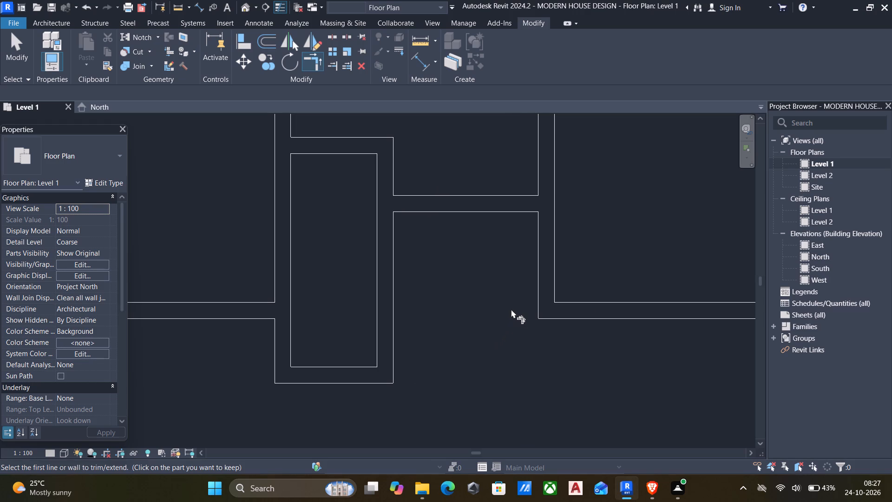
Dimension the depth of the southern projection between the outer wall faces on its west side.
scroll(426, 290, "down", 1)
middle_click_drag(428, 290, 497, 288)
type("DI")
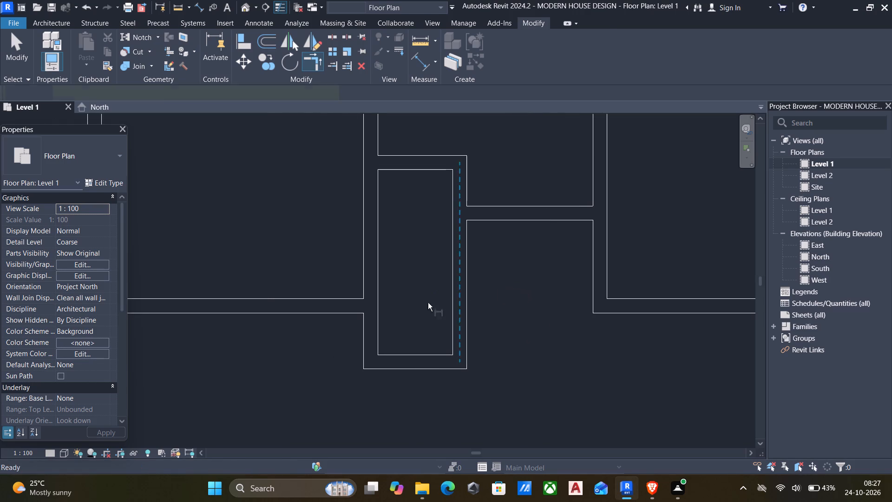
key("Tab")
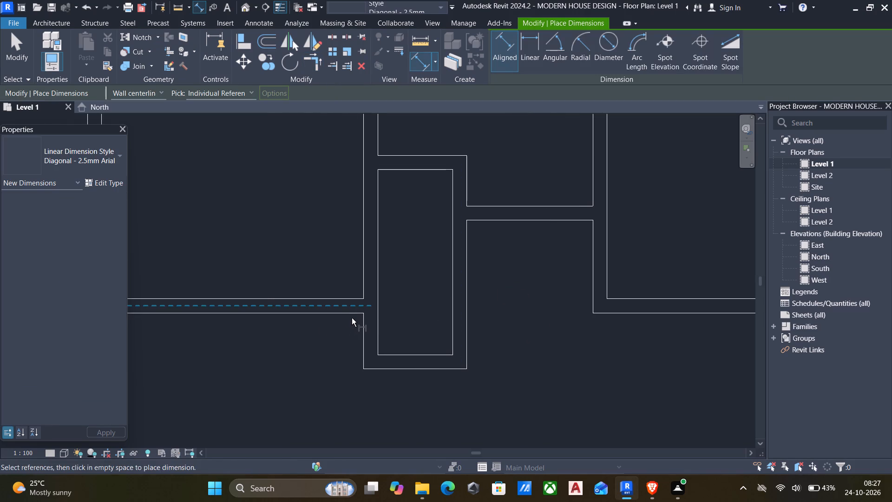
key("Tab")
left_click(351, 317)
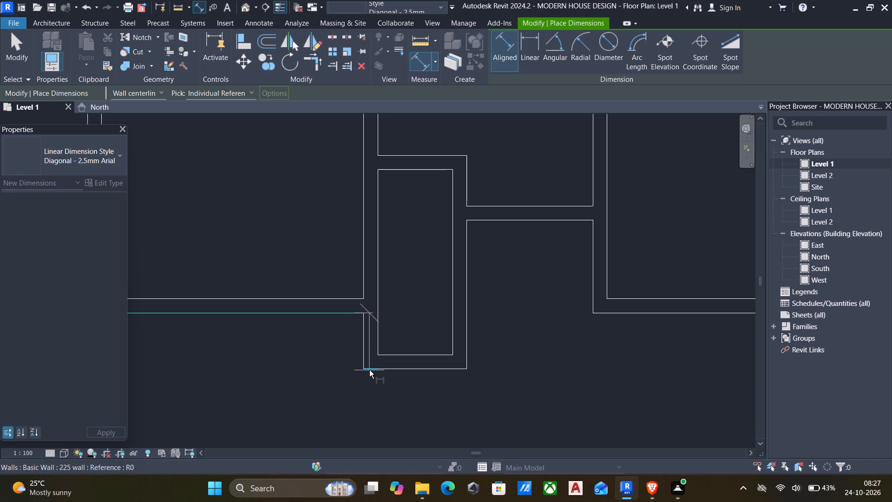
left_click(368, 370)
left_click(341, 360)
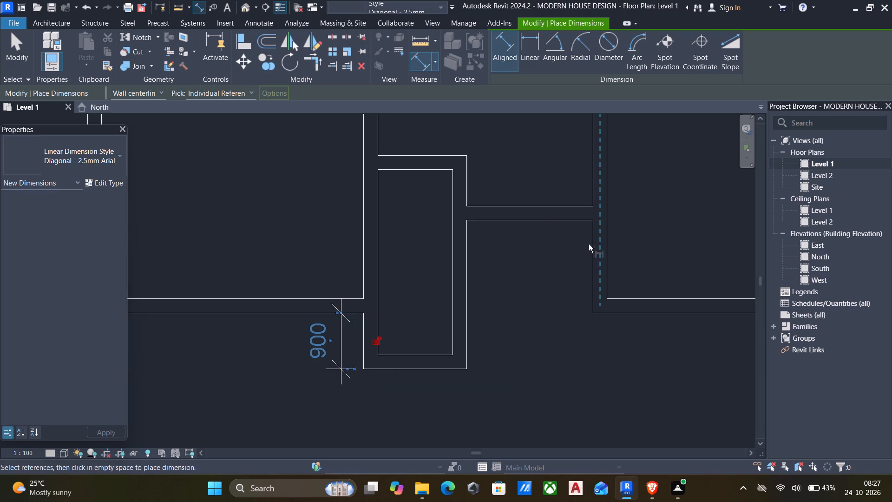
Dimension the depth of the front recess from its back wall's outer face to the south wall's outer face.
key("Tab")
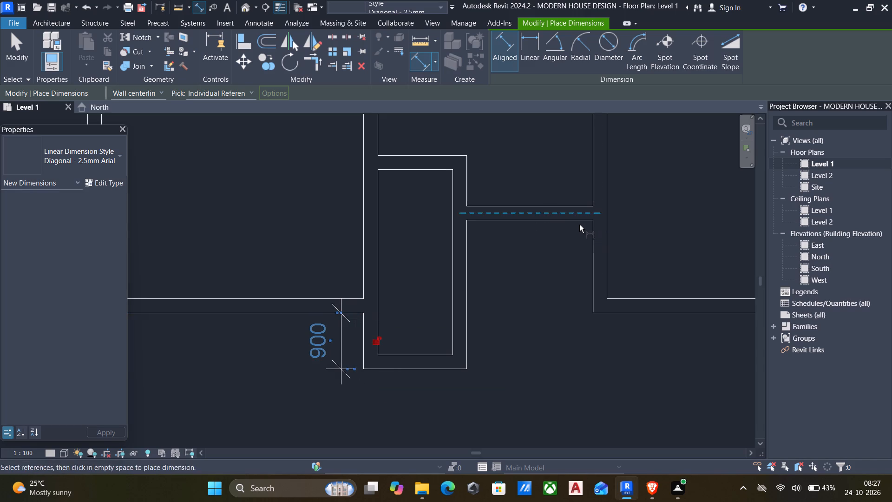
key("Tab")
left_click(576, 222)
key("Tab")
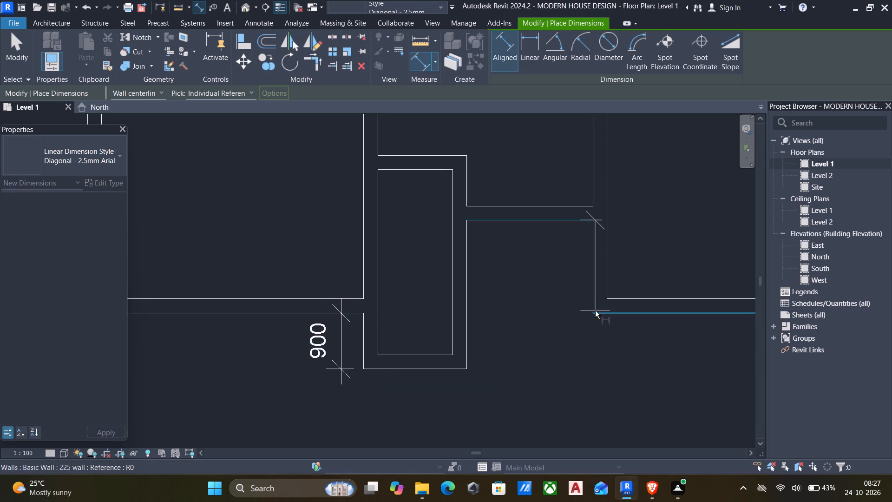
left_click(595, 313)
left_click(577, 310)
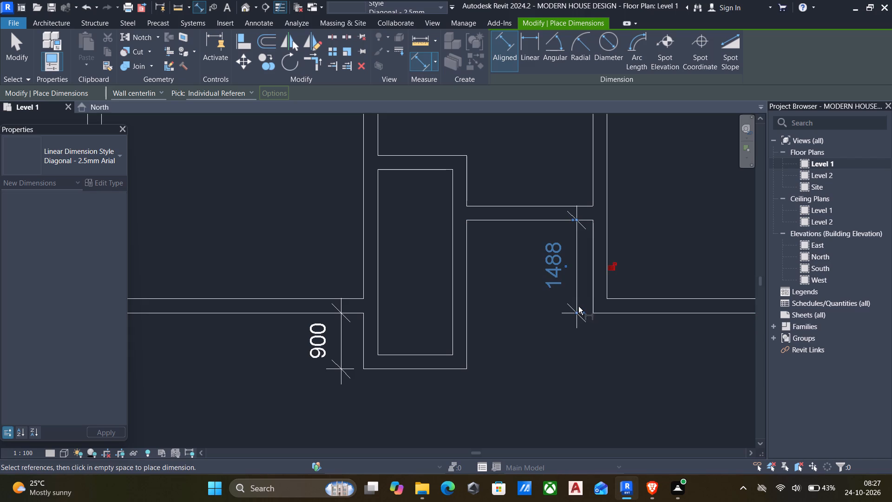
key("Escape")
key("Escape")
Set the front recess's depth to 1200 by moving the south wall on its east side.
left_click(629, 308)
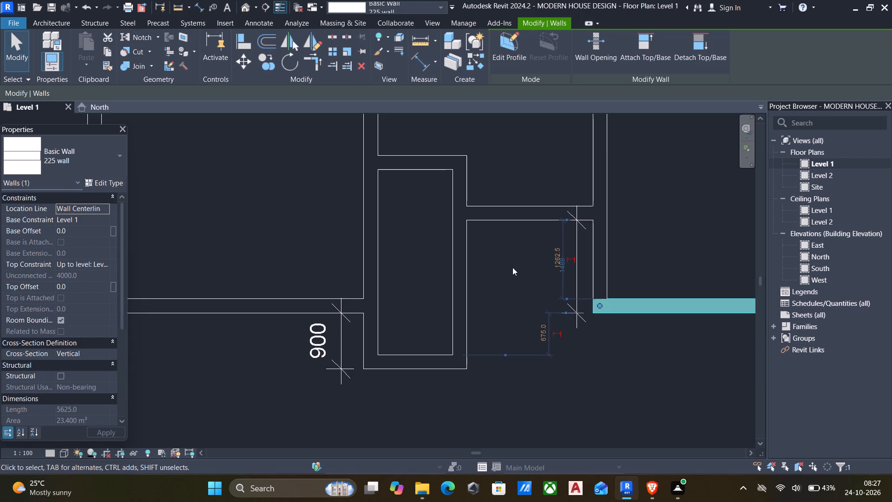
scroll(554, 271, "up", 9)
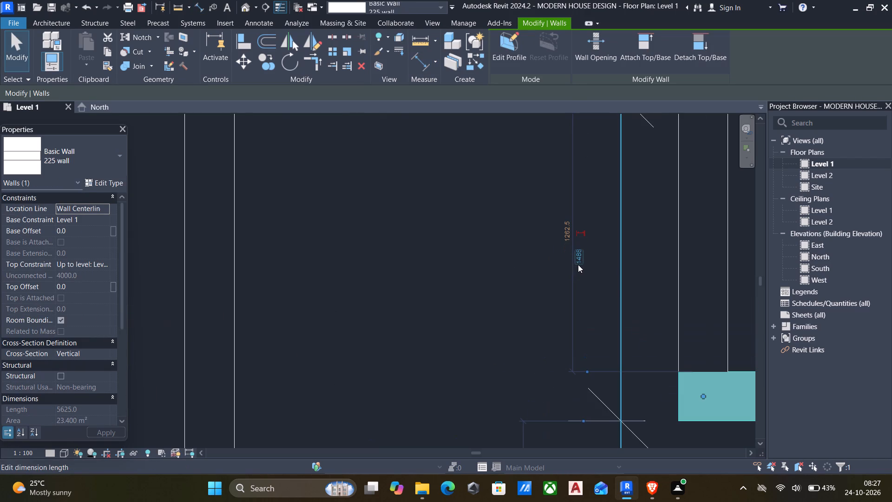
left_click(578, 264)
scroll(579, 296, "down", 4)
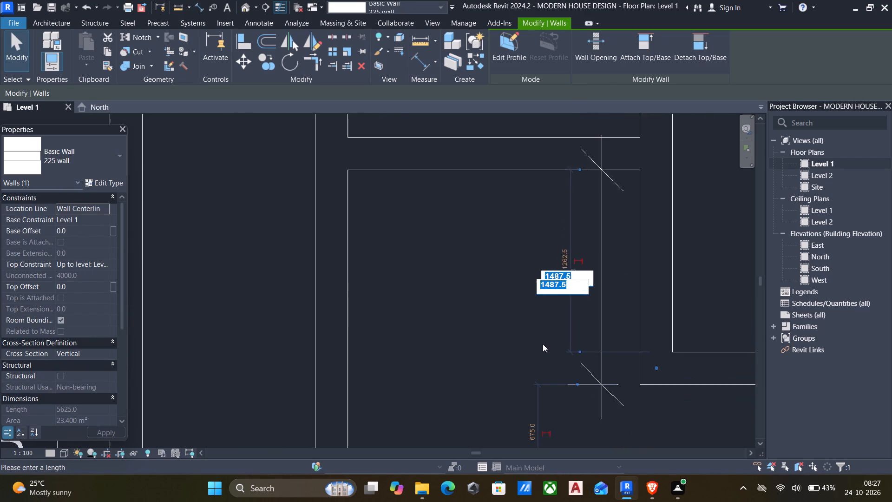
middle_click_drag(526, 352, 509, 311)
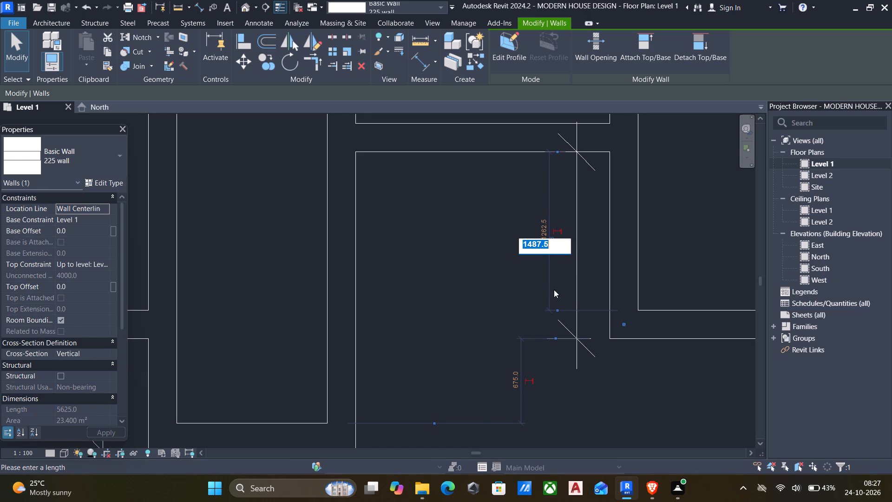
type("13")
key("BackSpace")
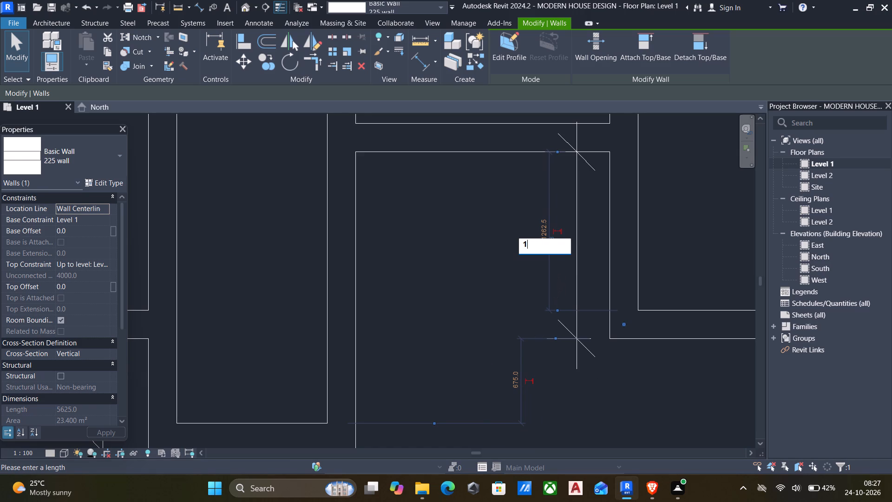
type("200")
key("Return")
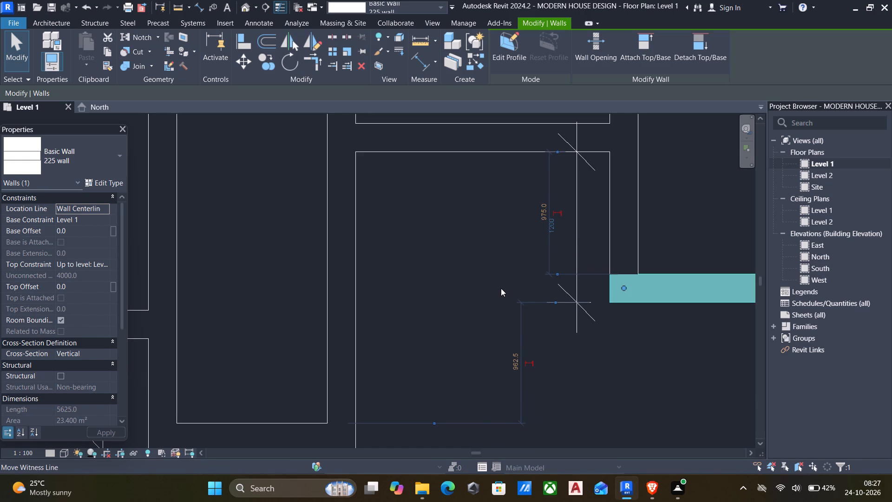
left_click(501, 288)
Set the southern projection's outer depth to 750 by moving the narrow room's southern end wall.
middle_click(472, 306)
scroll(471, 306, "down", 3)
middle_click_drag(439, 351, 439, 352)
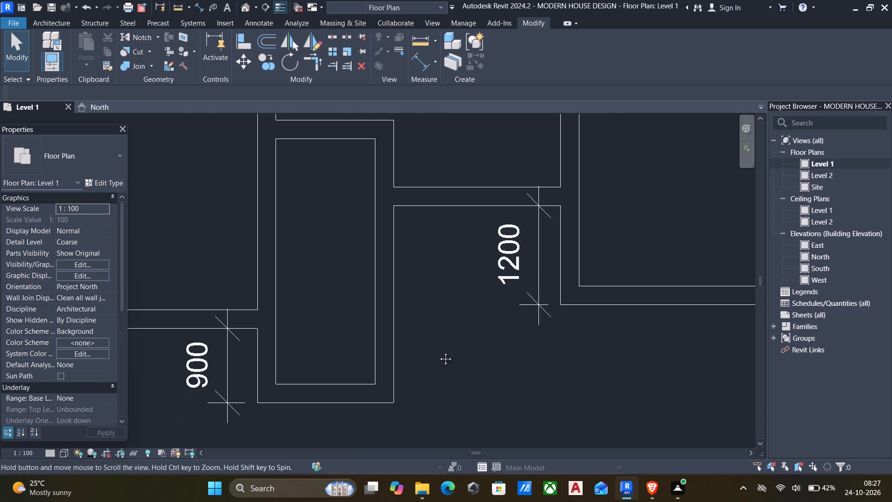
middle_click_drag(439, 352, 551, 306)
left_click(406, 339)
left_click(319, 324)
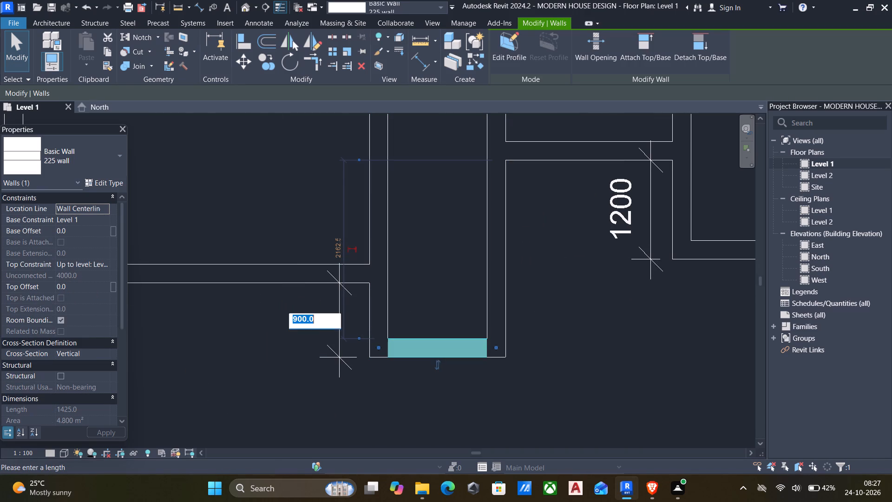
key("7")
type("50")
key("Return")
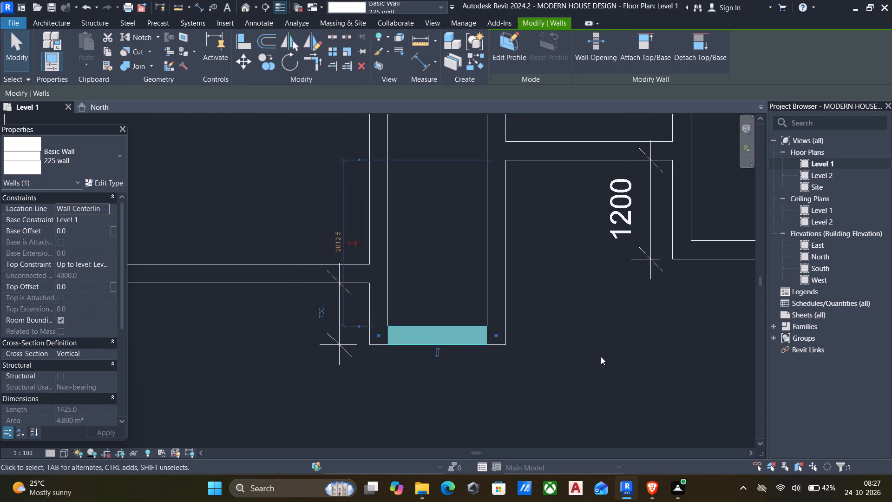
left_click(602, 357)
Dimension the narrow room's inner length between its north and south wall faces.
scroll(602, 358, "down", 3)
middle_click_drag(601, 359, 579, 363)
middle_click_drag(581, 354, 571, 361)
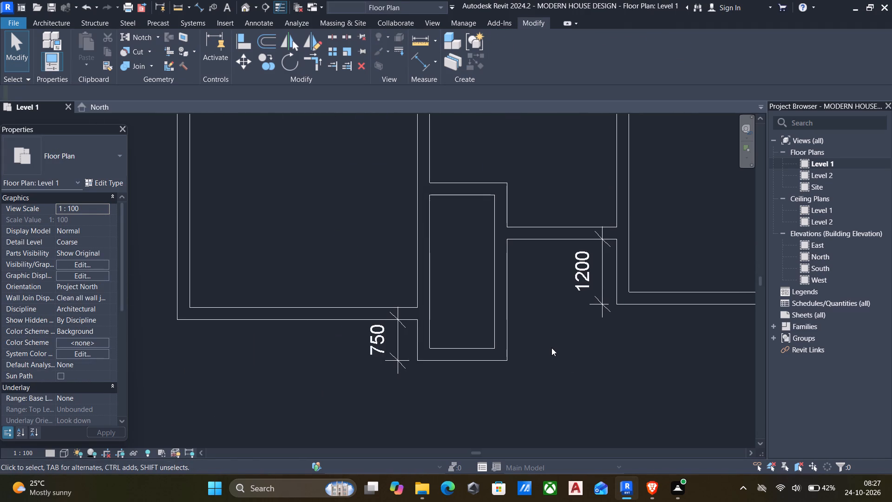
middle_click_drag(460, 284, 490, 316)
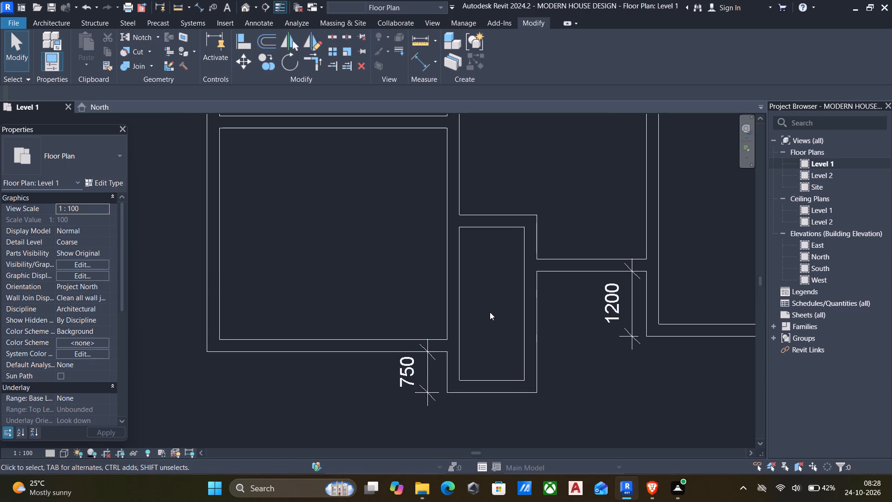
left_click(485, 227)
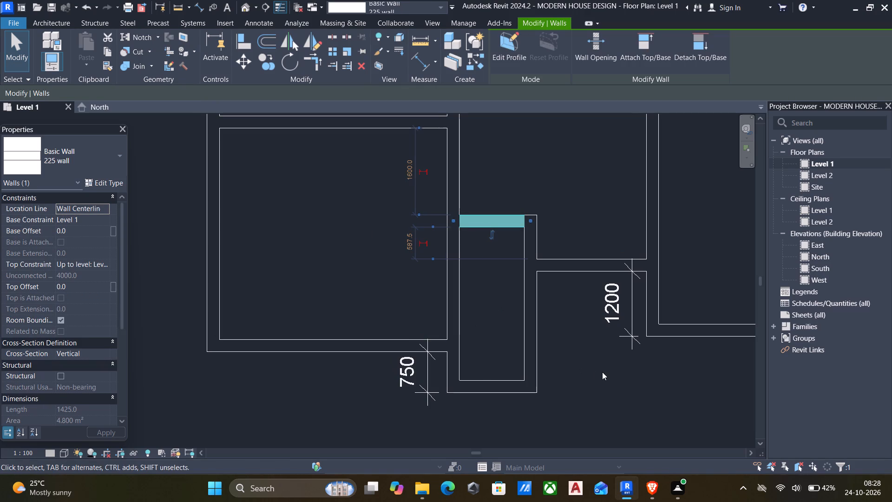
type("DI")
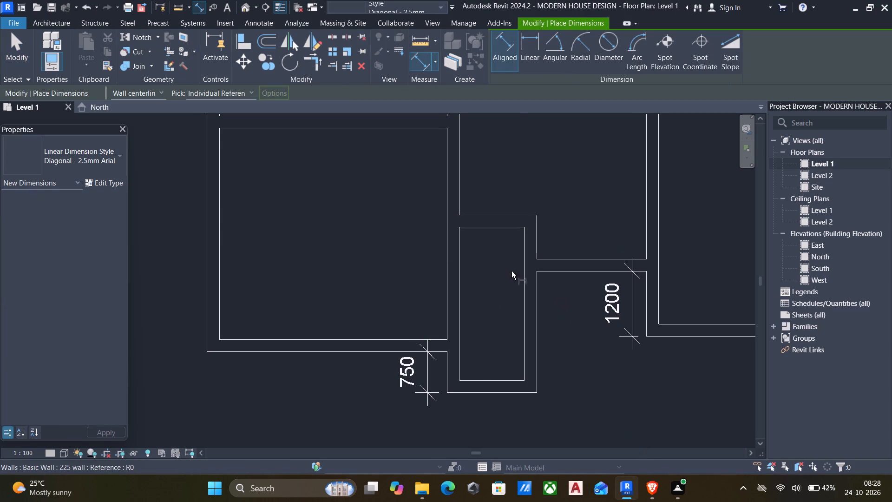
key("Tab")
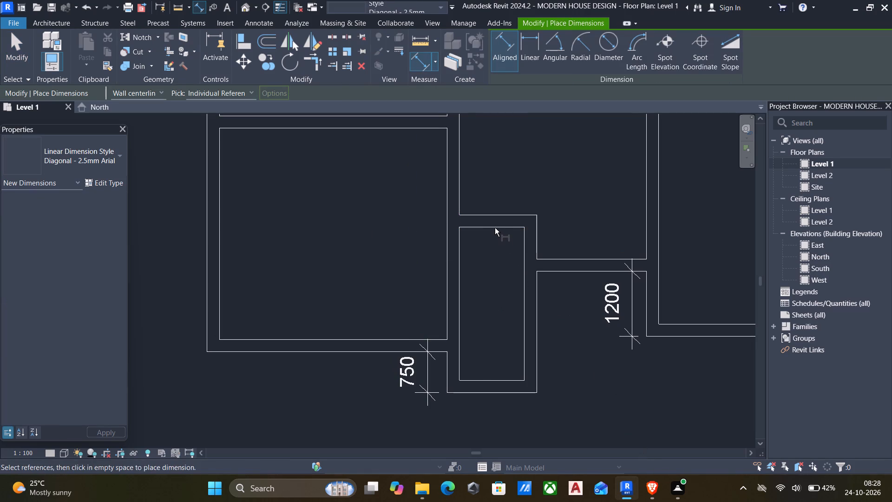
key("Tab")
left_click(495, 228)
key("Tab")
left_click(498, 383)
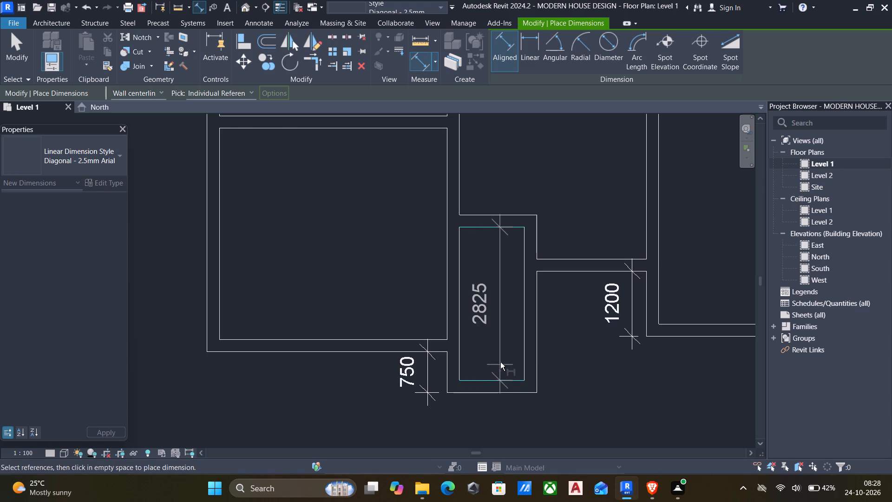
left_click(500, 362)
key("Escape")
key("Escape")
Set the narrow room's inner length to 2400 by moving its north wall.
left_click(480, 225)
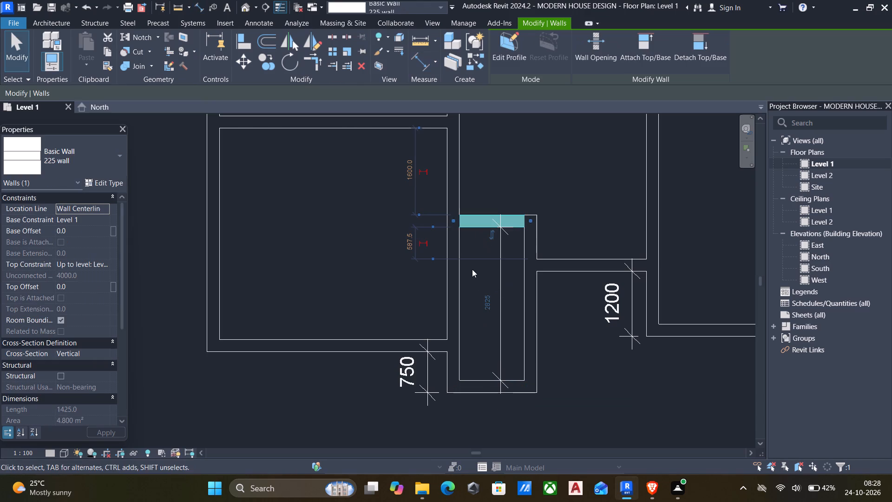
left_click(489, 304)
type("25")
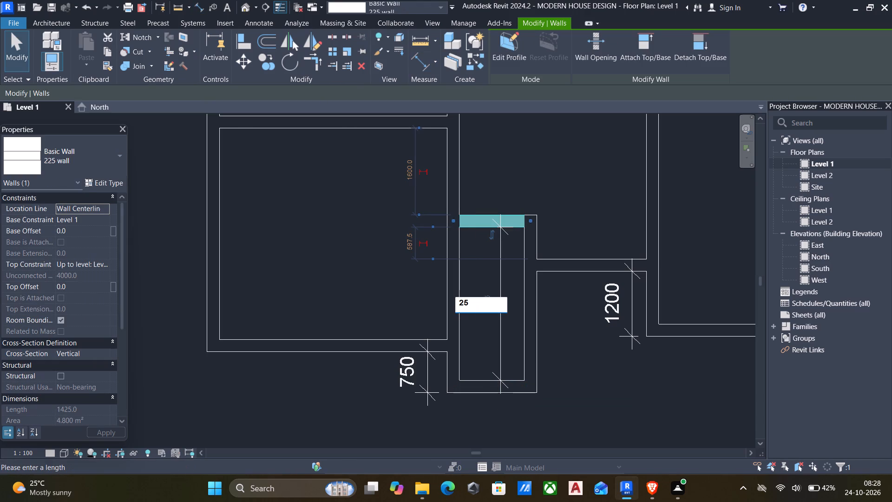
key("BackSpace")
type("400")
key("Return")
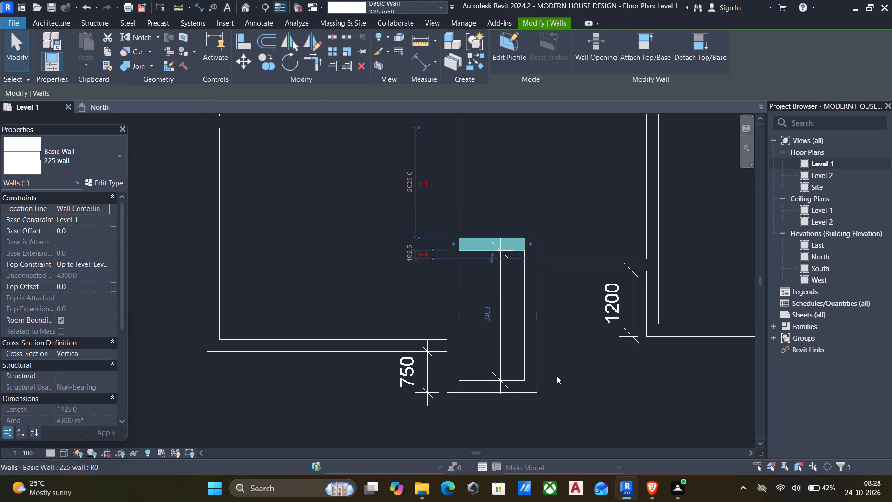
Set the narrow room's inner length to 2700 by moving its north wall.
left_click(557, 376)
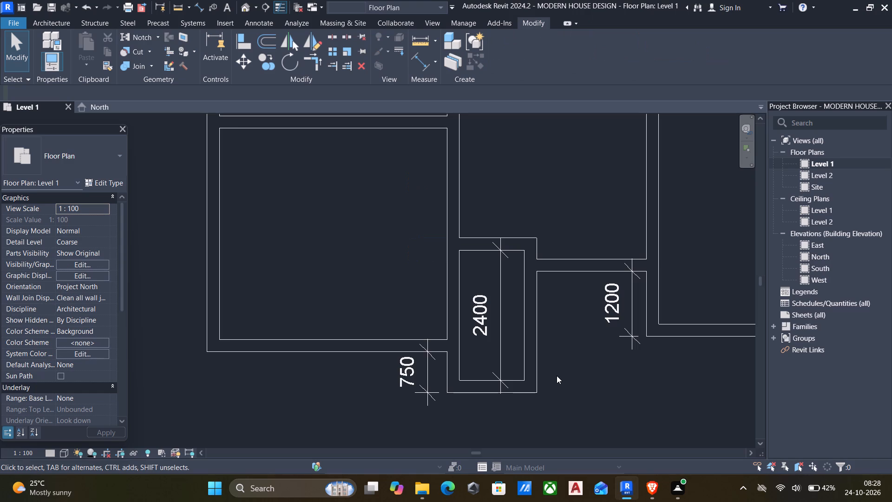
left_click(478, 248)
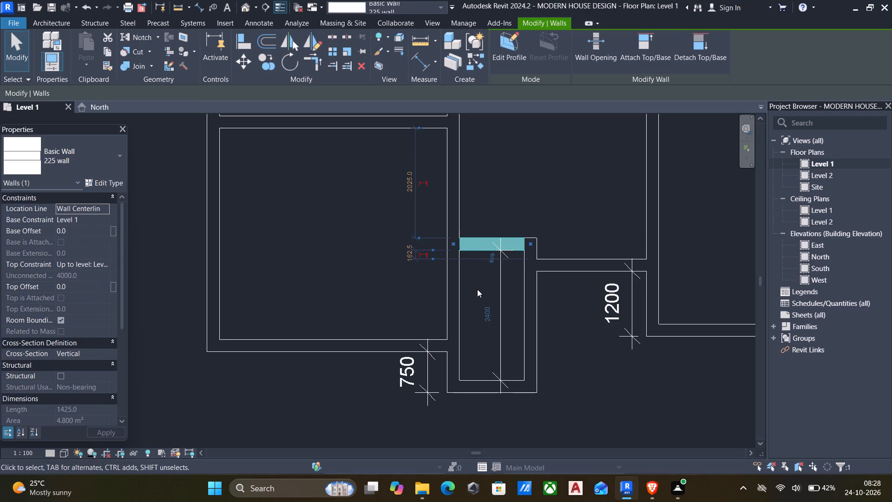
left_click(483, 308)
type("2700")
key("Return")
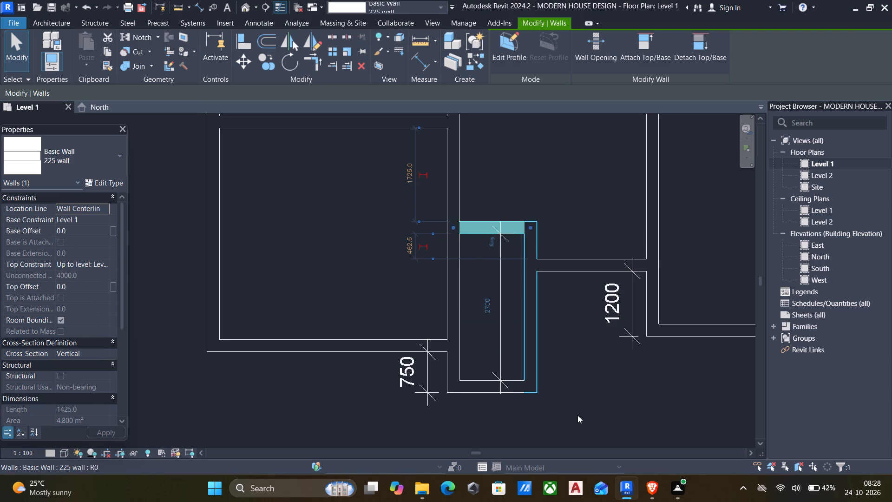
left_click(578, 435)
Select all dimension instances in the entire project and delete them.
scroll(577, 410, "down", 5)
middle_click_drag(577, 409, 556, 383)
middle_click_drag(553, 383, 536, 388)
scroll(525, 389, "down", 3)
middle_click_drag(307, 313, 300, 343)
scroll(303, 343, "down", 1)
middle_click_drag(404, 244, 403, 328)
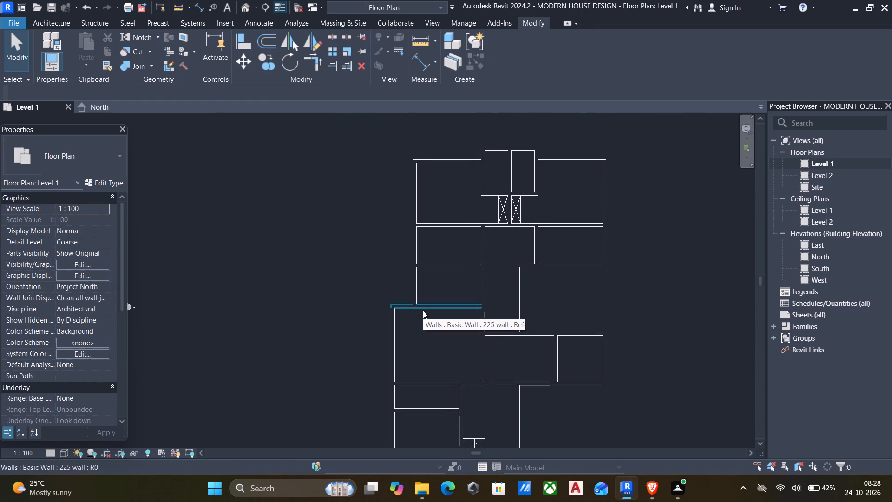
middle_click_drag(431, 390, 432, 305)
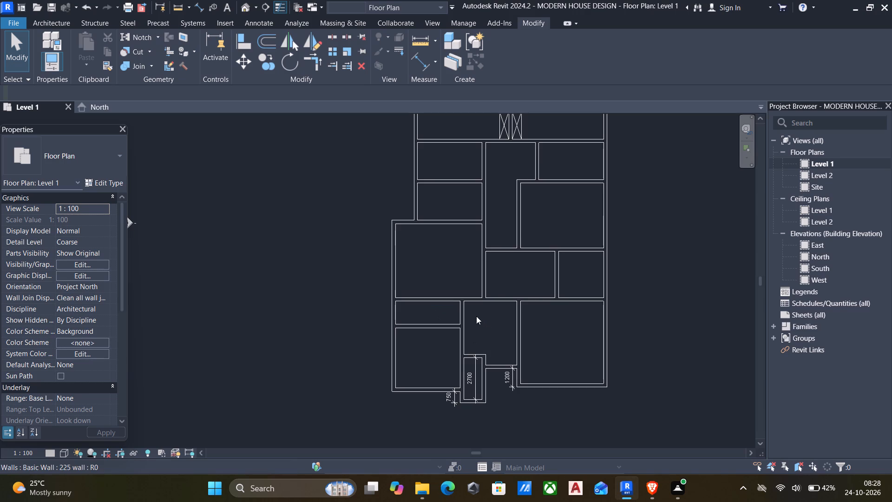
scroll(453, 321, "up", 4)
middle_click_drag(459, 355, 457, 305)
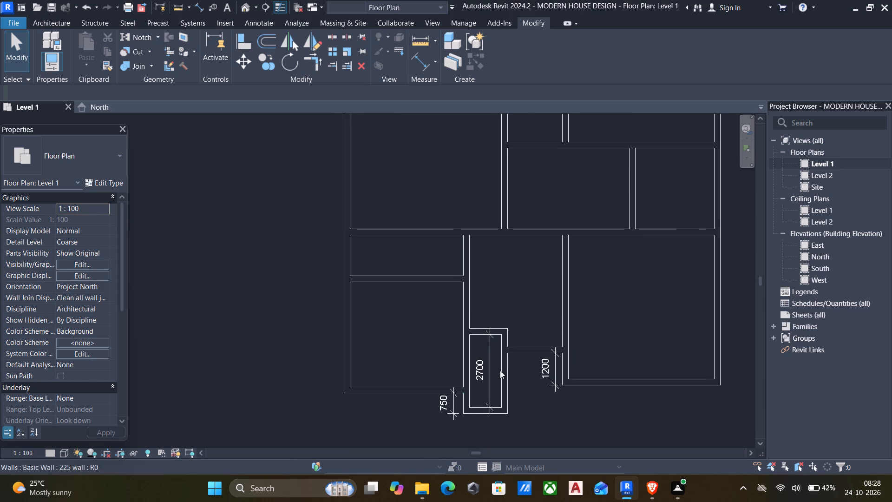
left_click(547, 366)
key("s")
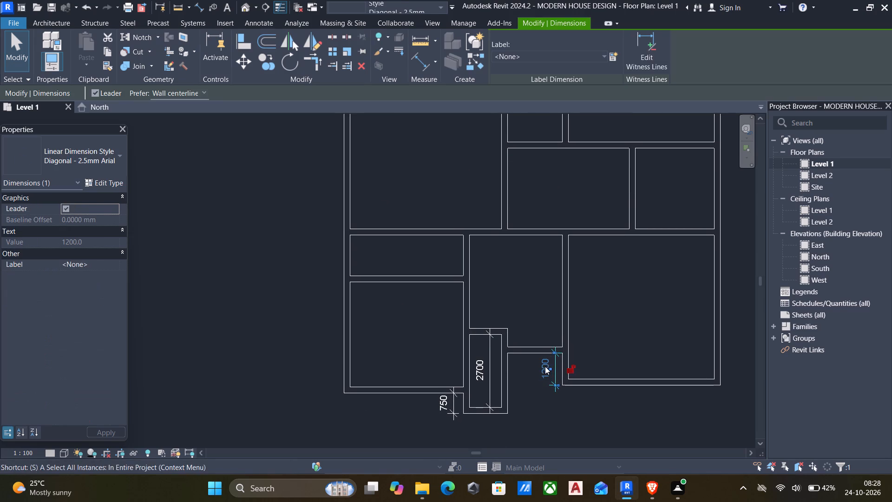
key("a")
key("Delete")
Extend the north wall of the large east room eastward past the exterior wall, to a total length of about 7400.
scroll(498, 360, "down", 5)
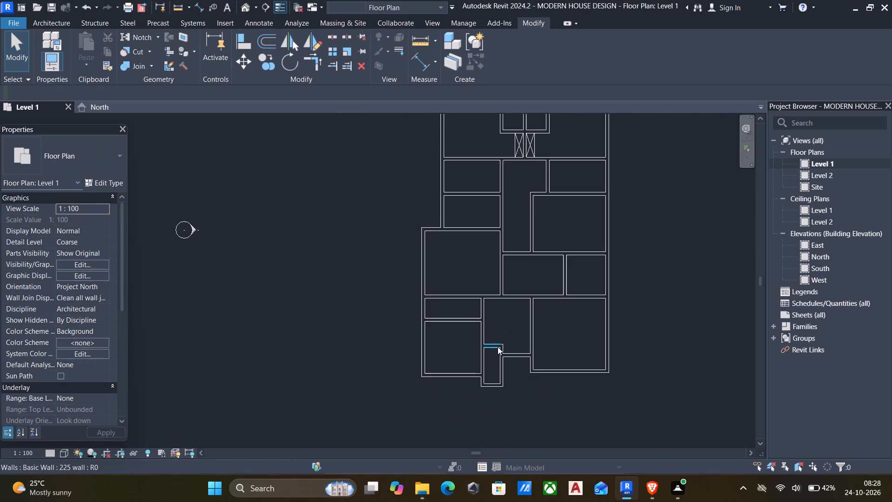
middle_click_drag(496, 329, 470, 389)
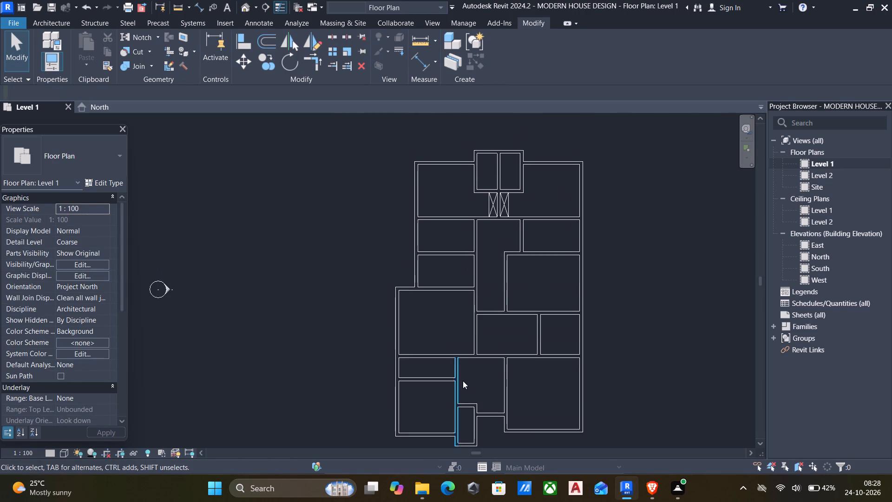
middle_click(511, 377)
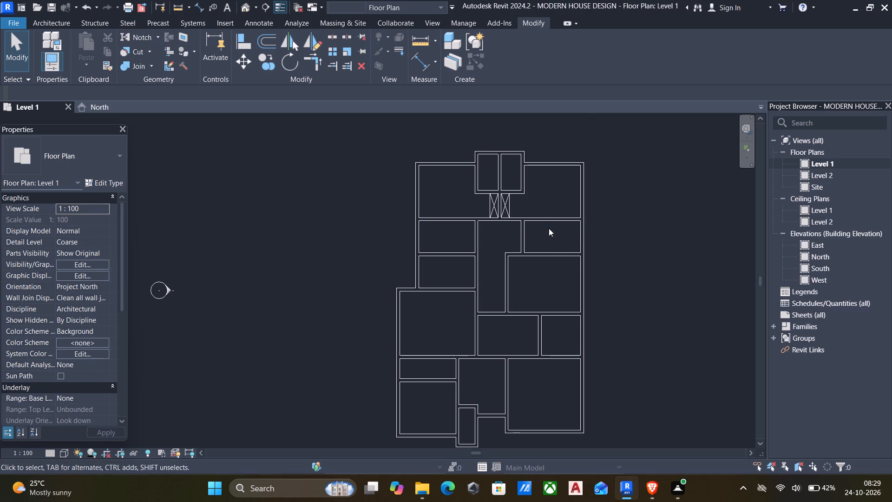
left_click(551, 256)
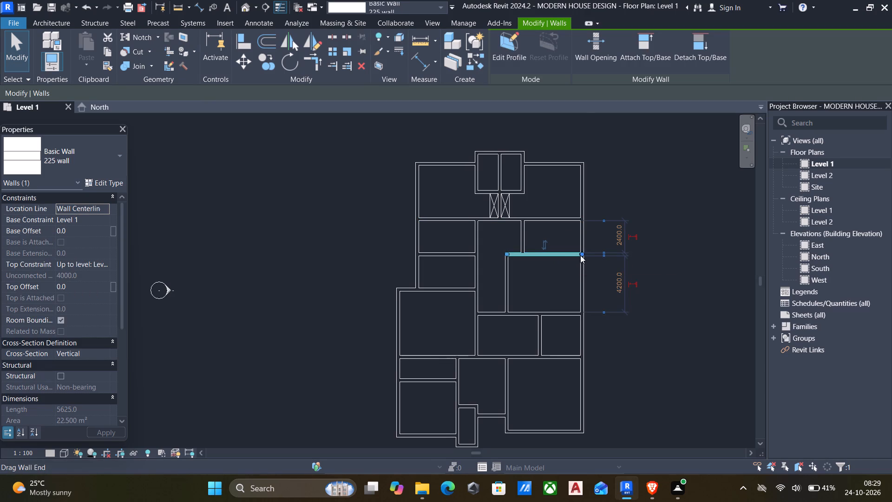
left_click_drag(580, 255, 656, 259)
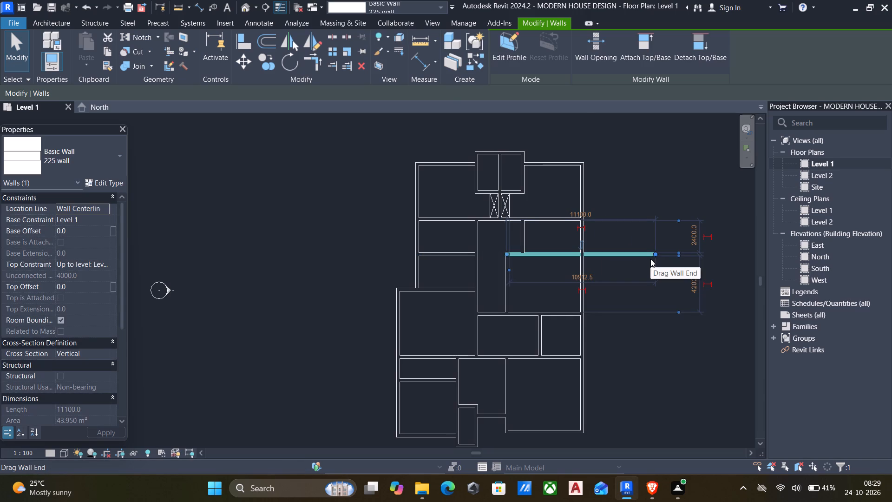
left_click_drag(655, 254, 607, 251)
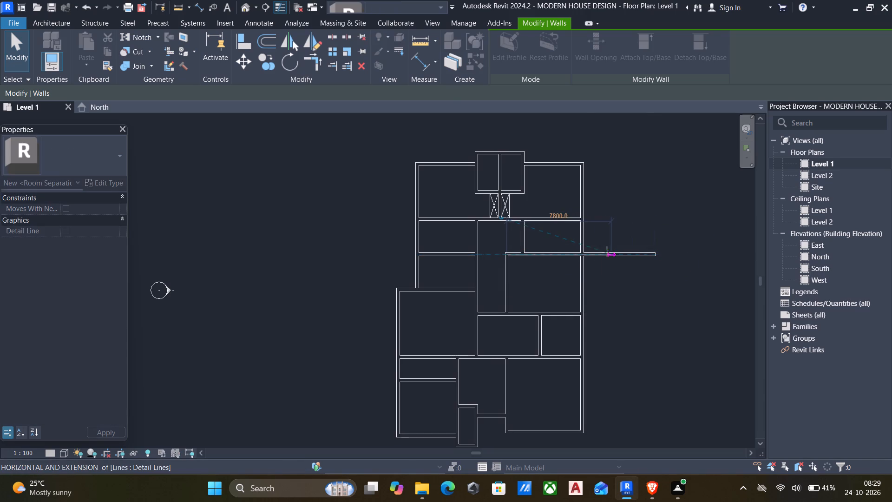
left_click_drag(607, 251, 606, 251)
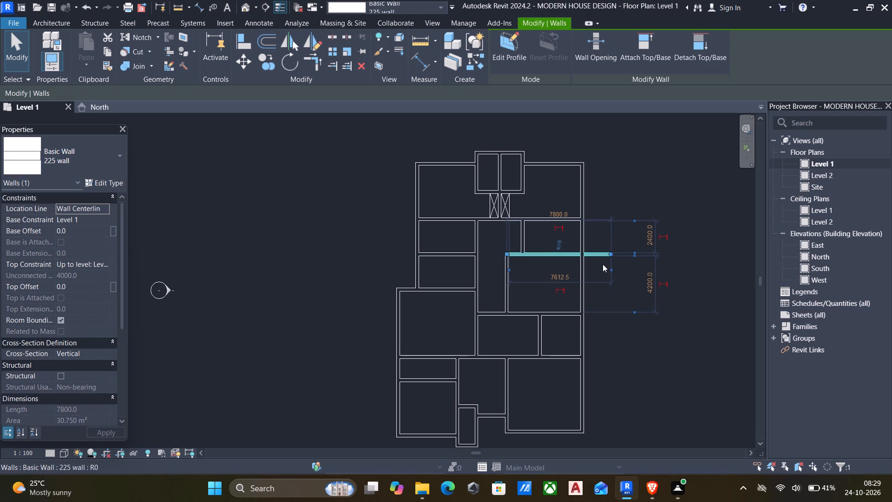
scroll(604, 260, "up", 8)
left_click_drag(620, 247, 606, 250)
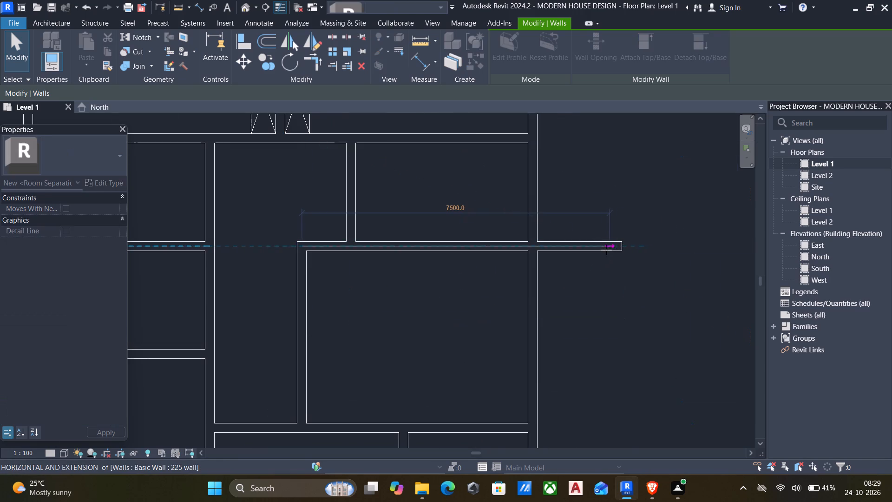
left_click_drag(606, 250, 605, 250)
scroll(594, 273, "down", 5)
middle_click_drag(588, 313, 590, 279)
scroll(590, 283, "down", 1)
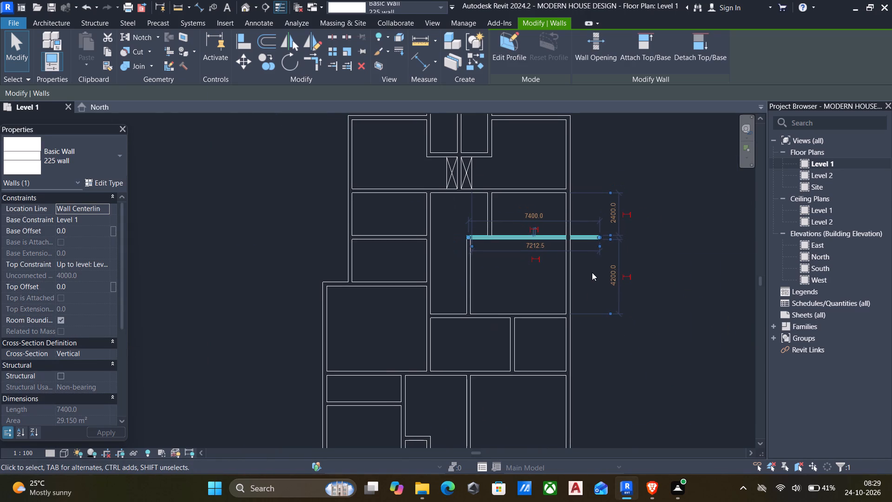
Draw a matching 225 wall about 7650 long southward from the extended wall's east end, stopping in line with the long cross wall.
key("c")
key("s")
scroll(597, 269, "up", 4)
left_click(605, 217)
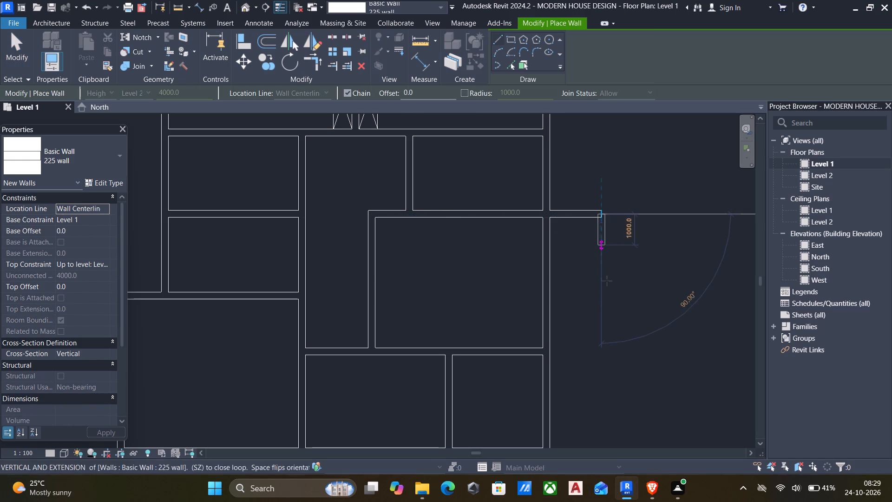
middle_click_drag(609, 313, 612, 287)
scroll(612, 286, "down", 2)
scroll(607, 331, "down", 1)
middle_click_drag(607, 332, 610, 240)
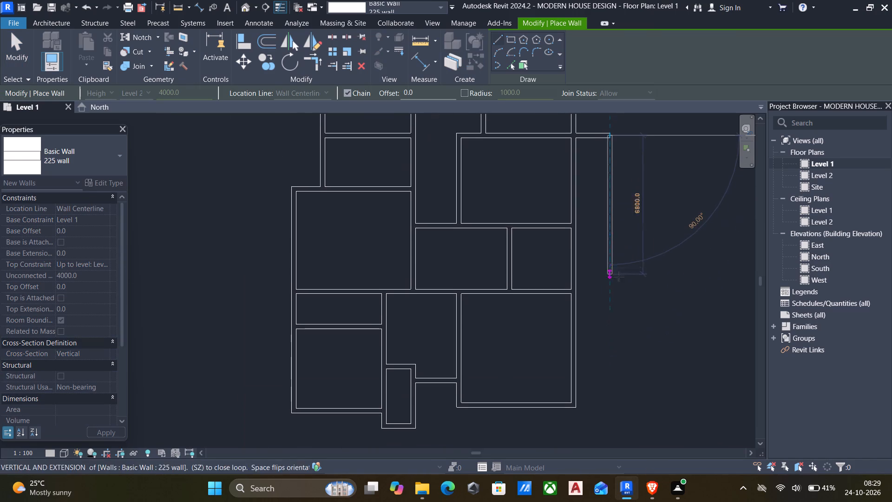
left_click(605, 288)
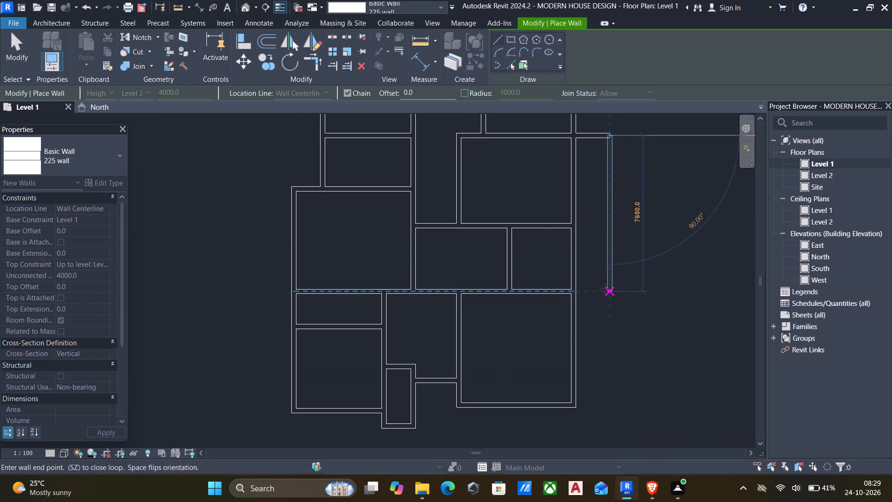
key("Escape")
Trim/extend the long cross wall to meet the new east wall in a corner, closing the eastern projection.
type("TR")
left_click(540, 293)
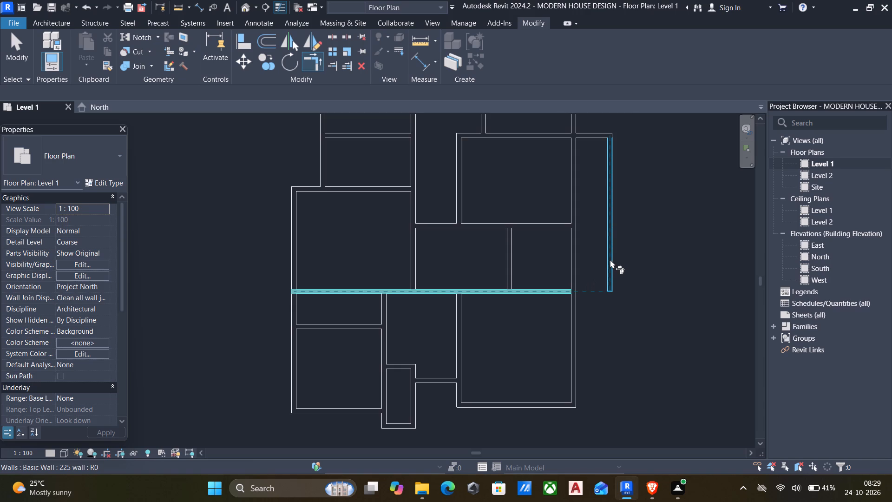
left_click(610, 259)
middle_click_drag(618, 303, 609, 379)
scroll(616, 379, "down", 4)
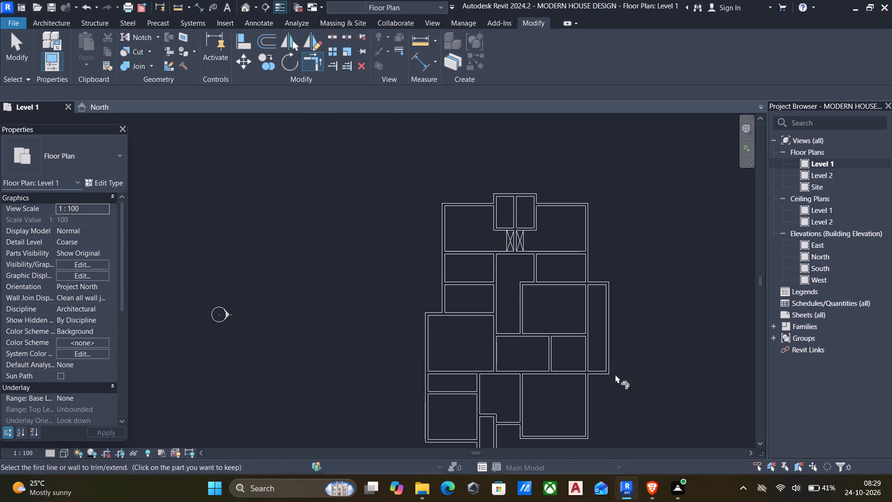
Split the original east wall beside the small room, between the large room's south wall and the long cross wall.
key("s")
key("l")
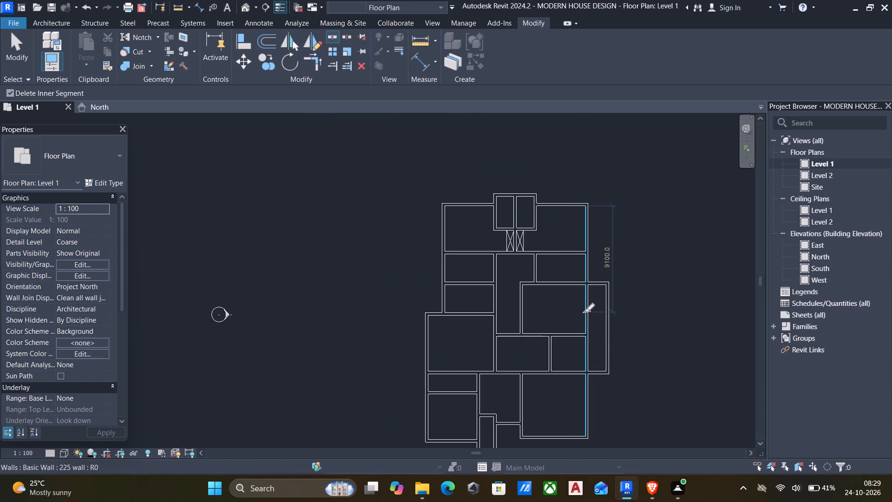
left_click(585, 318)
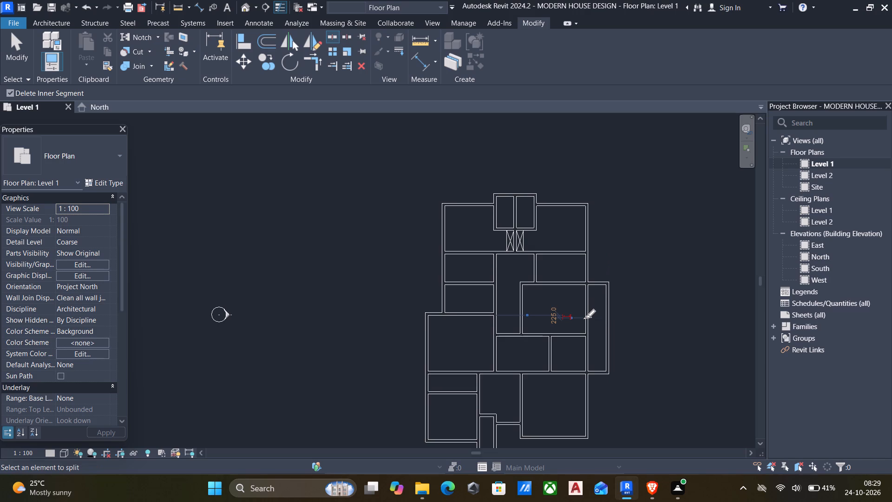
key("ctrl+z")
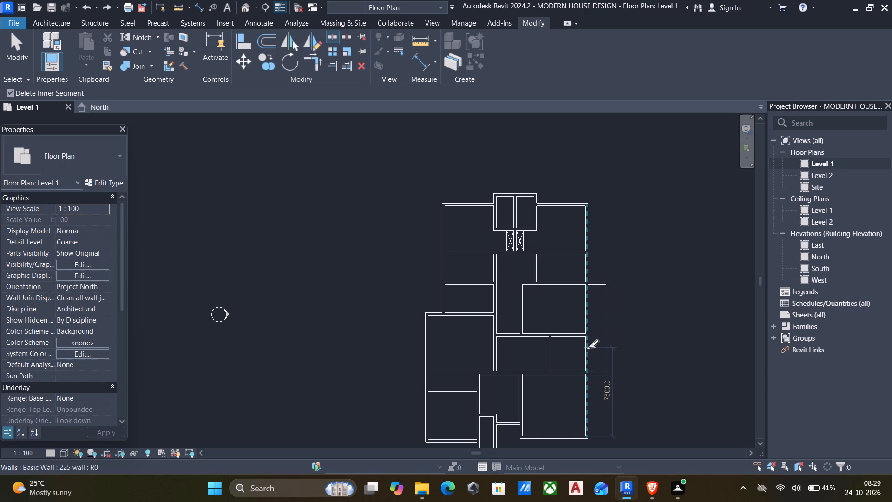
left_click(589, 348)
key("Escape")
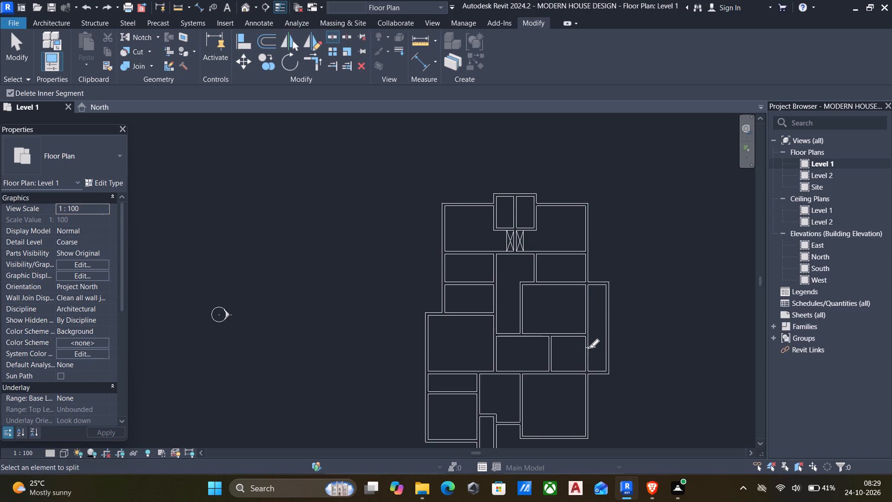
key("Escape")
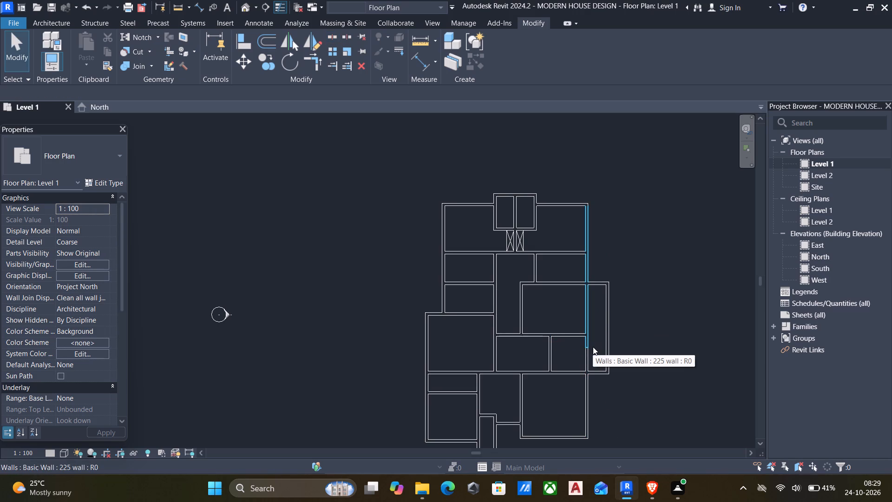
Trim the large room's south wall and the upper segment of the split east wall into a corner.
key("t")
key("r")
left_click(558, 330)
left_click(586, 312)
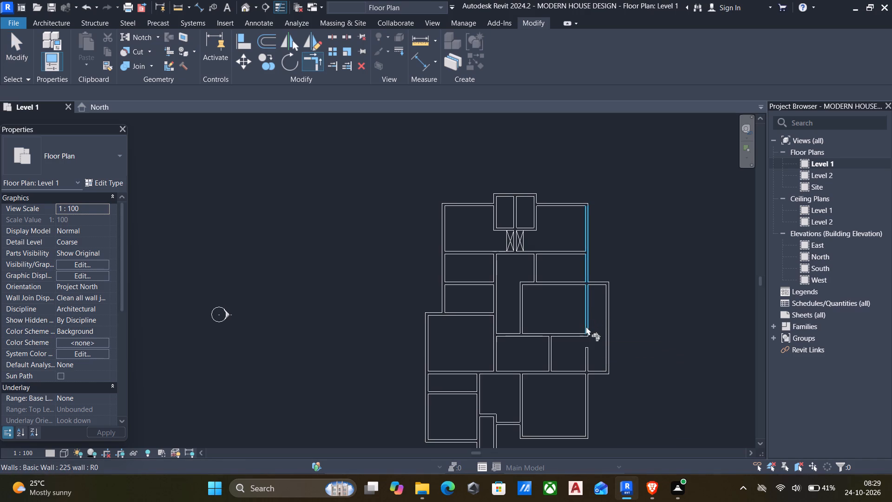
Align the lower east wall segment's north end with the long cross wall's north face, opening the small room into the projection.
scroll(583, 370, "up", 1)
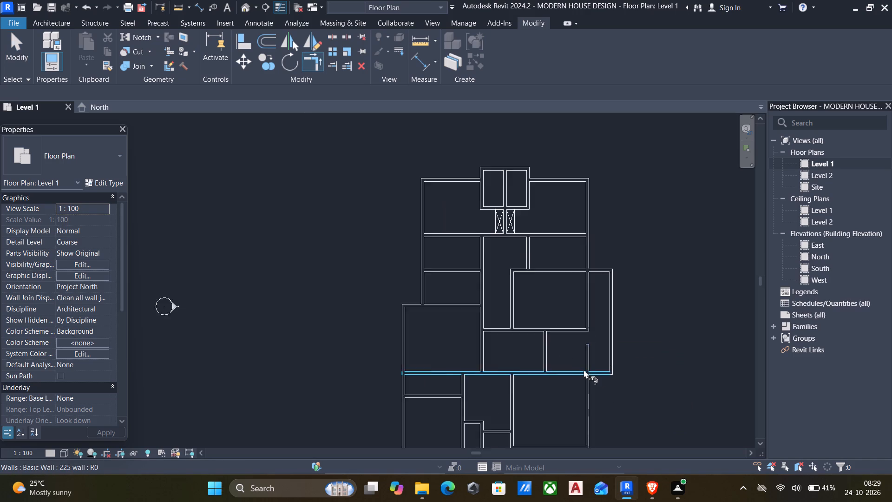
scroll(584, 370, "up", 5)
type("AL")
scroll(583, 369, "up", 5)
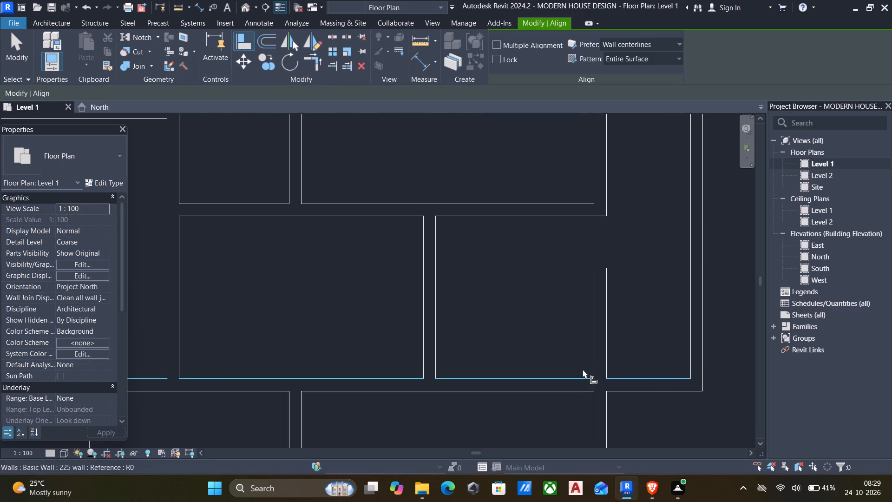
left_click(582, 376)
left_click(601, 269)
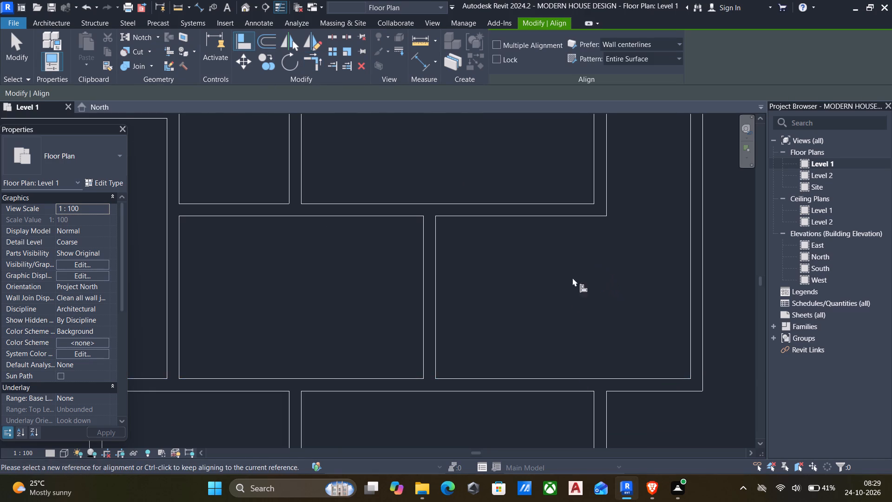
scroll(565, 295, "down", 6)
scroll(564, 291, "up", 1)
middle_click_drag(564, 291, 550, 328)
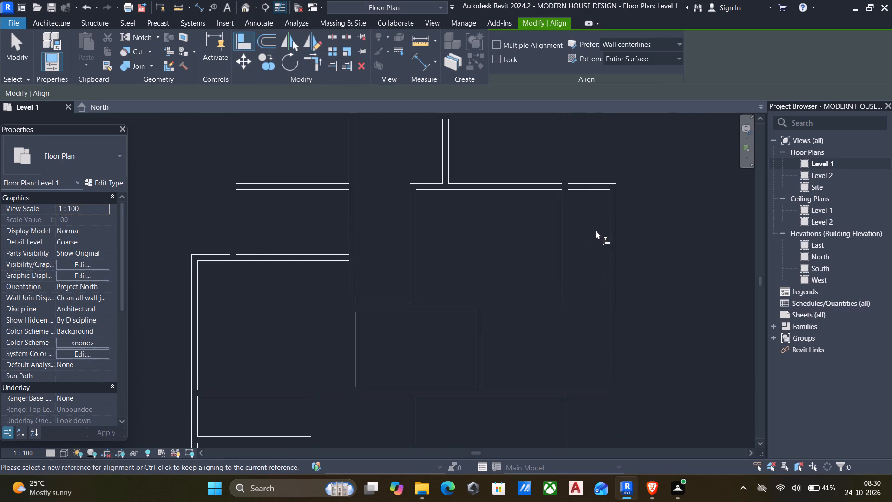
key("Escape")
Place an aligned dimension from the original east wall's outer face to the new east wall's outer face, just north of the projection.
type("DI")
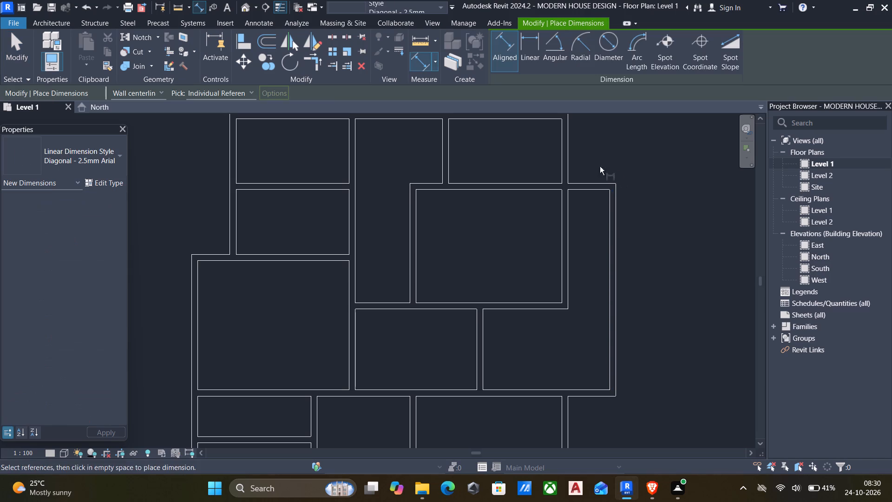
scroll(562, 172, "up", 5)
scroll(608, 197, "up", 4)
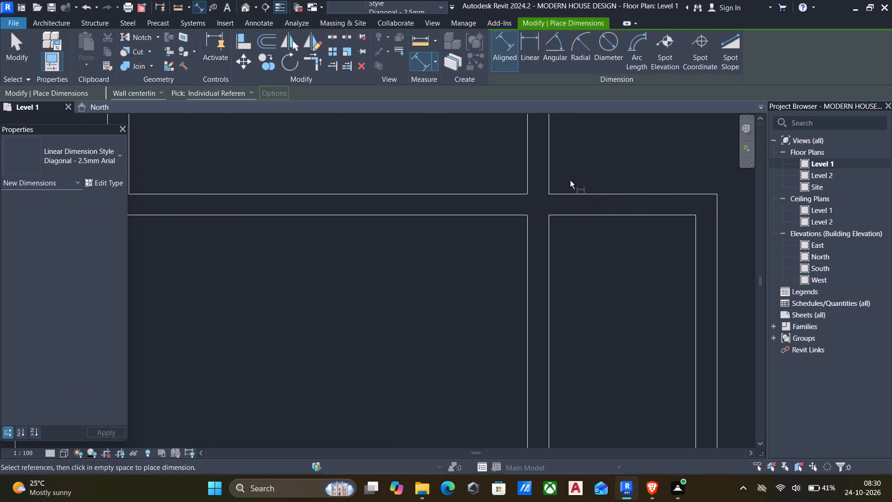
key("Tab")
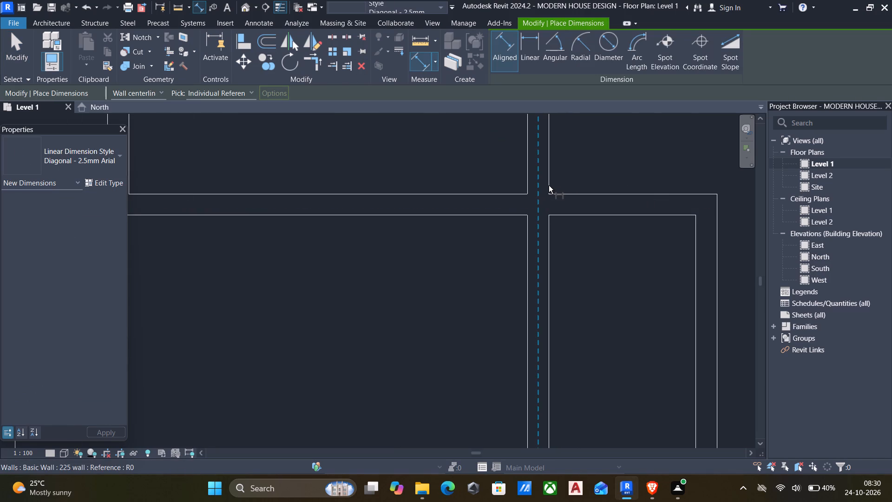
left_click(549, 185)
left_click(718, 198)
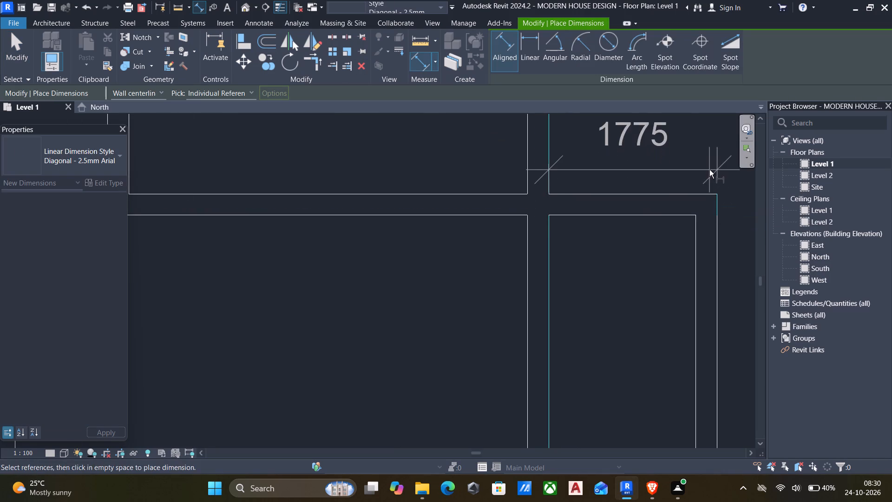
left_click(709, 169)
middle_click_drag(673, 196, 658, 218)
scroll(656, 231, "down", 3)
key("Escape")
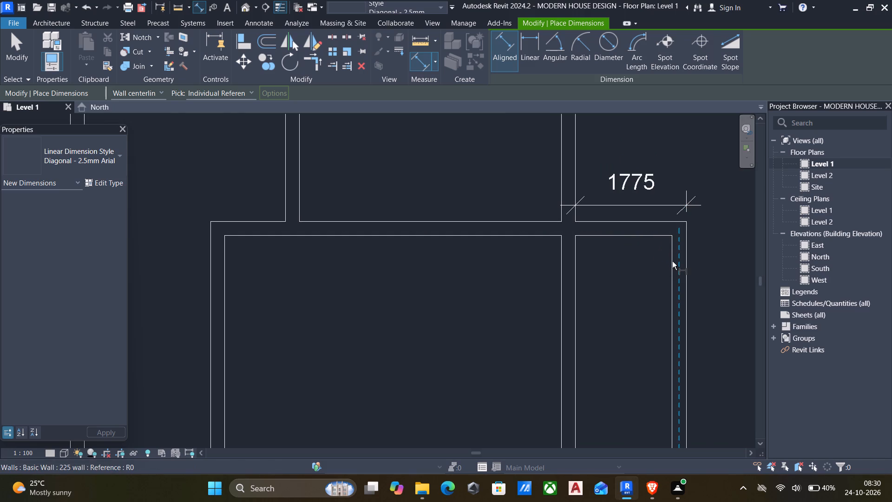
key("Escape")
Move the new east wall by setting its dimension from the original east wall to 1200 mm.
left_click(675, 261)
left_click(628, 184)
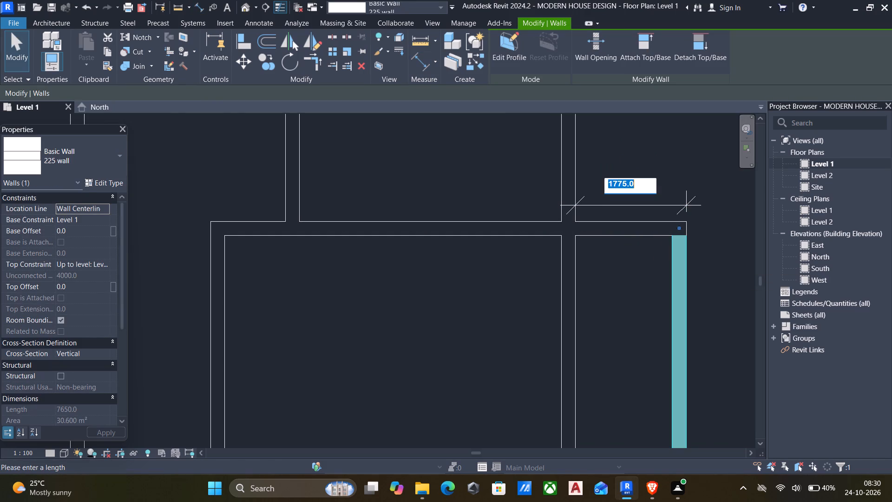
type("1200")
key("Return")
scroll(561, 230, "down", 4)
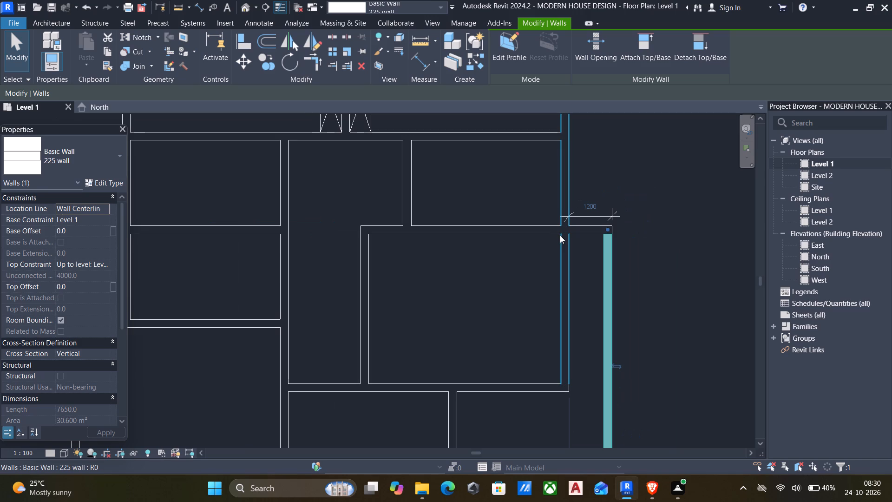
scroll(557, 239, "down", 2)
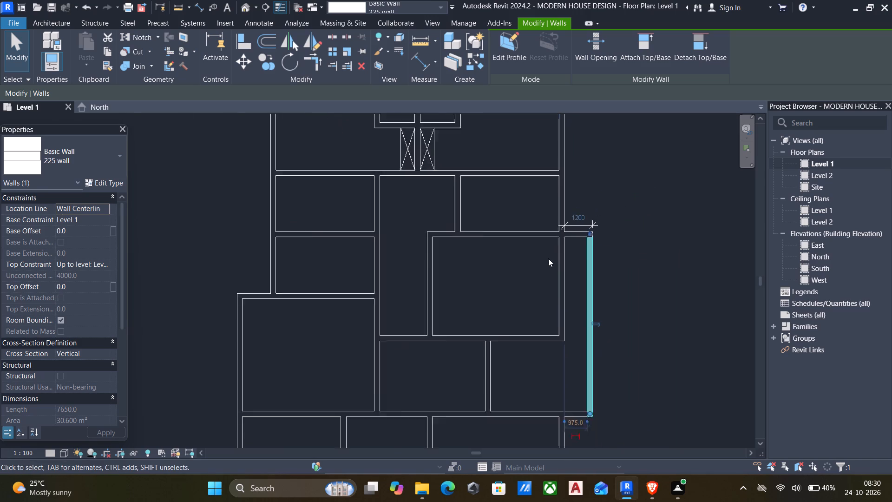
scroll(548, 258, "down", 3)
left_click(527, 277)
middle_click_drag(629, 270, 628, 264)
middle_click(628, 263)
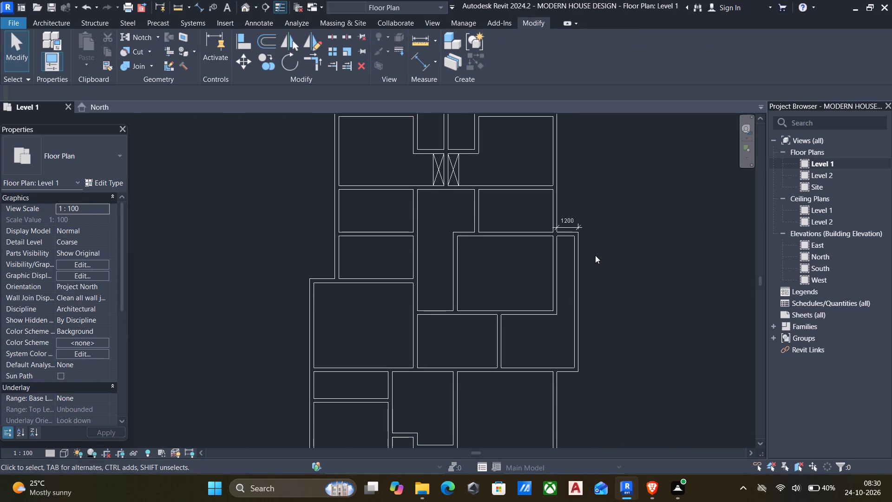
Select the projection's dimension with all its instances and delete them.
scroll(595, 255, "up", 5)
scroll(568, 211, "up", 4)
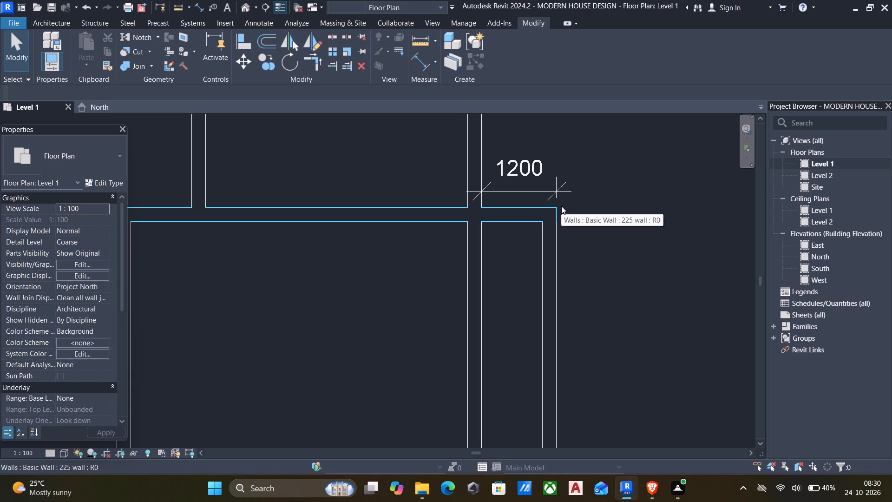
scroll(561, 219, "down", 4)
middle_click_drag(561, 329, 580, 210)
scroll(595, 239, "down", 2)
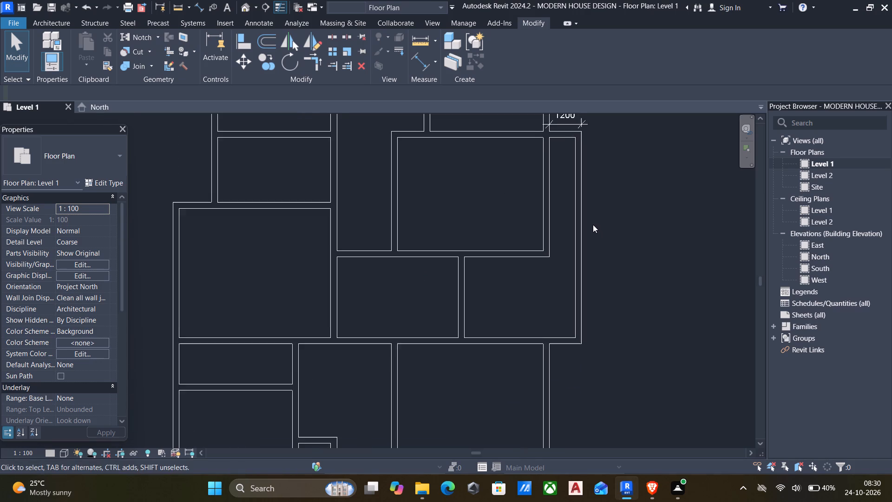
middle_click_drag(592, 226, 594, 296)
left_click(569, 182)
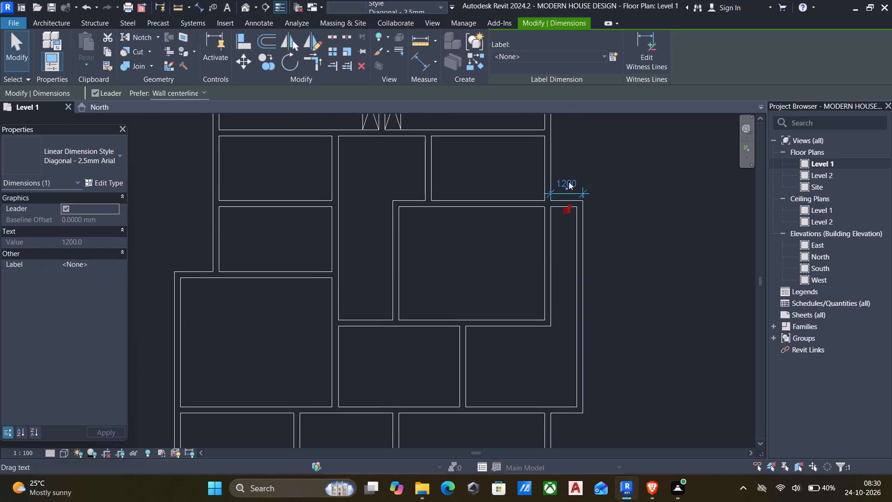
key("s")
key("a")
key("Delete")
Move the entire house plan diagonally about 1466 mm to the south-east, centring it better between the elevation markers.
scroll(578, 251, "down", 6)
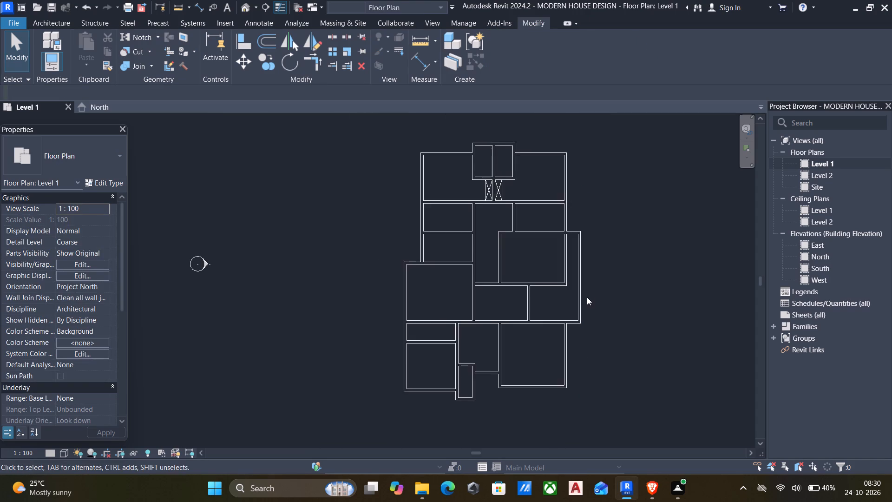
middle_click_drag(585, 299, 584, 270)
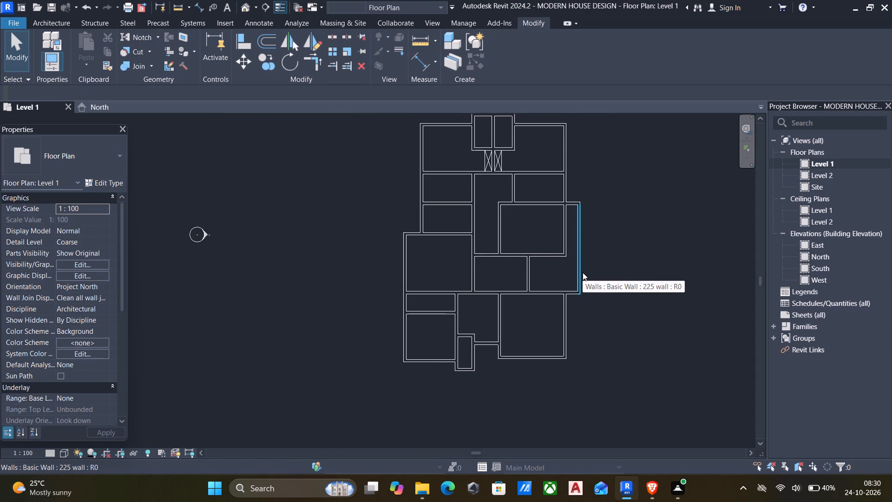
scroll(572, 268, "down", 2)
middle_click_drag(551, 256, 513, 318)
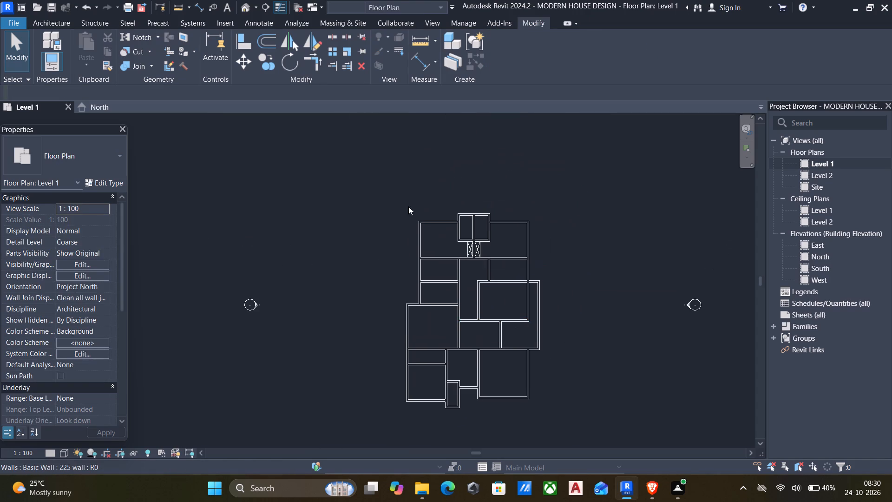
left_click_drag(391, 192, 589, 423)
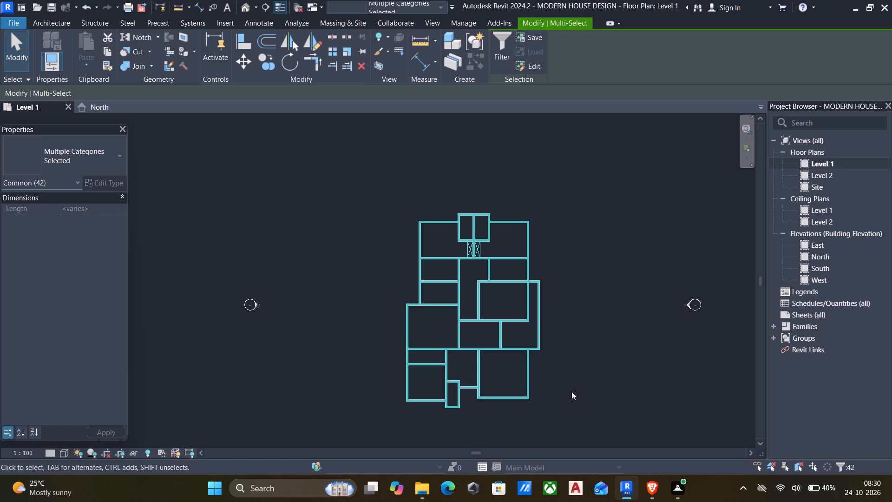
middle_click_drag(566, 390, 558, 362)
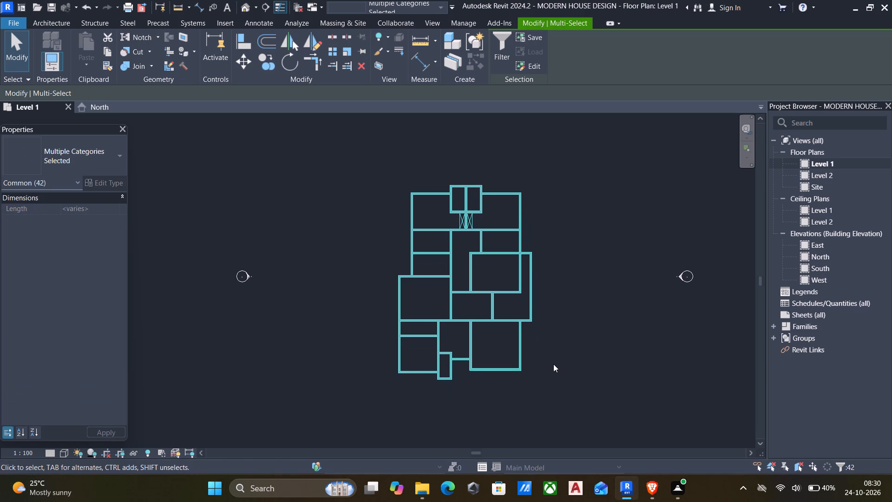
key("m")
key("v")
scroll(527, 377, "up", 4)
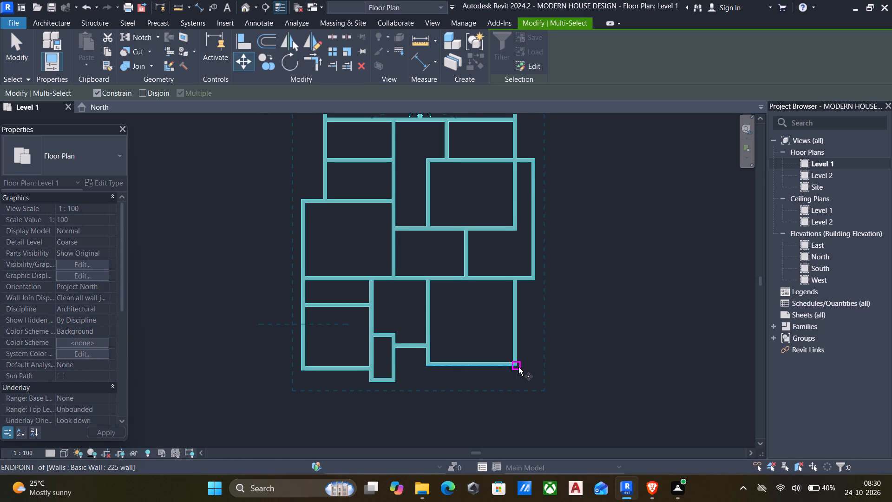
left_click(518, 367)
scroll(518, 367, "up", 1)
scroll(524, 395, "down", 6)
middle_click_drag(553, 386, 531, 332)
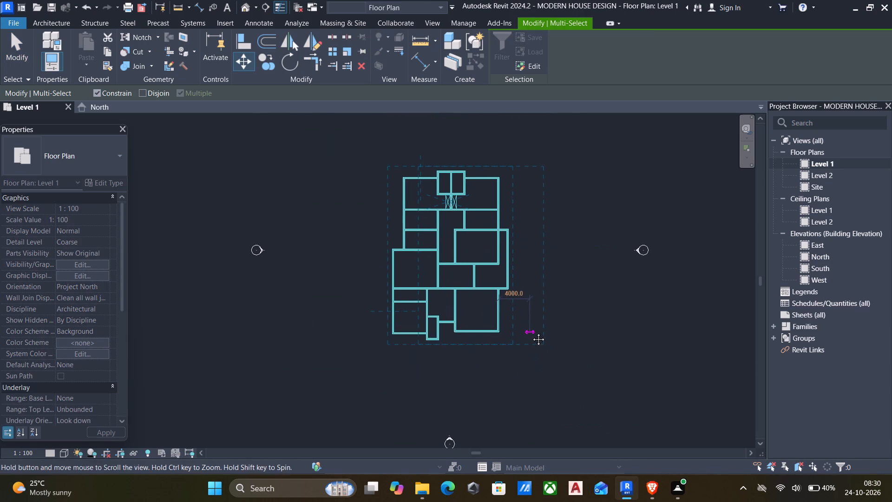
middle_click_drag(531, 332, 531, 332)
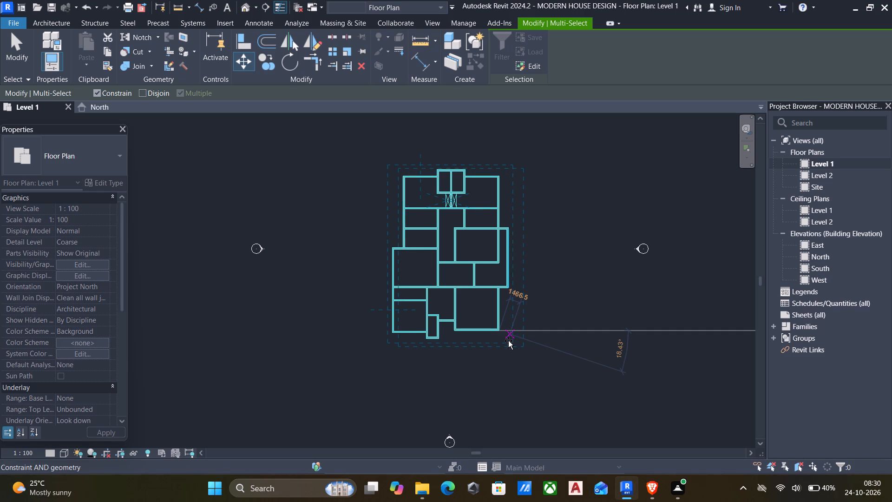
left_click(508, 341)
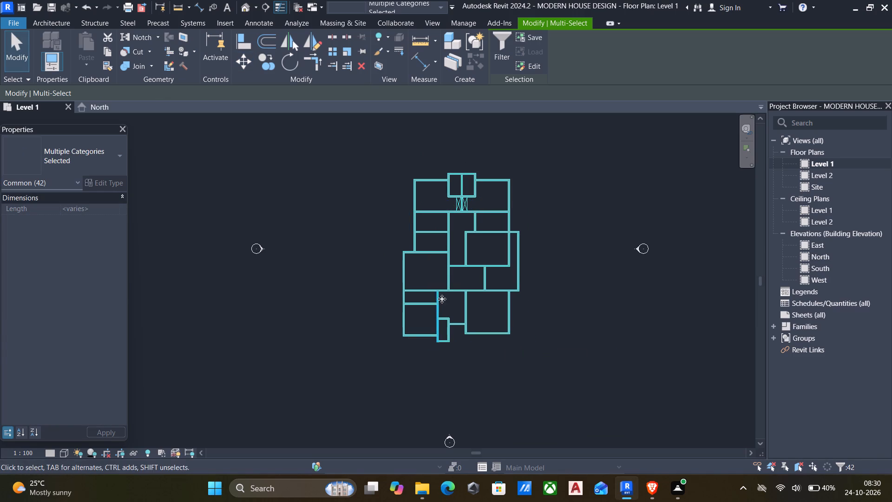
middle_click_drag(436, 296, 434, 329)
scroll(448, 283, "up", 5)
key("Escape")
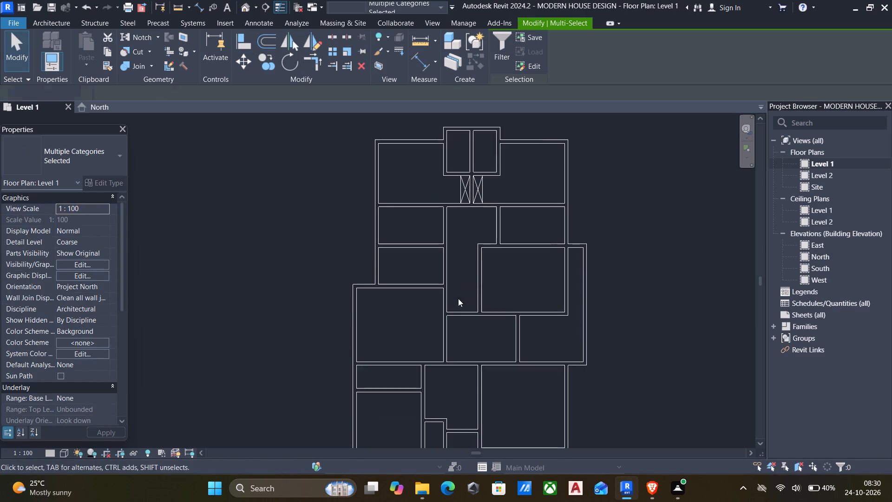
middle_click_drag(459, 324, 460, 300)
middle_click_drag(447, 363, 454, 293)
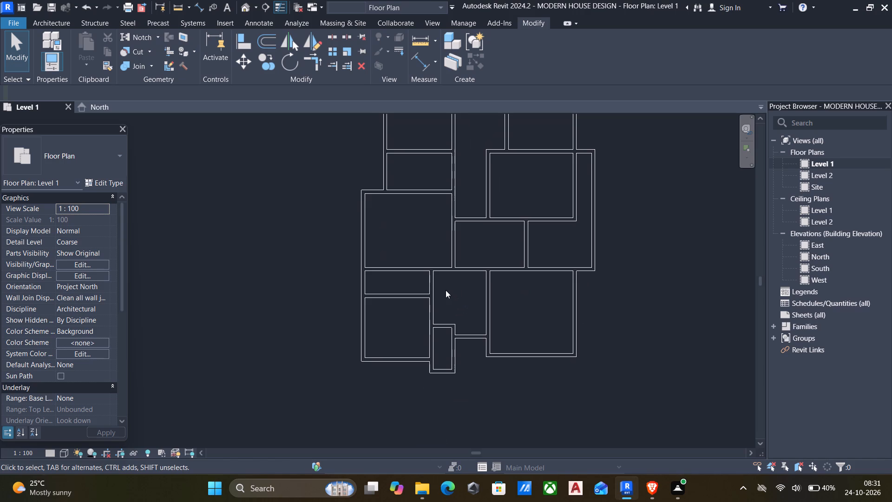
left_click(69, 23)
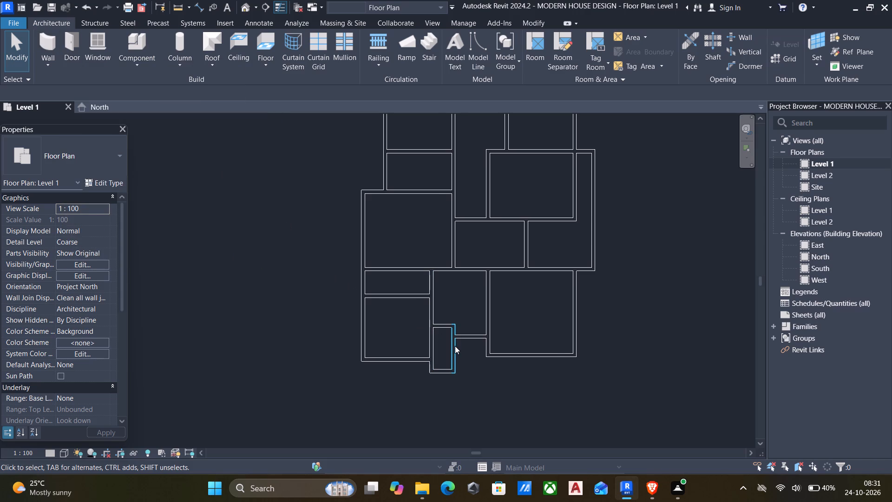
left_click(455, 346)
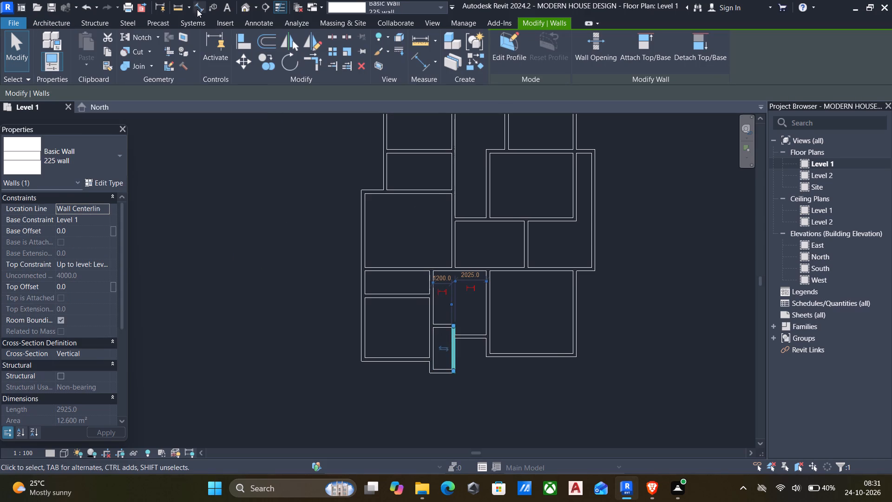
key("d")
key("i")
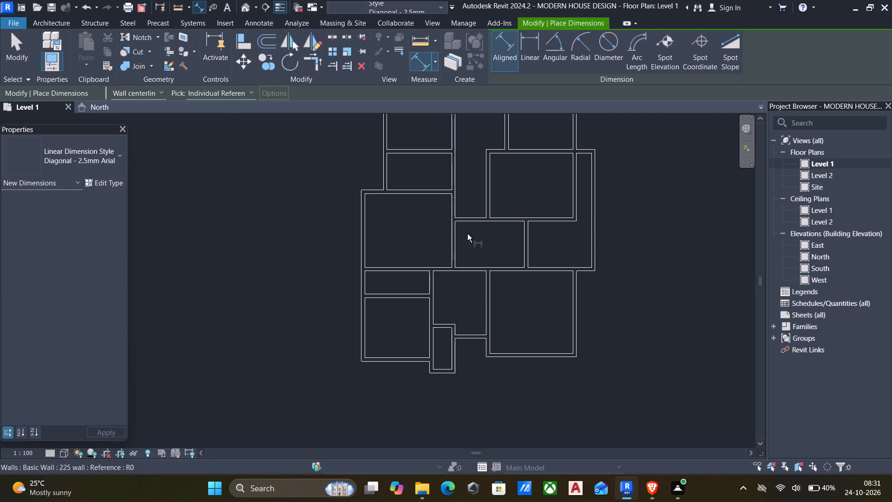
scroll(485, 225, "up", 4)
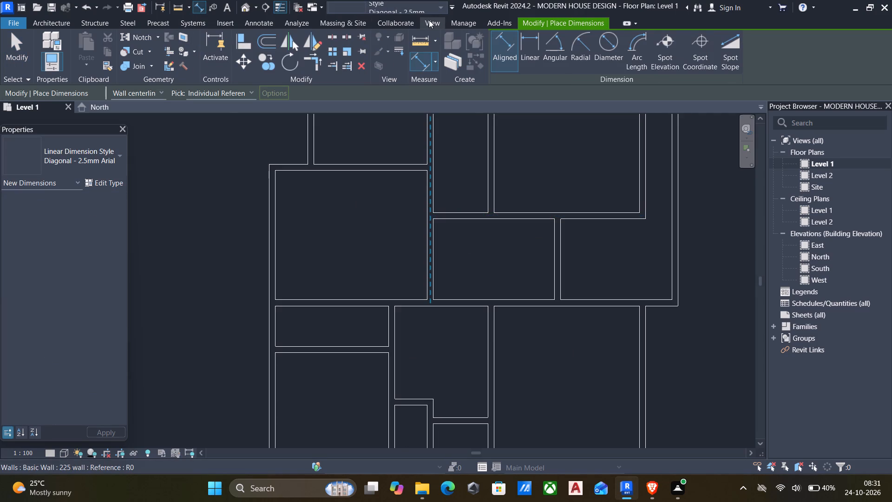
Set temporary dimensions to measure walls from their faces.
left_click(430, 24)
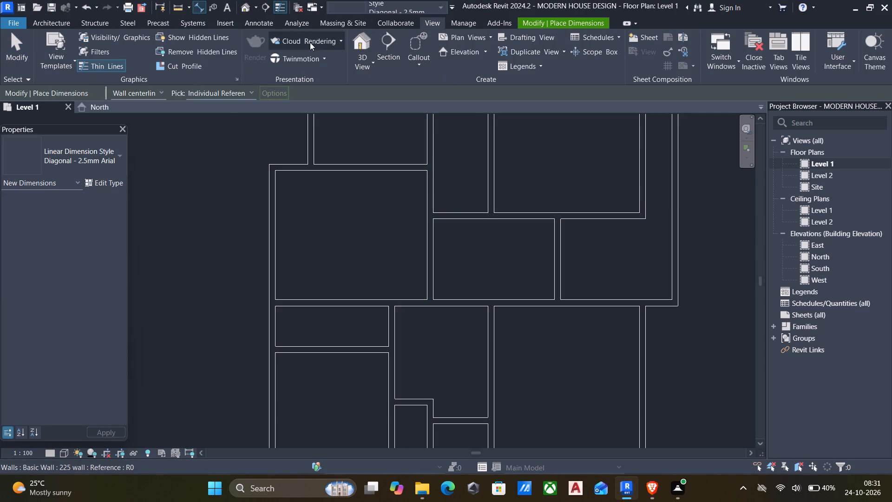
left_click(465, 23)
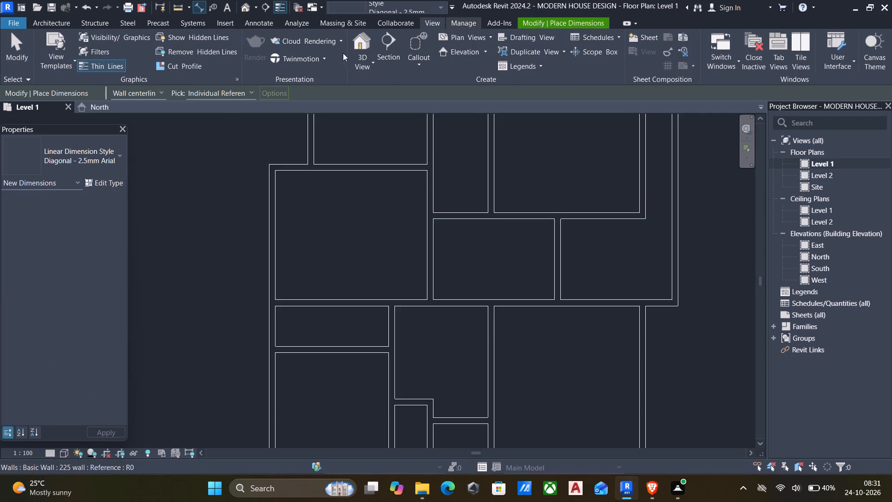
left_click(264, 61)
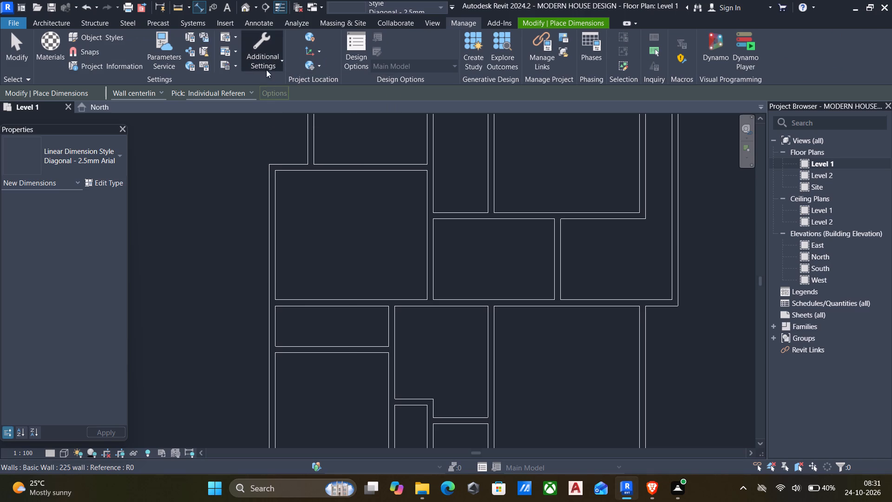
left_click(285, 212)
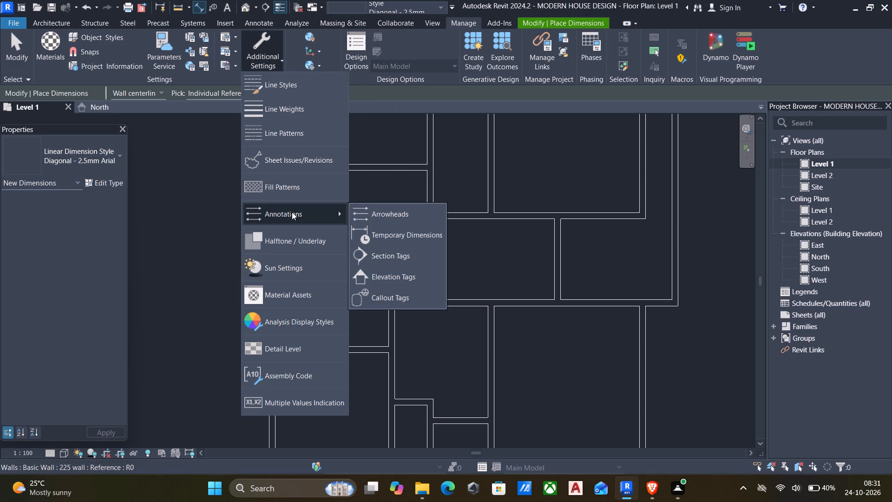
left_click(407, 240)
left_click(376, 227)
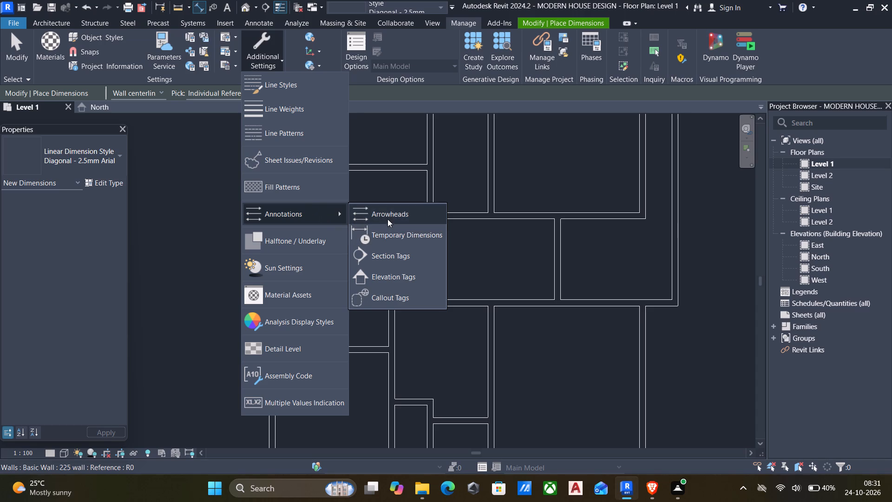
left_click(395, 232)
left_click(453, 228)
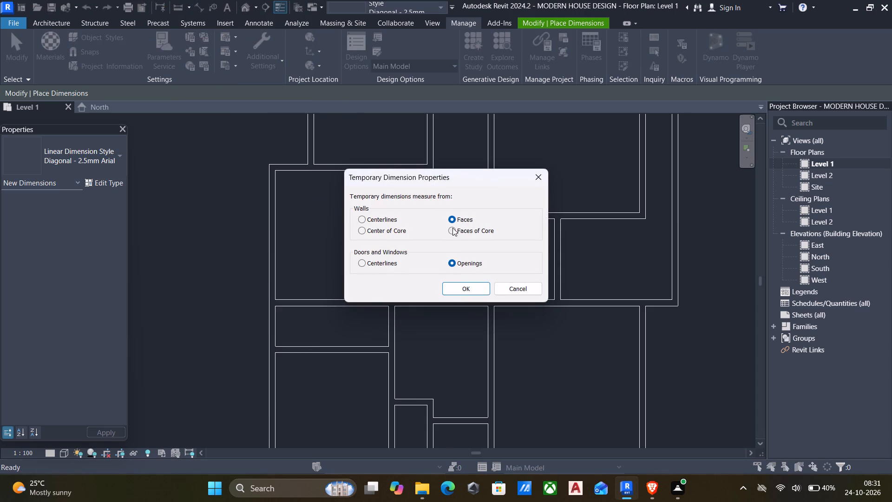
left_click(454, 216)
left_click(453, 293)
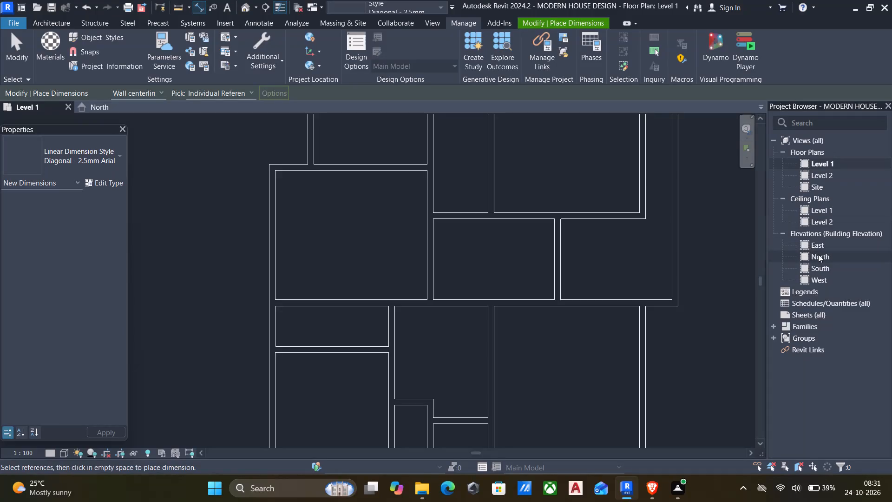
Open the East elevation and examine the walls' extent against the Level 1 and Level 2 lines.
double_click(816, 247)
scroll(342, 219, "down", 5)
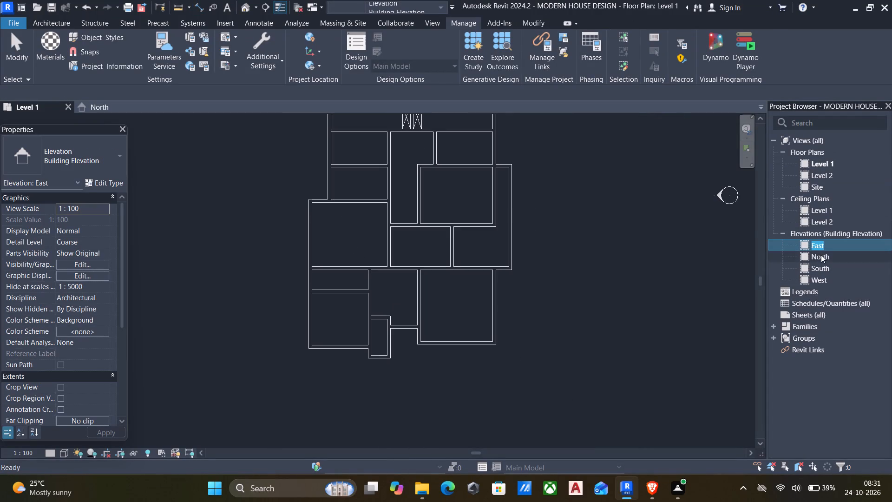
double_click(800, 243)
scroll(635, 263, "down", 5)
middle_click_drag(578, 299, 621, 248)
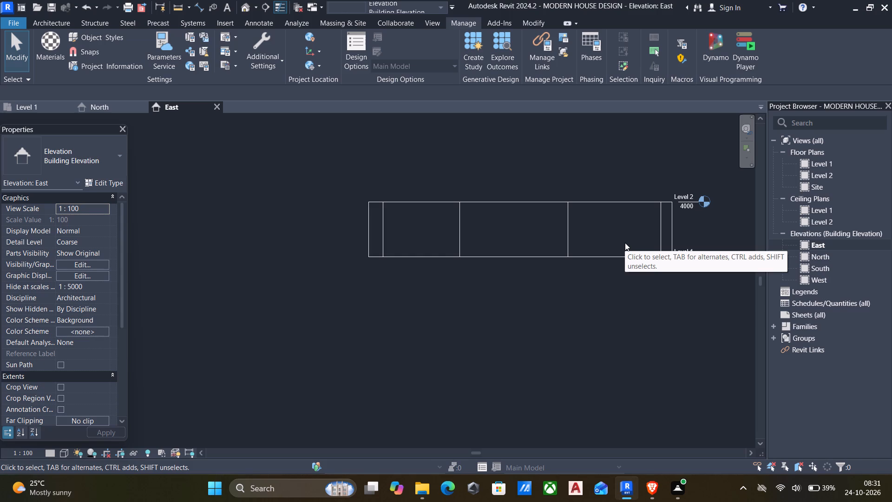
scroll(605, 291, "up", 4)
middle_click_drag(618, 275, 571, 295)
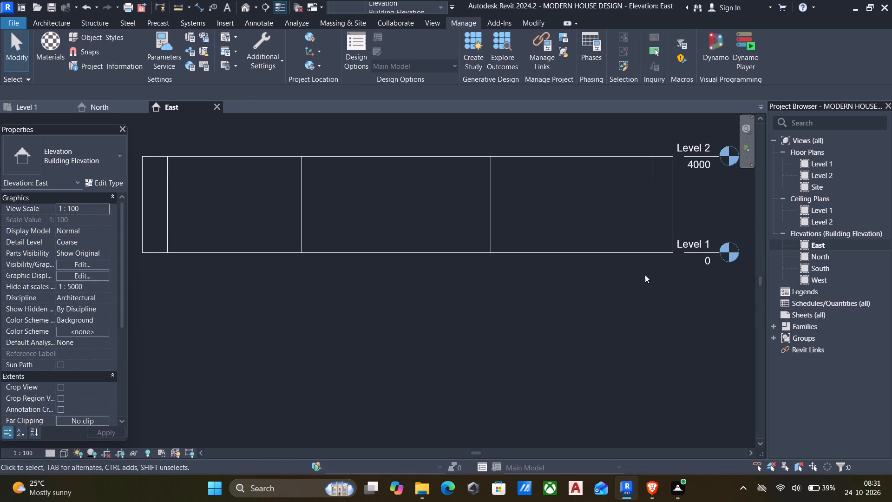
left_click(607, 250)
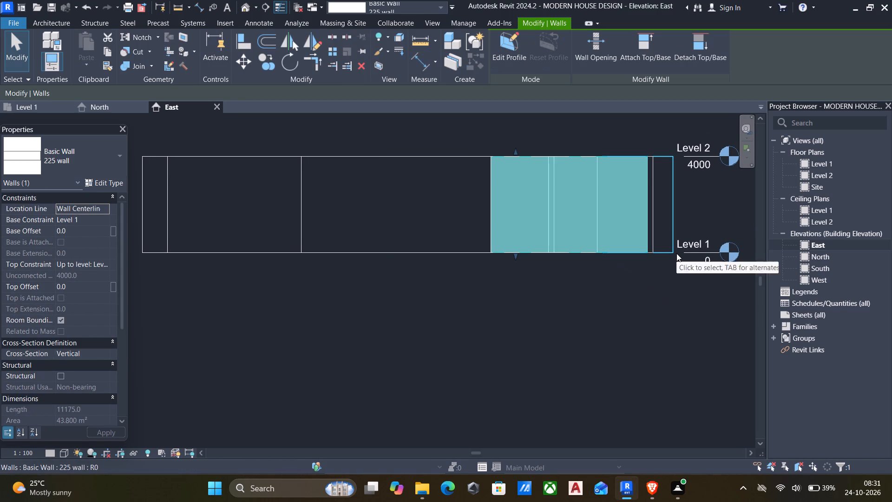
scroll(424, 275, "down", 6)
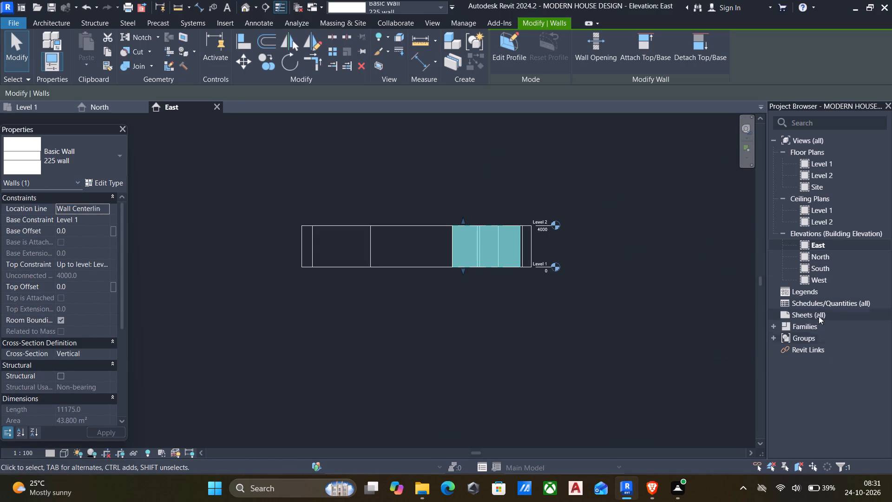
In the North elevation, rename Level 1 as 0-NGL and rename its corresponding views too.
double_click(822, 255)
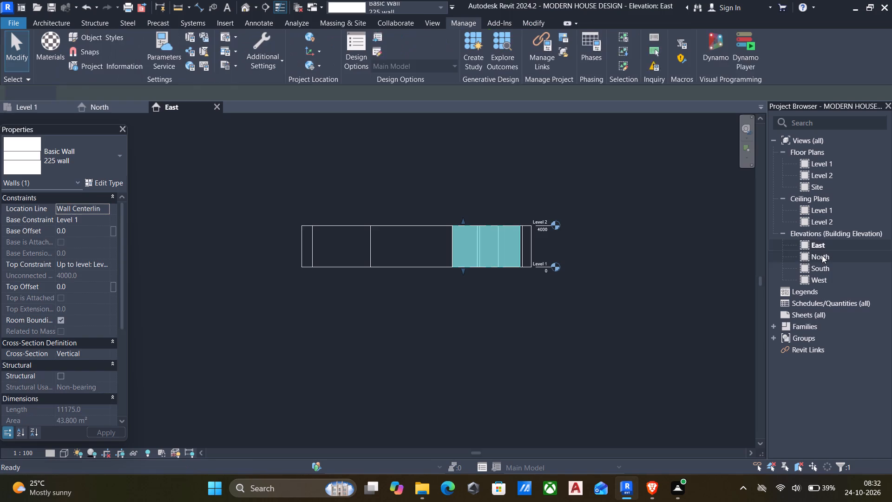
left_click(612, 296)
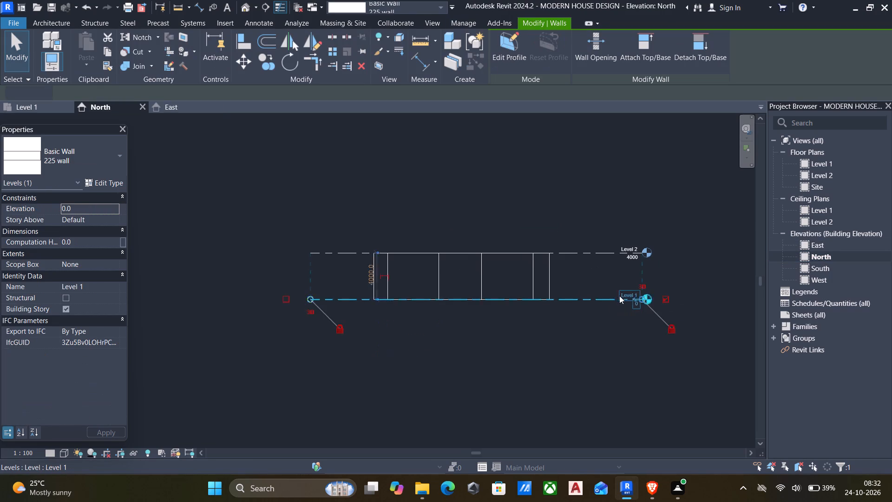
scroll(631, 295, "up", 10)
left_click(631, 295)
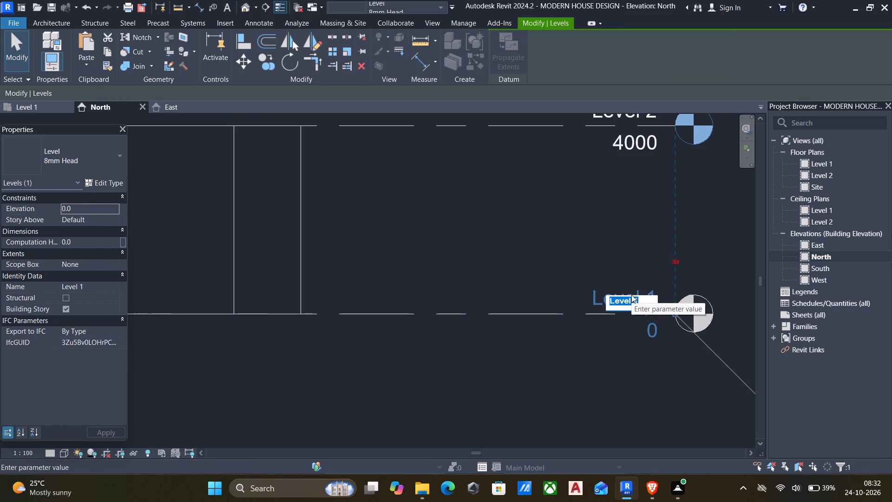
key("0")
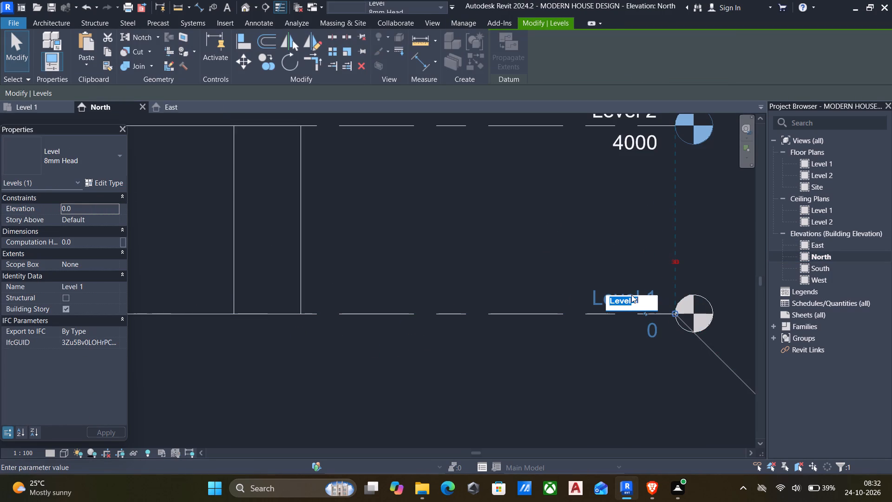
type("1-")
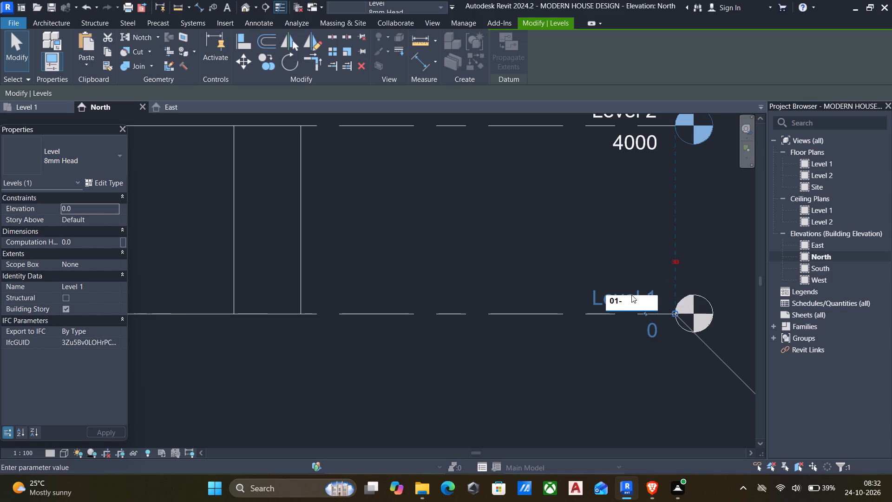
type("NGL")
scroll(620, 299, "up", 5)
left_click(659, 312)
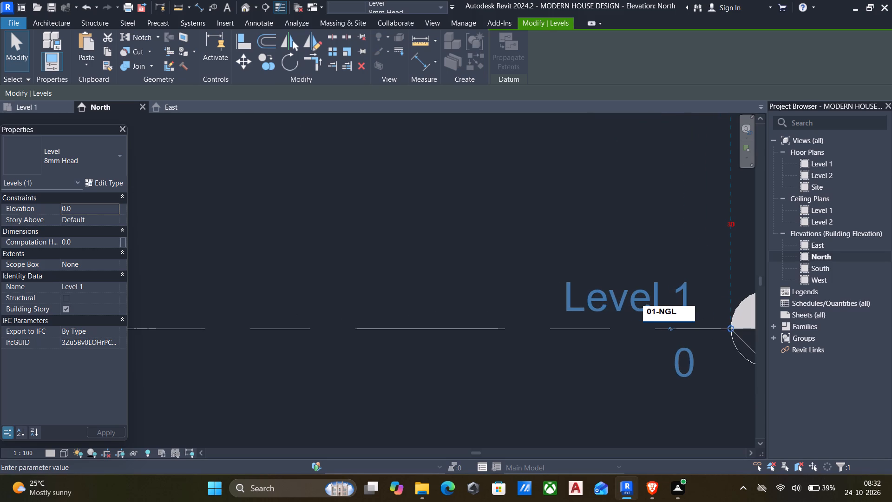
key("Left")
key("BackSpace")
left_click(496, 256)
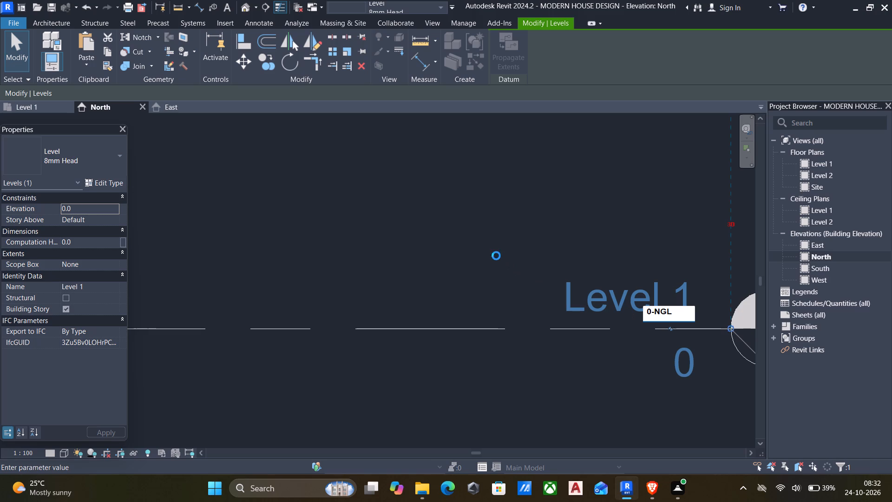
scroll(517, 270, "down", 4)
left_click(500, 247)
Rename Level 2 as 01-DPC, including its corresponding views.
scroll(518, 284, "down", 4)
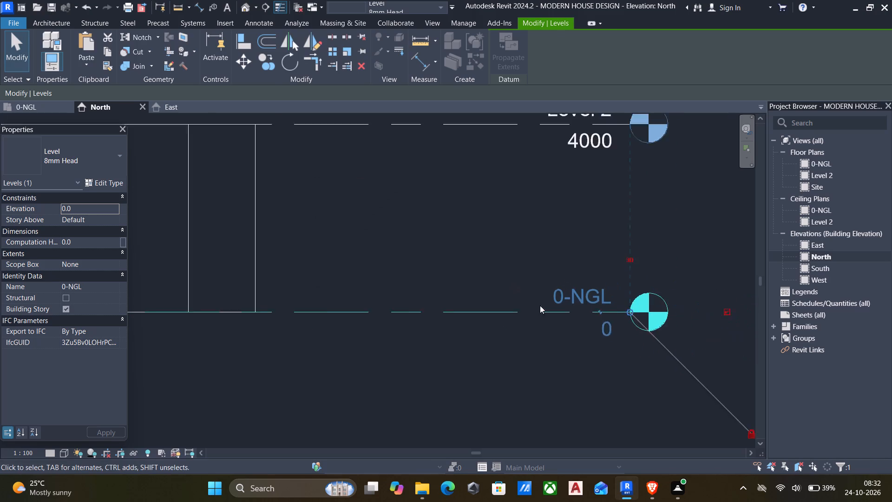
scroll(540, 305, "down", 2)
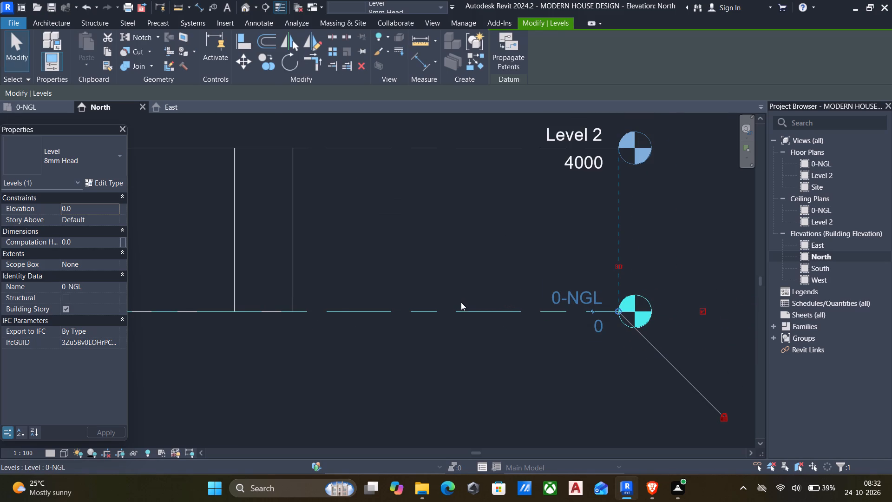
scroll(460, 303, "down", 3)
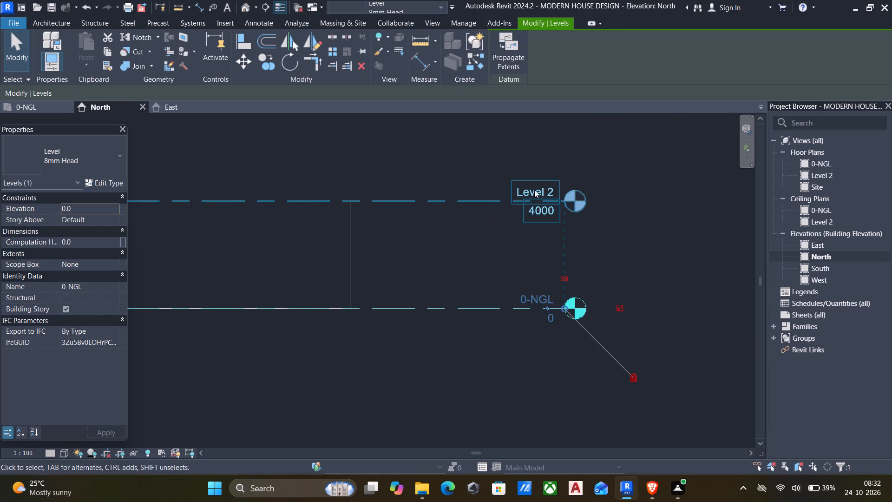
left_click(550, 189)
left_click(540, 190)
key("BackSpace")
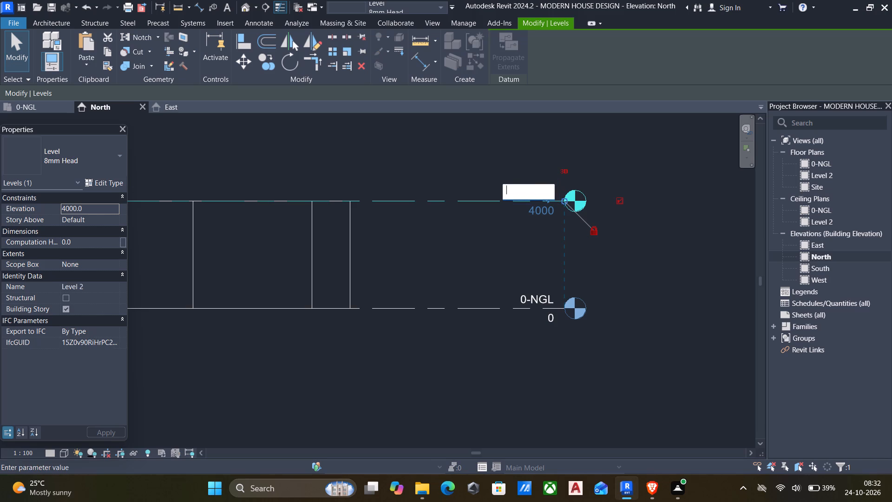
key("0")
type("1-")
type("DPC")
left_click(452, 182)
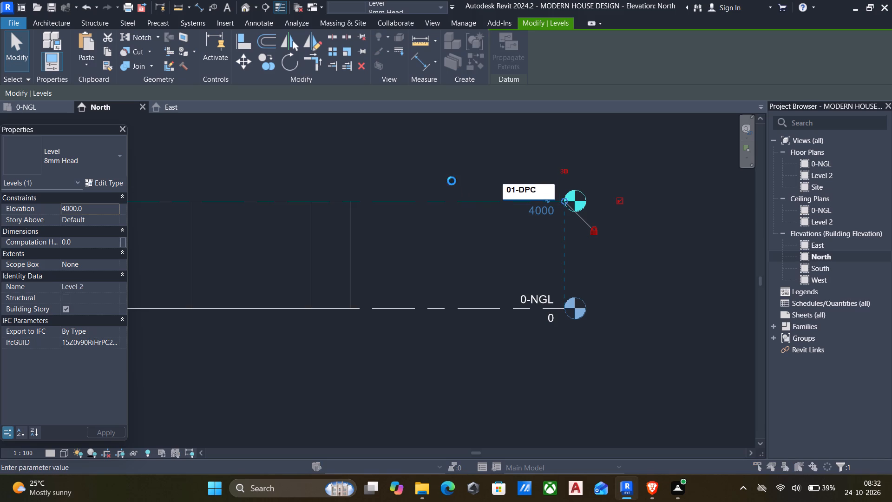
scroll(478, 253, "down", 3)
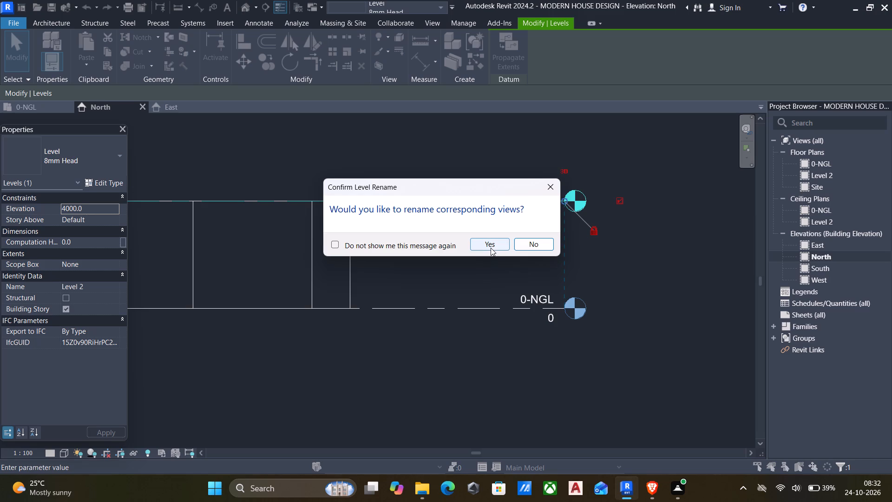
left_click(491, 248)
Set the height of level 01-DPC above 0-NGL to 450 mm.
scroll(481, 272, "down", 4)
middle_click_drag(519, 336, 668, 333)
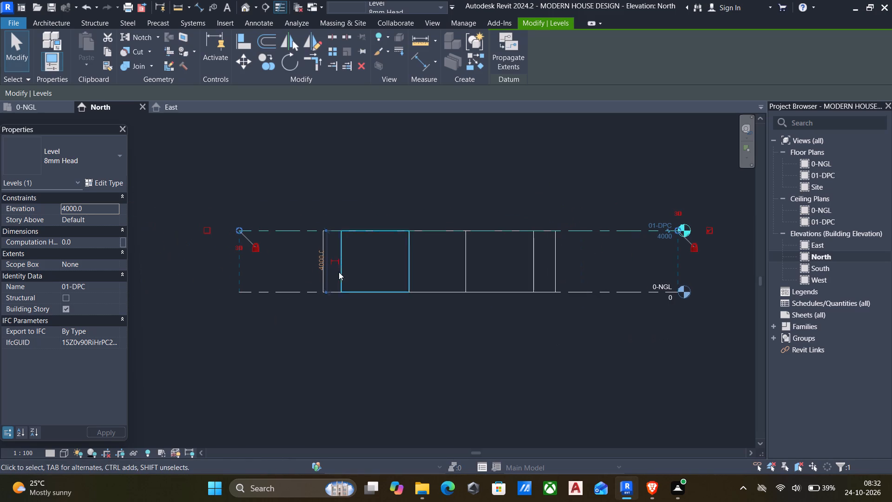
left_click(322, 267)
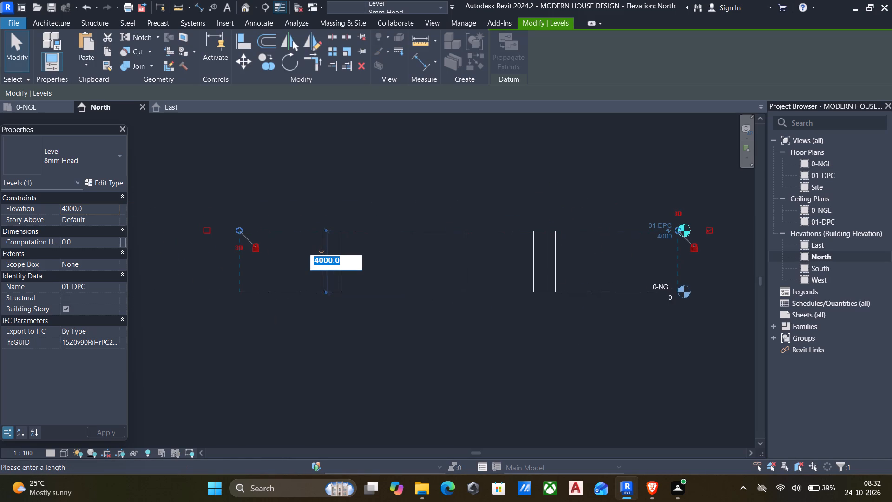
type("450")
key("Return")
left_click(444, 355)
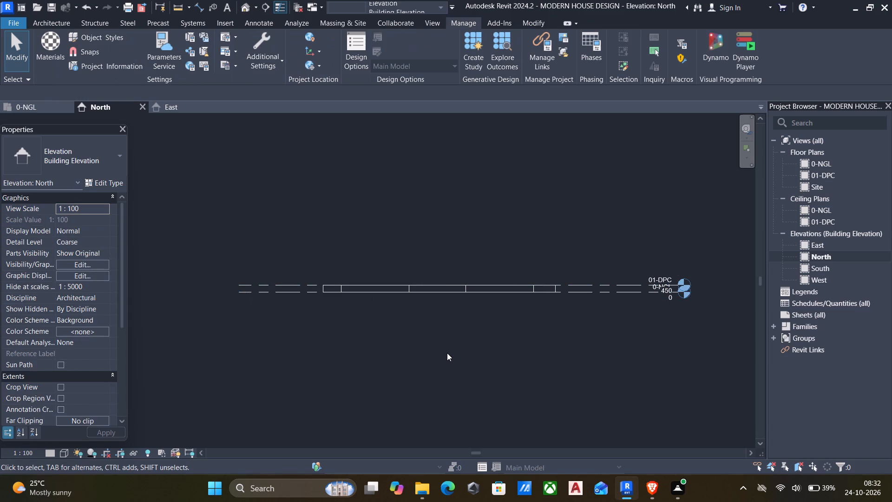
Place a new level across the full width of the existing ones, offset 3000 mm above 01-DPC.
left_click(591, 283)
type("CS")
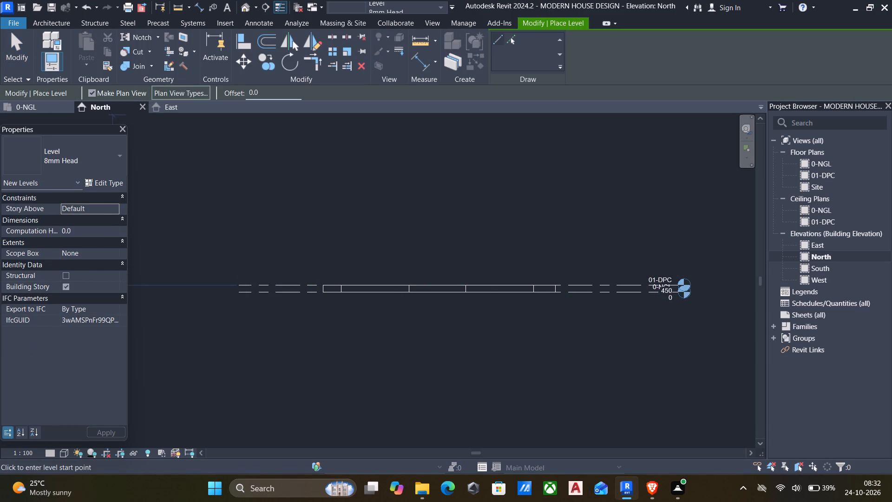
left_click_drag(267, 94, 192, 94)
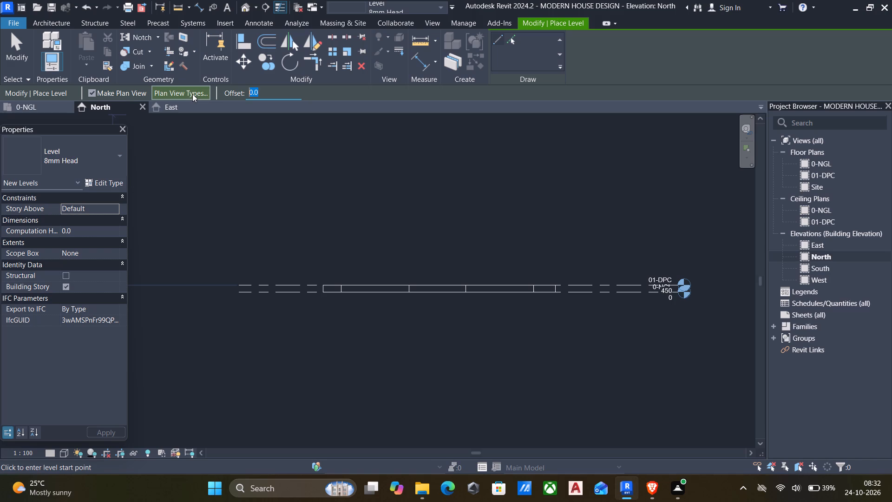
key("3")
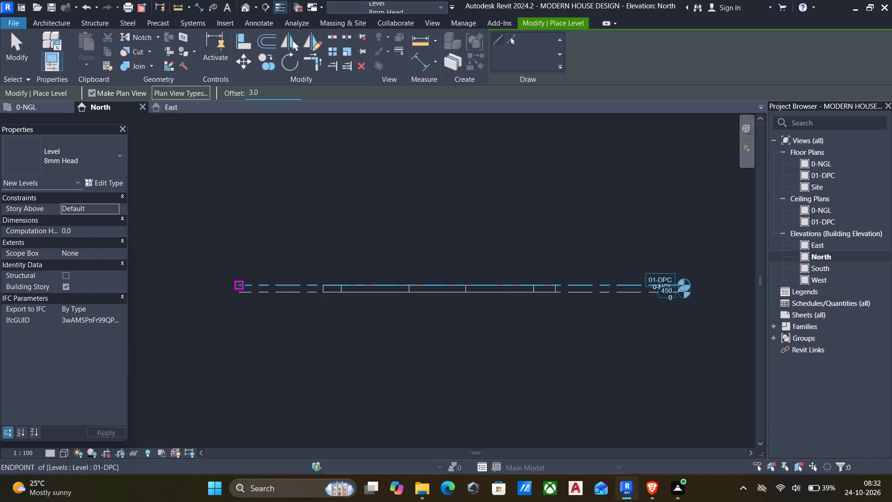
left_click(240, 285)
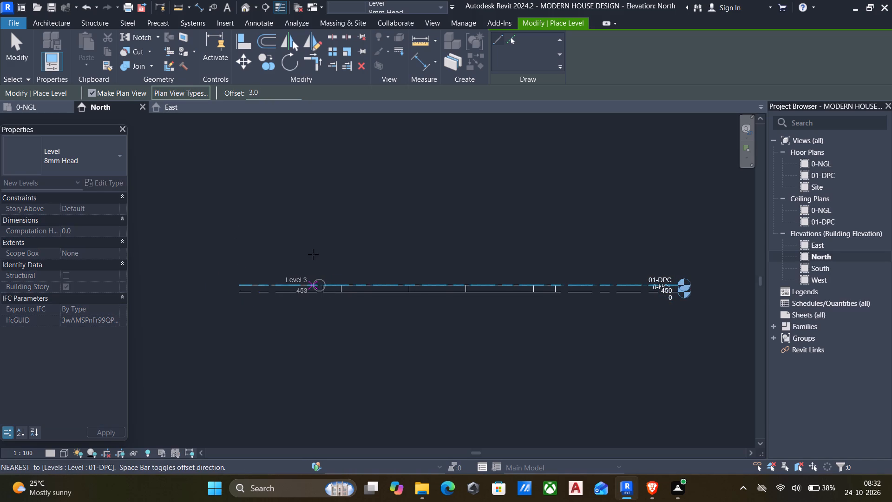
key("Escape")
left_click_drag(267, 93, 133, 100)
type("3M")
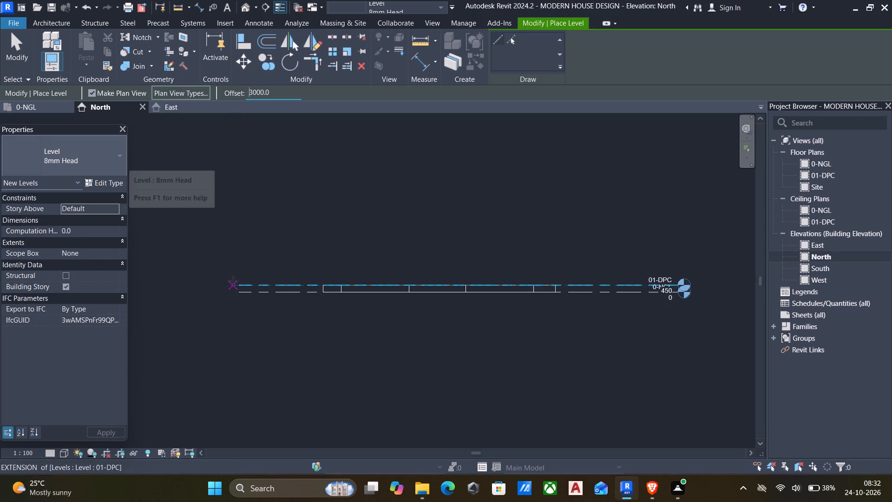
left_click(236, 282)
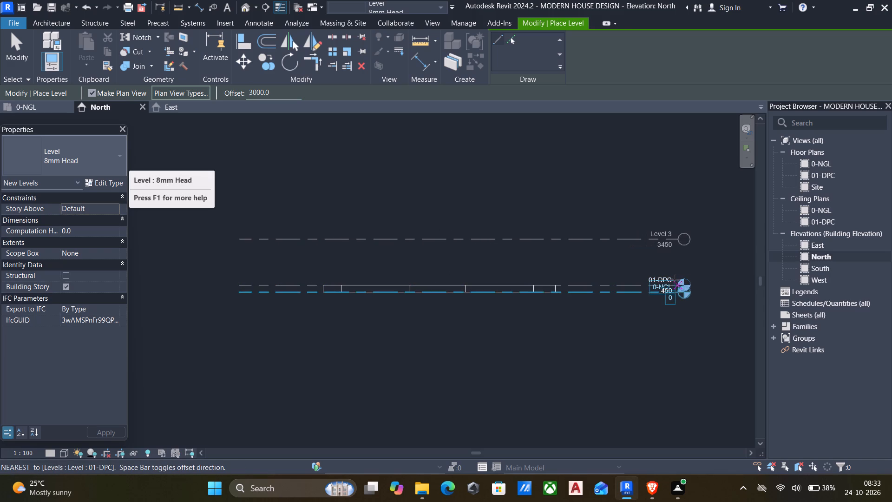
left_click(680, 279)
key("Escape")
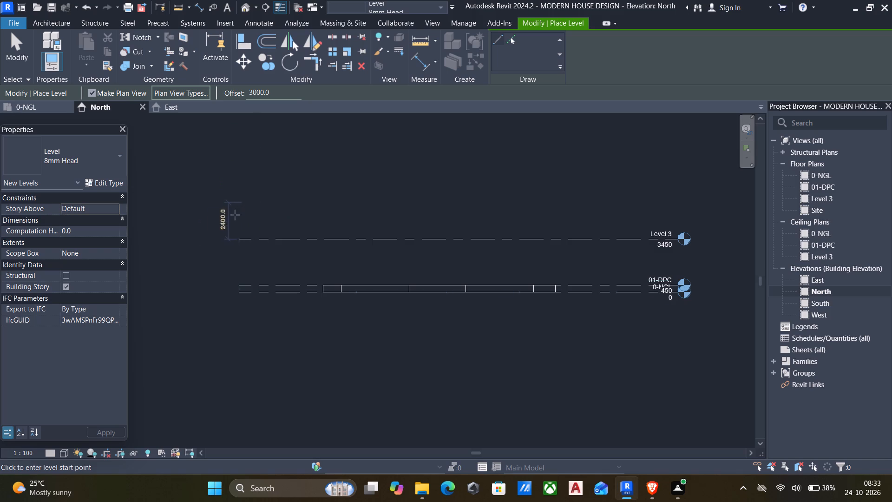
Place another level of the same length, offset 3000 mm above Level 3.
left_click(239, 234)
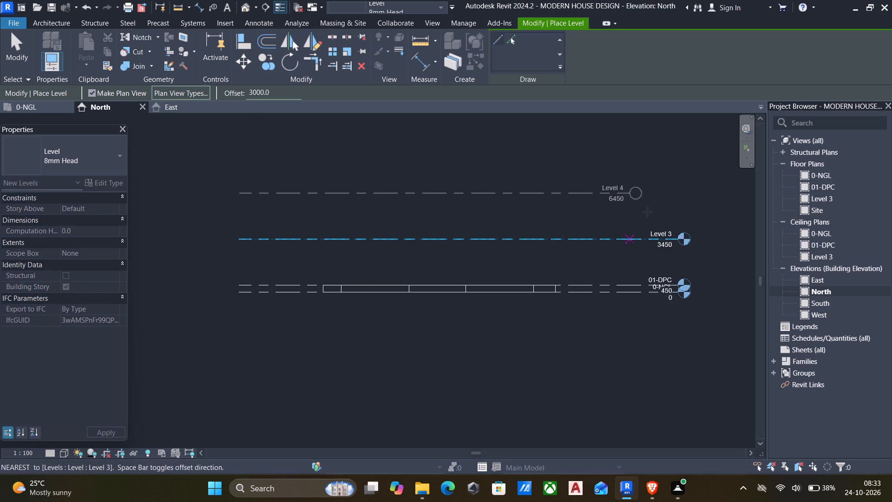
left_click(677, 210)
key("Escape")
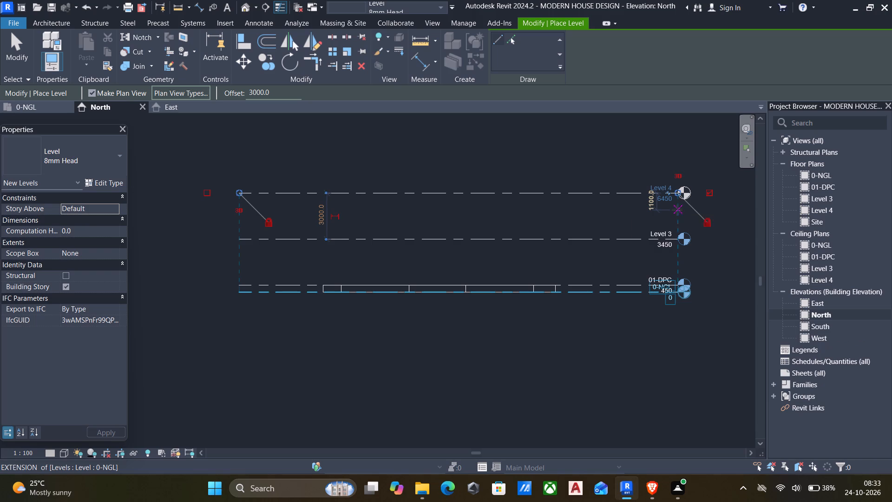
key("Escape")
Set the distance between Level 4 and Level 3 to 600 mm.
middle_click_drag(616, 244, 578, 258)
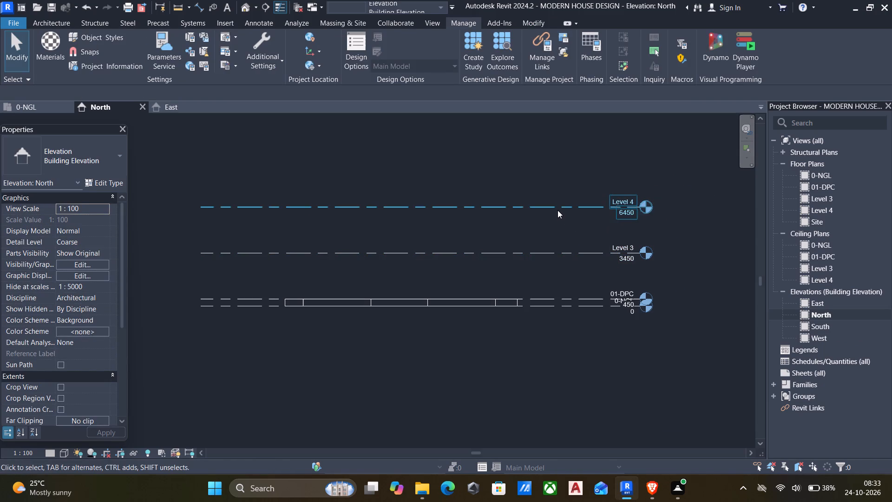
left_click(557, 210)
left_click(278, 232)
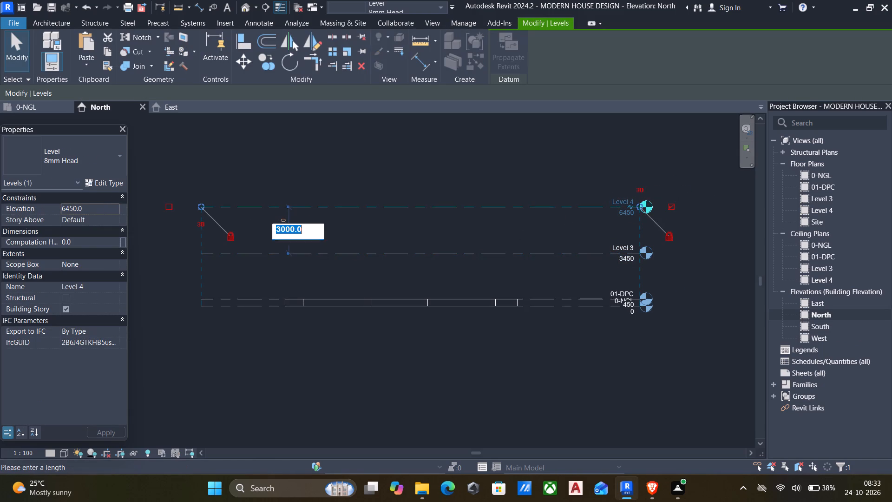
type("25")
key("Escape")
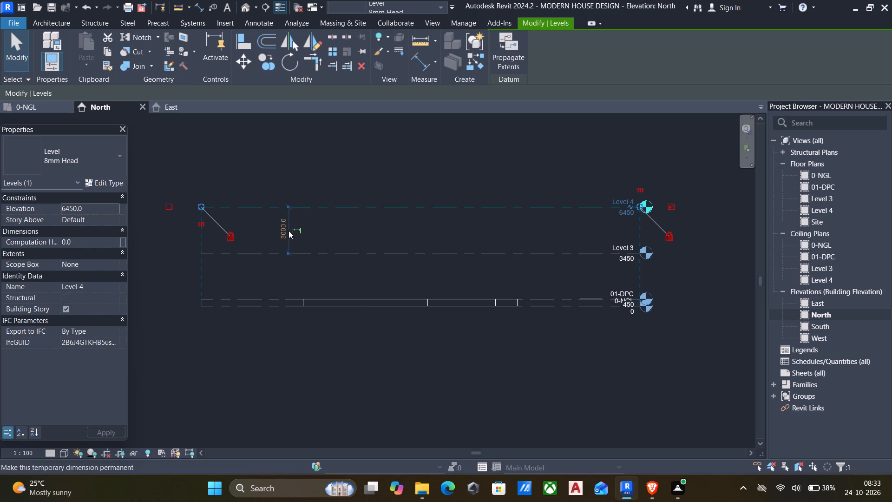
left_click(279, 231)
type("600")
key("Return")
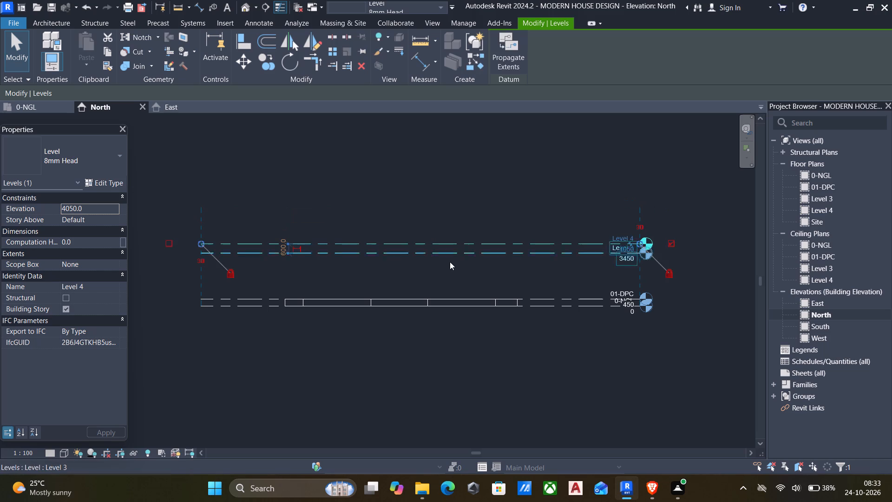
Add an elbow to the Level 3 line and shift its head downward, clear of the Level 4 label.
scroll(652, 290, "up", 6)
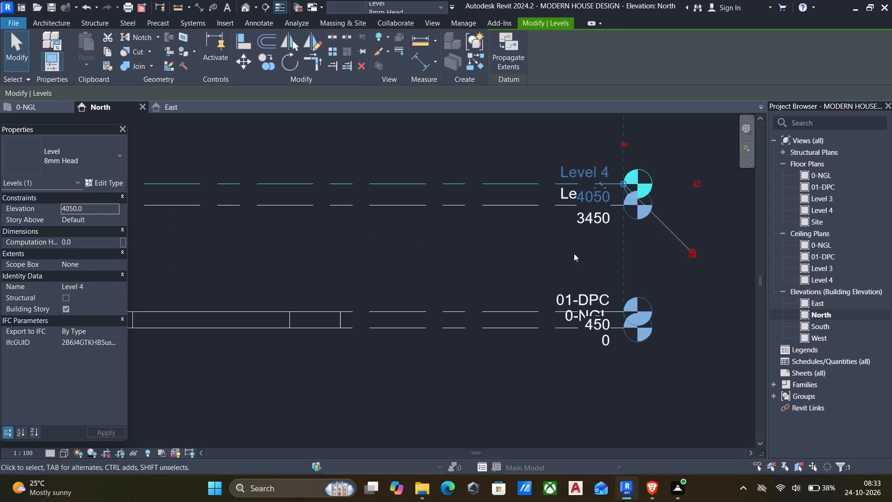
left_click(519, 241)
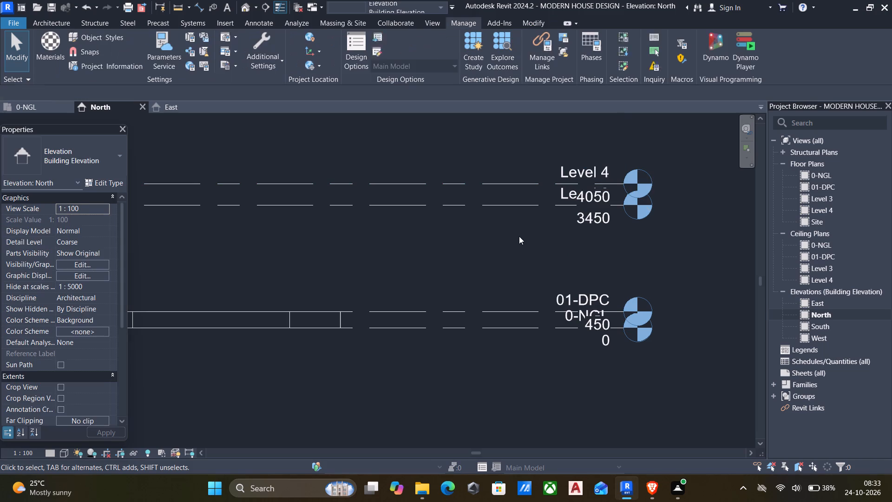
left_click(511, 208)
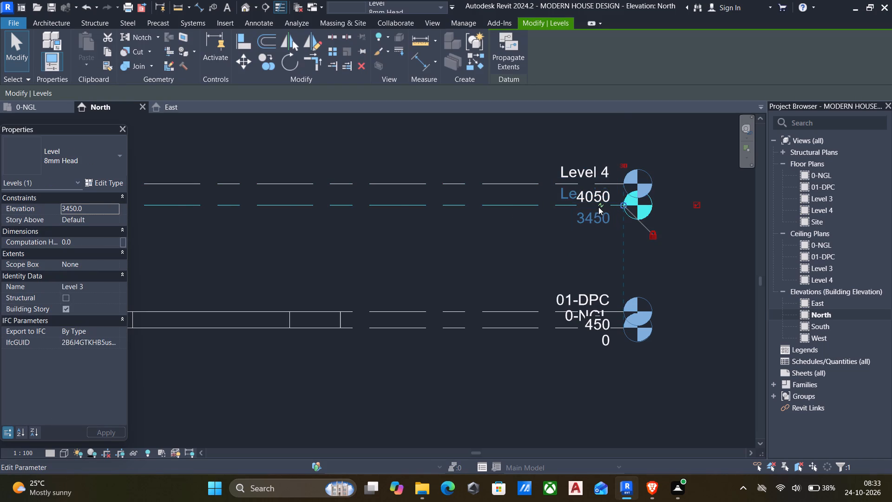
left_click(599, 206)
left_click_drag(601, 227, 600, 248)
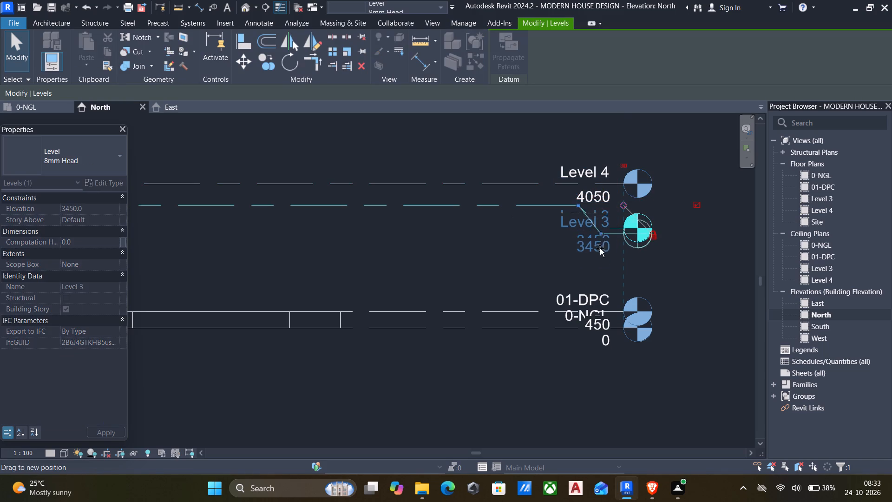
left_click_drag(600, 248, 597, 255)
Add an elbow to the Level 4 line and shift its head slightly above the level line.
left_click(520, 184)
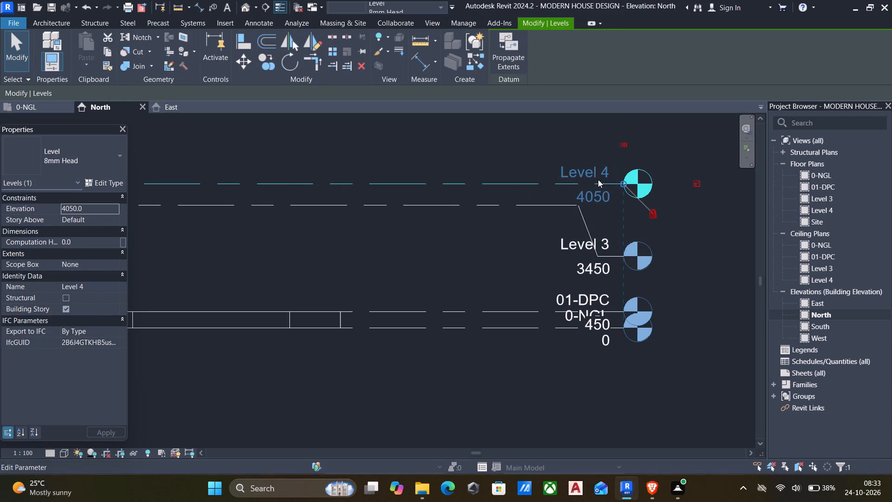
left_click(602, 184)
left_click_drag(599, 204, 604, 173)
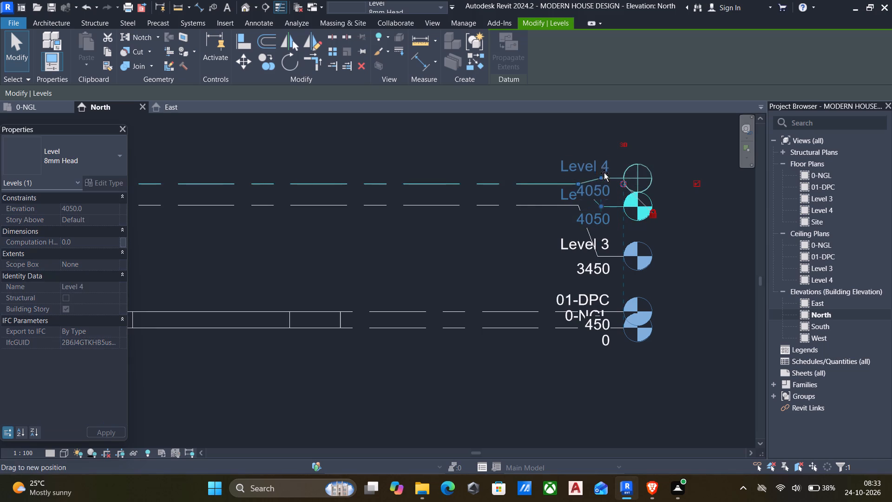
left_click_drag(604, 173, 604, 161)
left_click(495, 242)
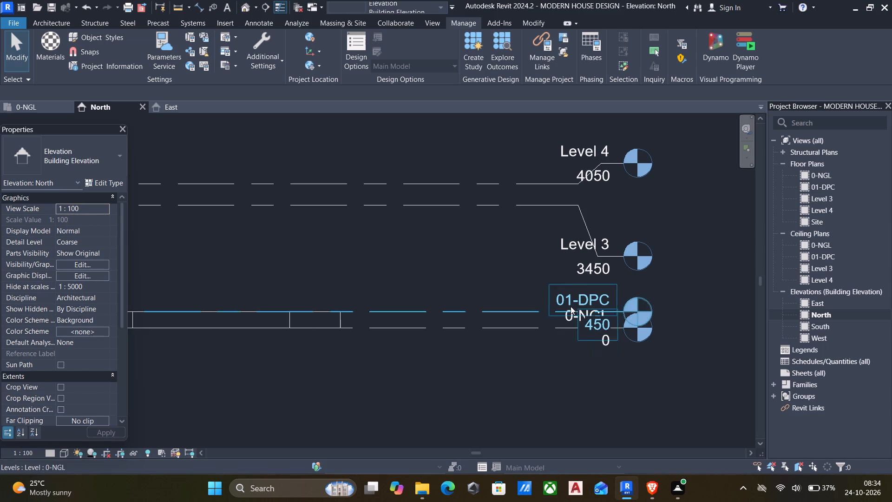
Rename Level 3 as 2-CEILING, including its corresponding views.
scroll(592, 244, "up", 4)
left_click(586, 245)
left_click(586, 245)
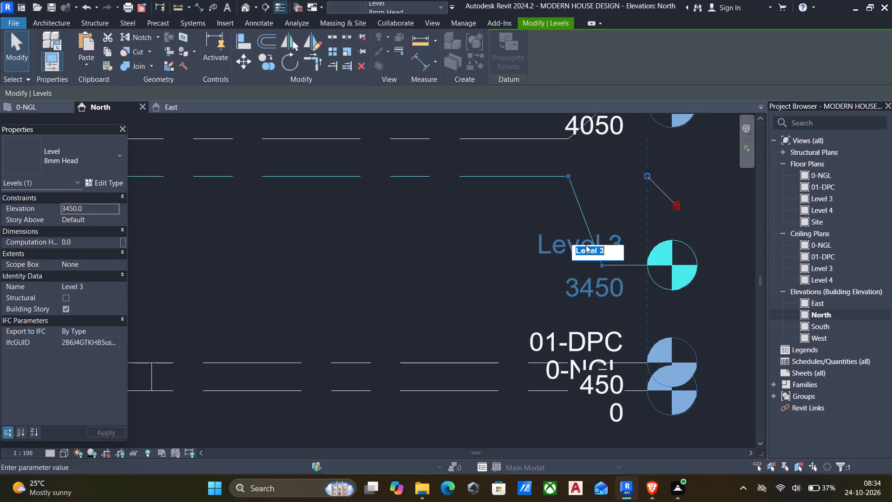
key("BackSpace")
type("2-")
type("CELING")
key("space")
key("Down")
key("Left")
key("Left")
key("Left")
key("Left")
key("Left")
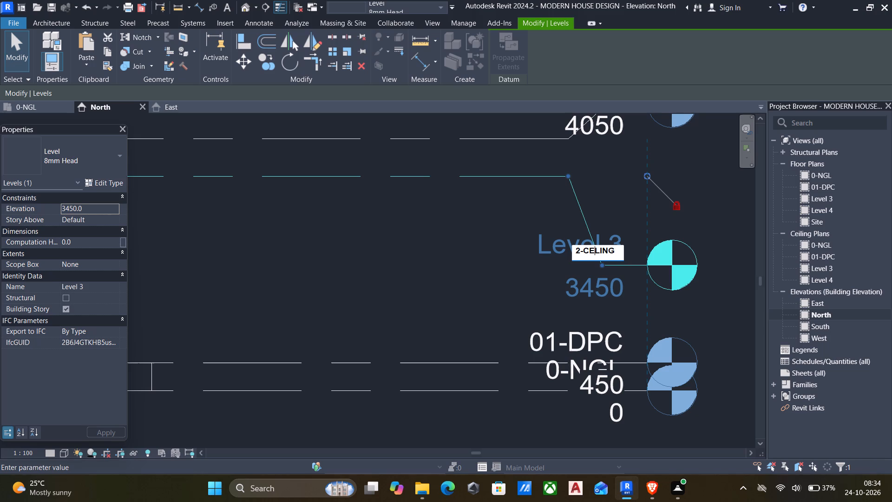
key("Left")
key("Right")
key("l")
key("BackSpace")
key("i")
left_click_drag(490, 288, 490, 281)
left_click(497, 244)
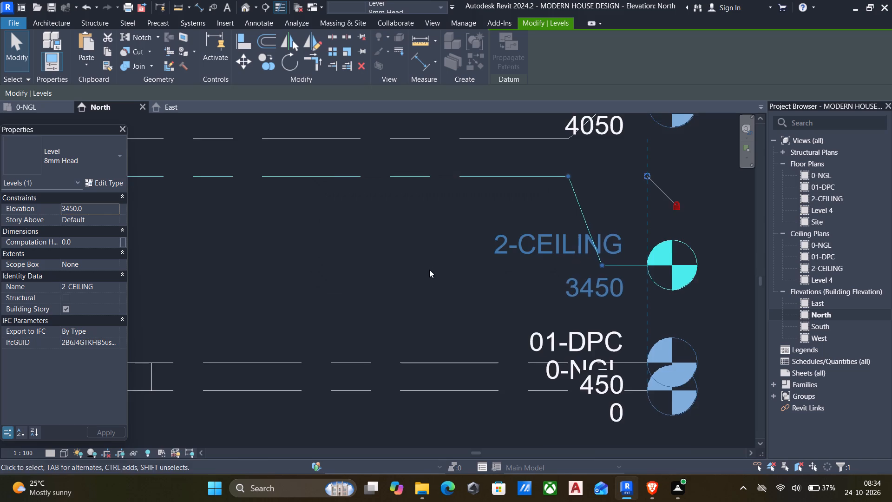
Rename Level 4 as 3-ROOF, including its corresponding views.
middle_click_drag(429, 270, 417, 353)
left_click(577, 166)
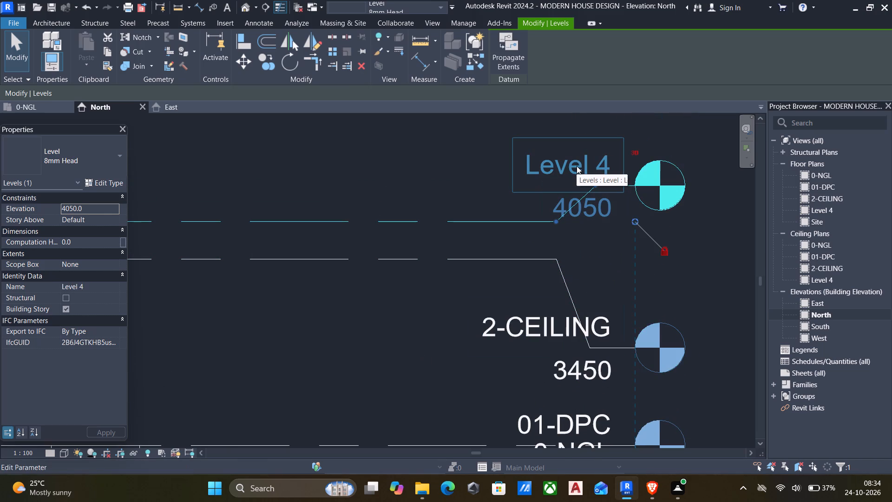
left_click(577, 166)
key("BackSpace")
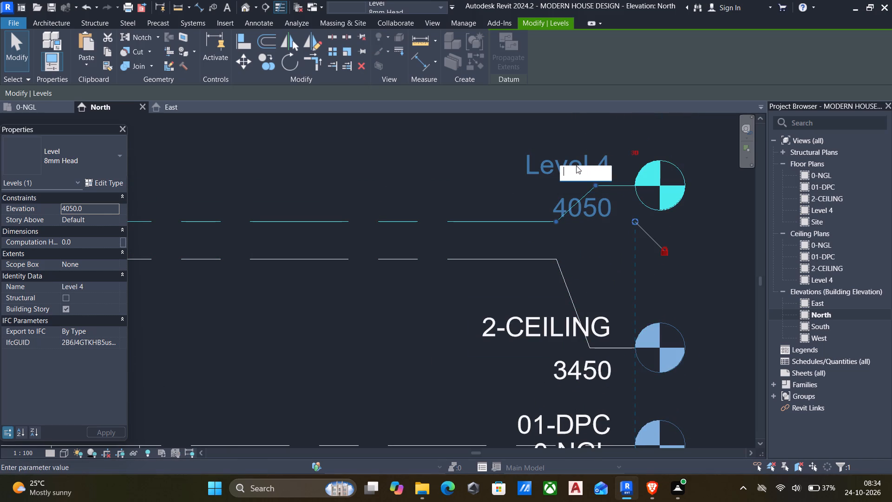
key("3")
key("minus")
type("ROOF")
key("space")
left_click(428, 171)
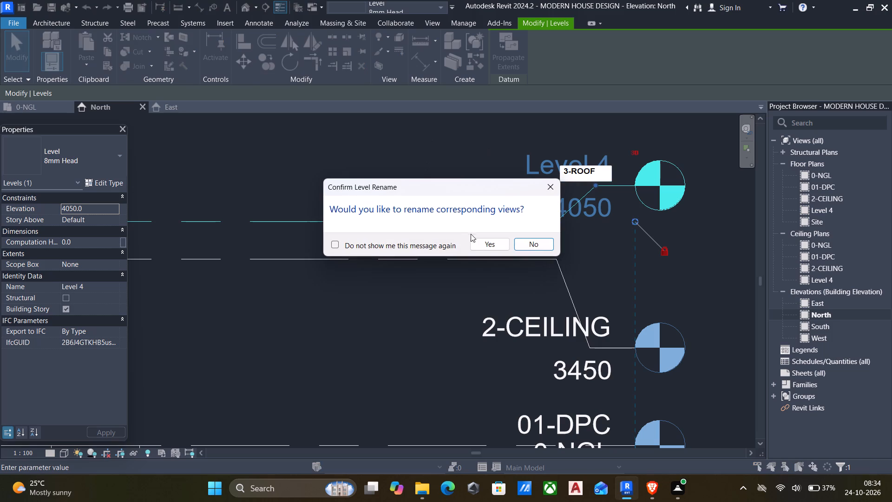
left_click(487, 244)
Add an elbow to the 01-DPC level line and shift its head slightly above the line.
scroll(469, 251, "down", 4)
middle_click_drag(478, 301, 564, 277)
scroll(577, 277, "down", 4)
scroll(561, 313, "up", 4)
left_click(558, 327)
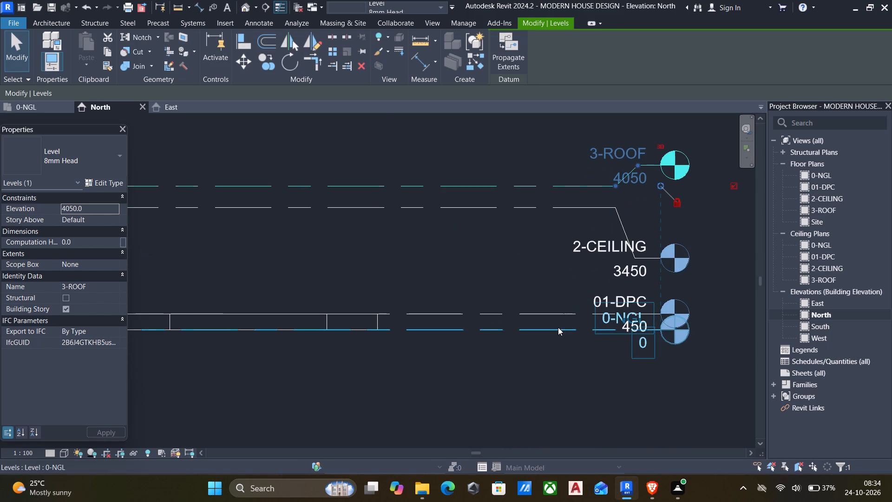
scroll(641, 329, "up", 5)
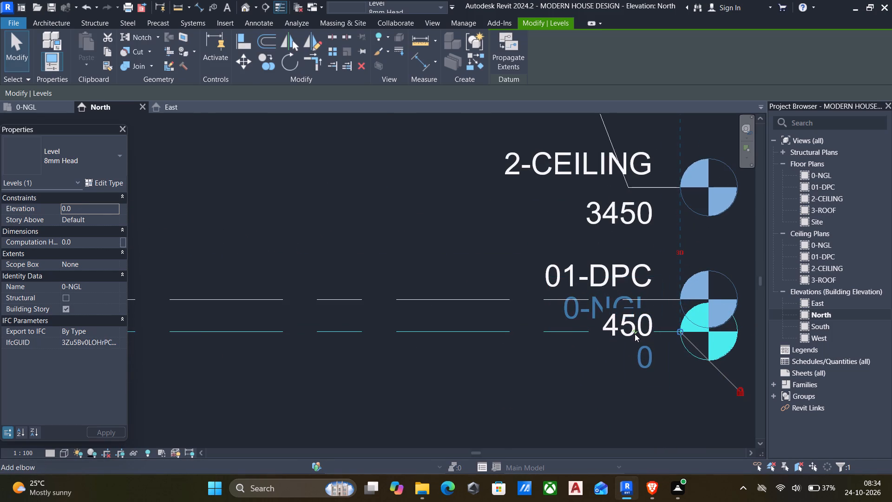
left_click(481, 299)
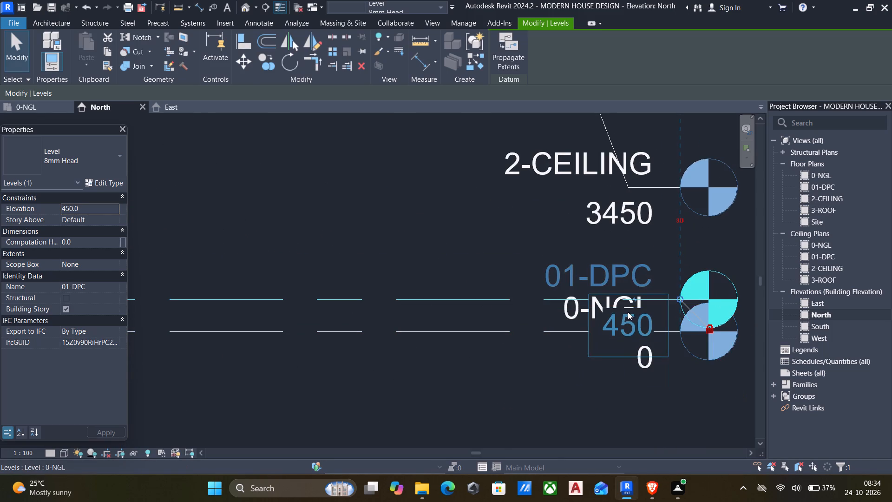
left_click(634, 301)
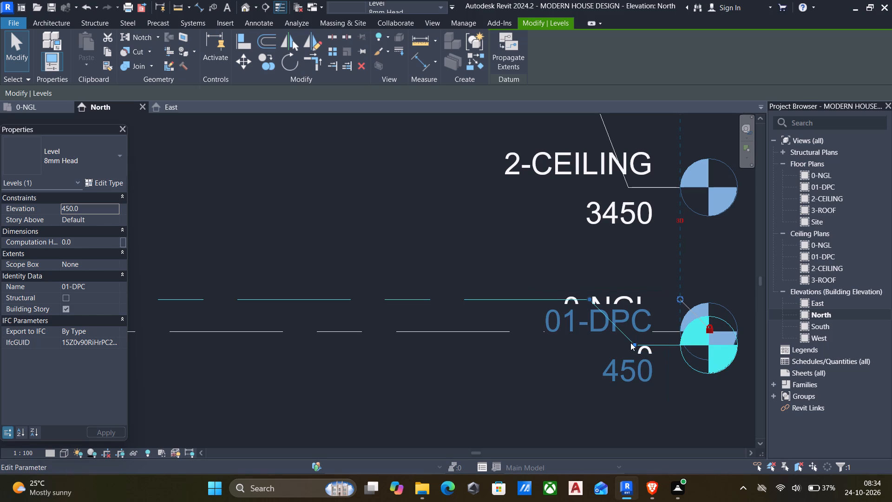
left_click_drag(633, 343, 635, 283)
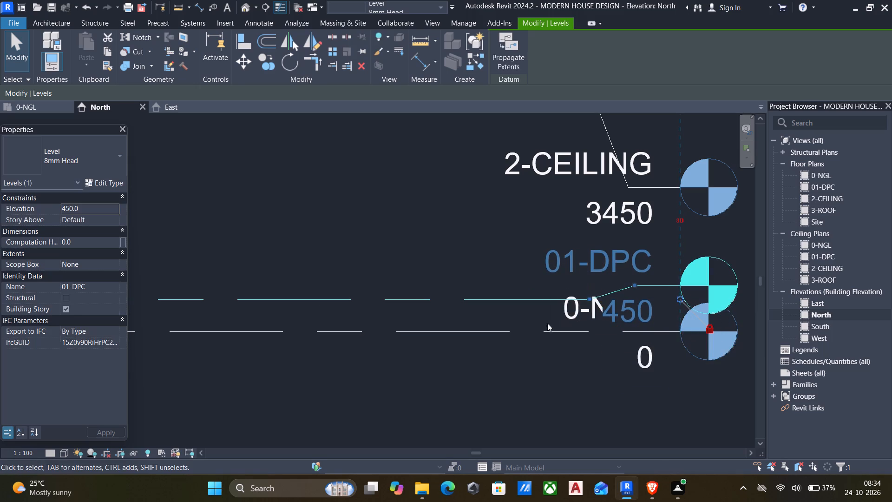
Add an elbow to the 0-NGL level line and shift its head downward, clear of the 01-DPC label.
left_click(491, 330)
left_click(630, 330)
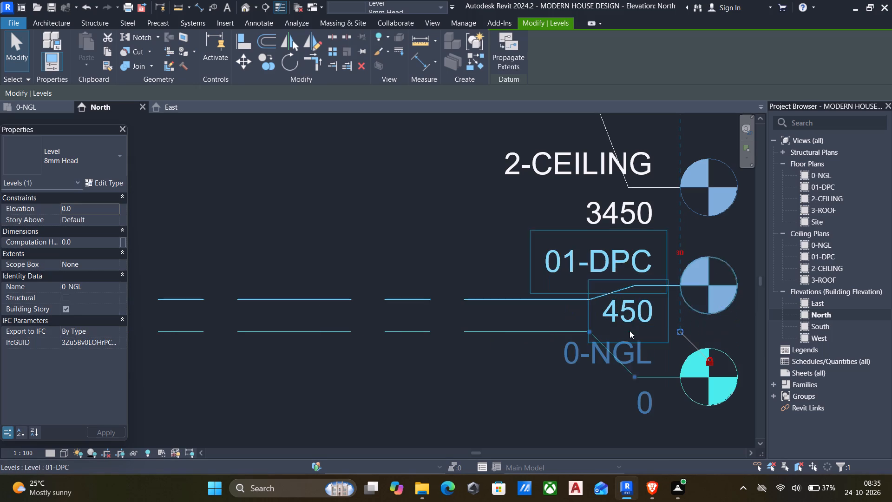
left_click_drag(635, 378, 626, 389)
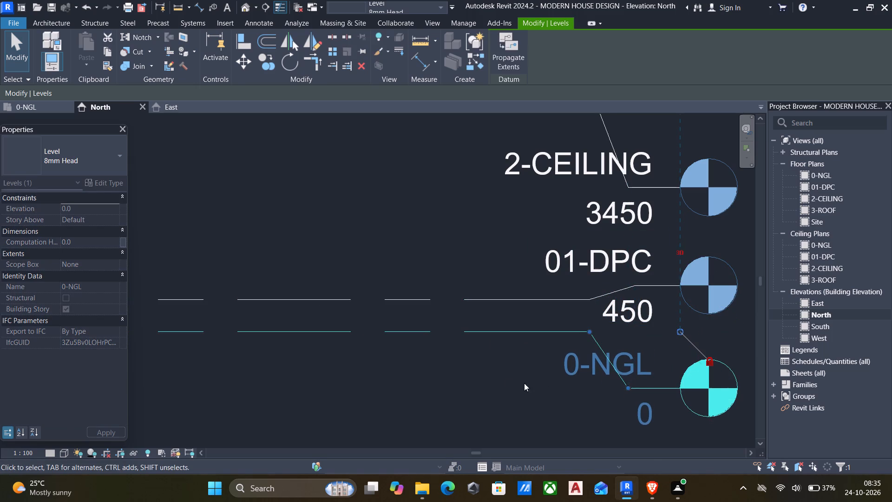
left_click(484, 379)
Raise the 2-CEILING level head slightly by its elbow, further away from the 01-DPC label.
scroll(476, 369, "down", 5)
middle_click_drag(476, 369, 606, 291)
scroll(537, 288, "down", 4)
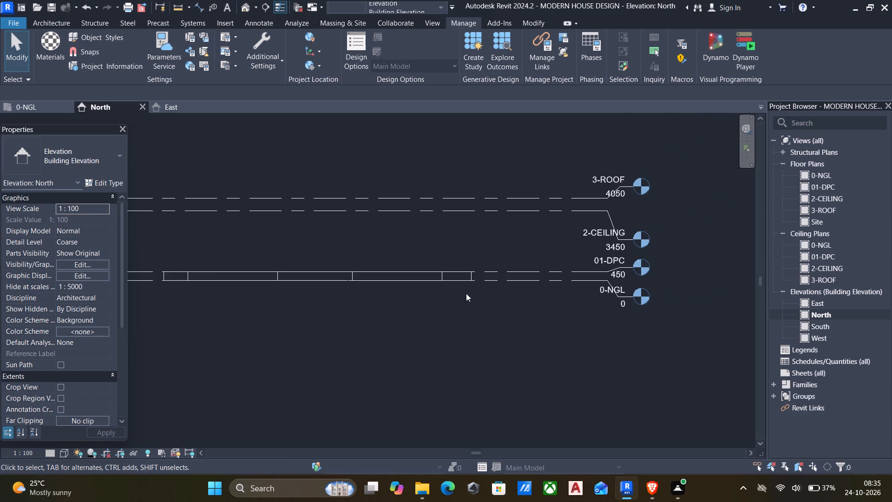
left_click(583, 212)
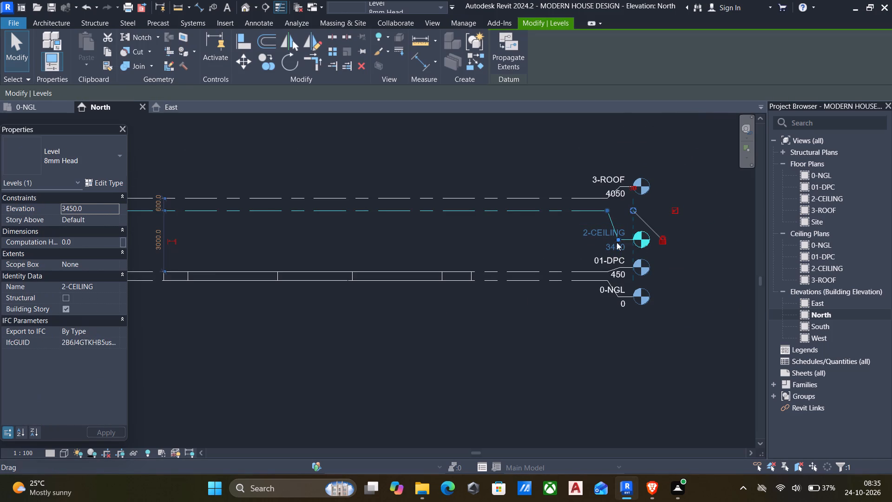
left_click_drag(617, 241, 624, 232)
left_click(497, 297)
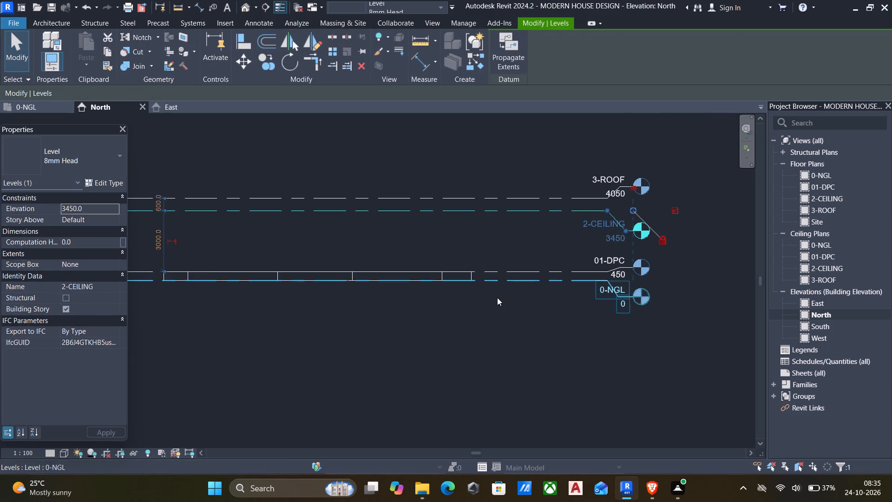
In the 0-NGL floor plan, select all the walls, filtering out the lines, and set their top constraint to level 3-ROOF.
scroll(449, 316, "down", 4)
middle_click_drag(451, 315, 571, 262)
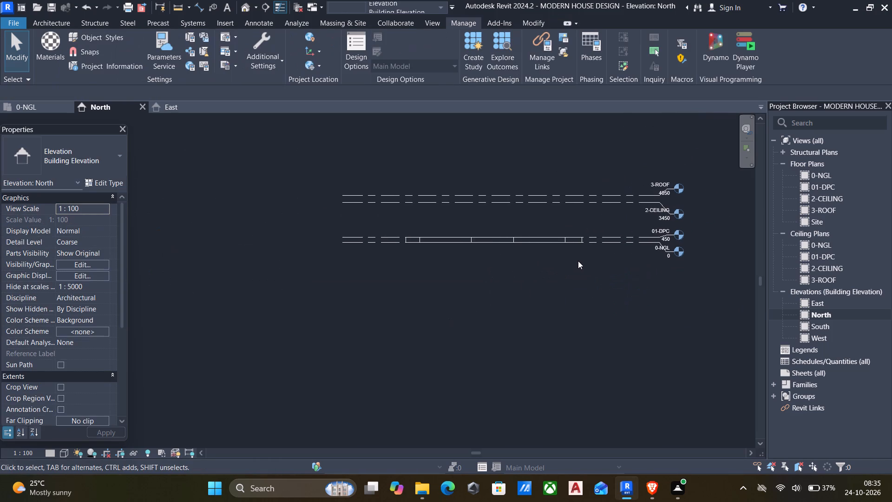
middle_click_drag(438, 307, 430, 310)
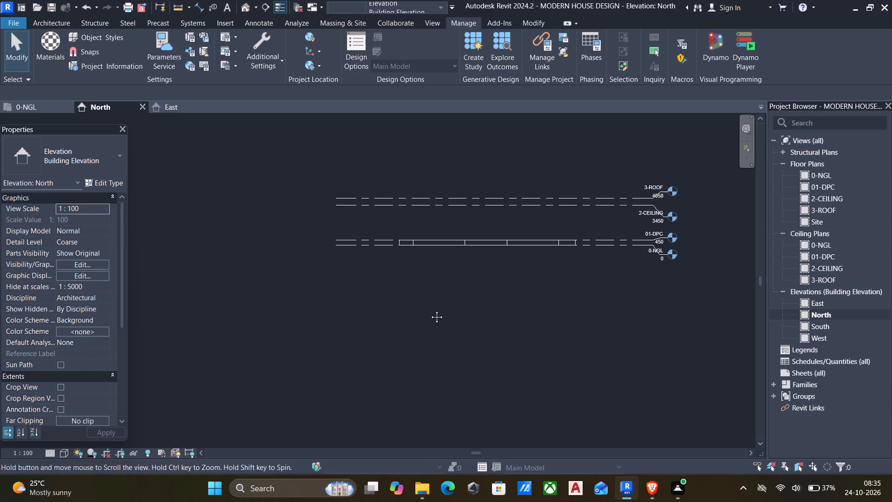
middle_click_drag(430, 310, 429, 310)
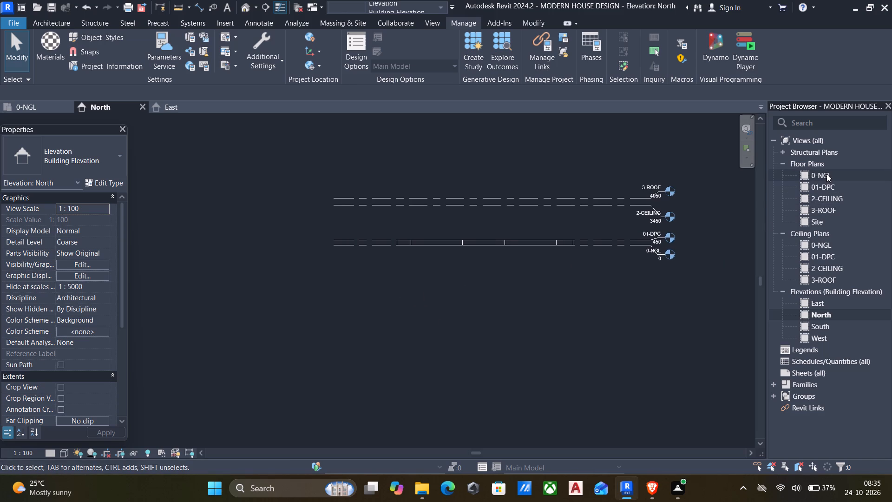
double_click(826, 174)
scroll(503, 248, "down", 1)
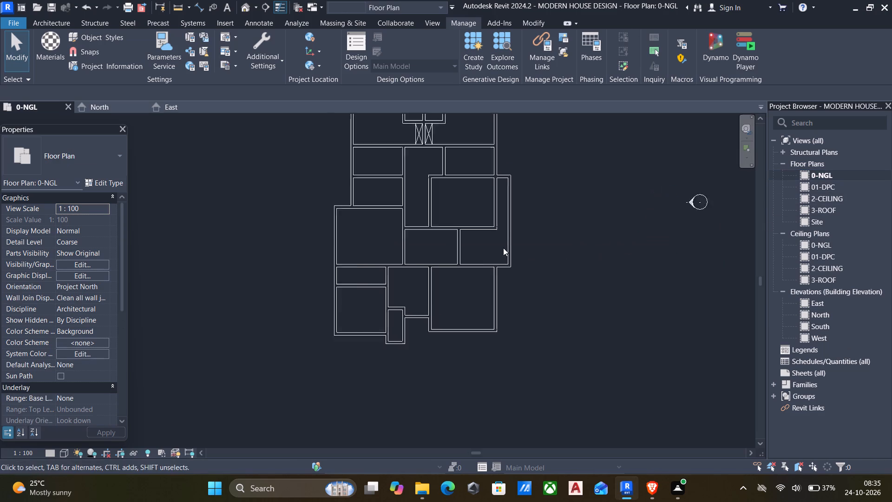
scroll(503, 248, "down", 3)
middle_click_drag(506, 246, 524, 277)
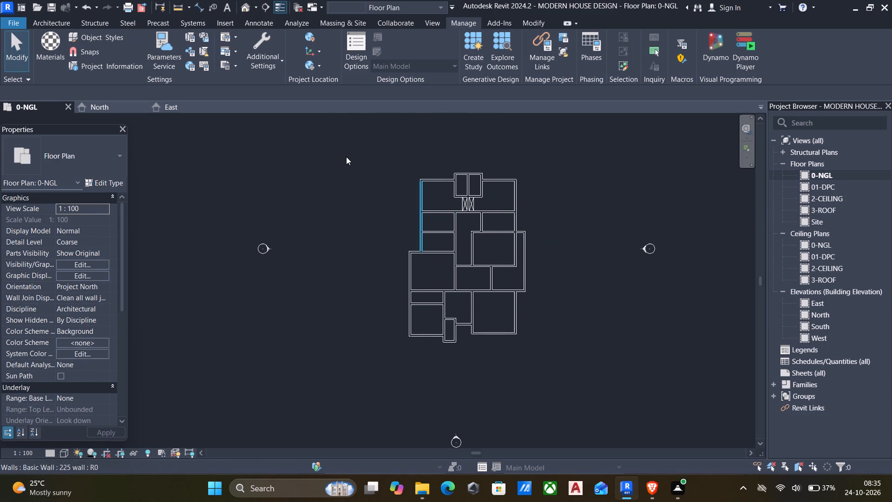
left_click_drag(343, 139, 412, 250)
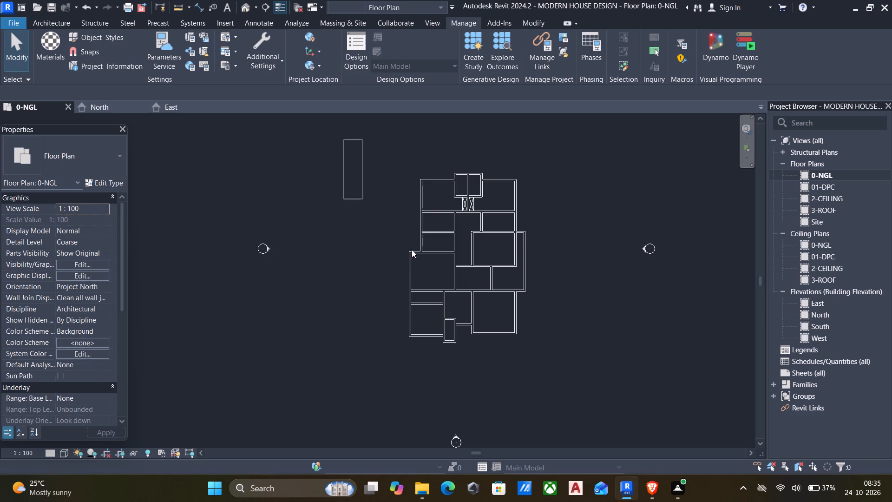
left_click_drag(412, 250, 567, 365)
left_click(505, 37)
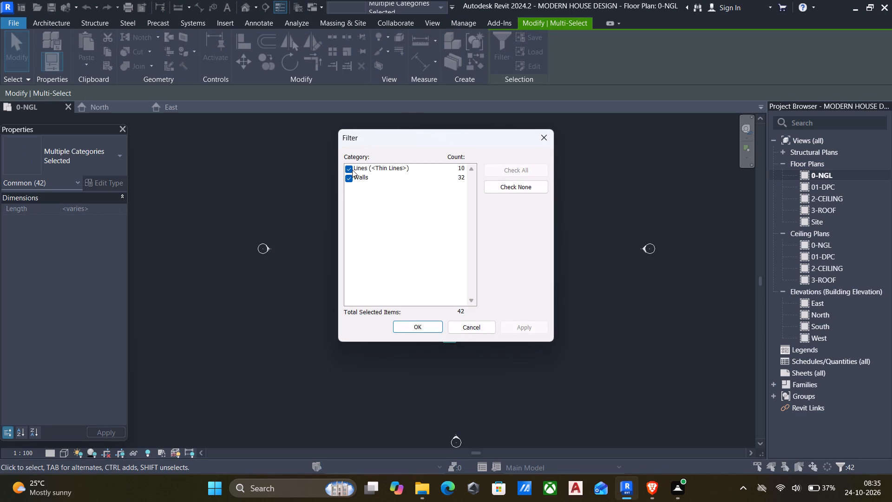
left_click(352, 170)
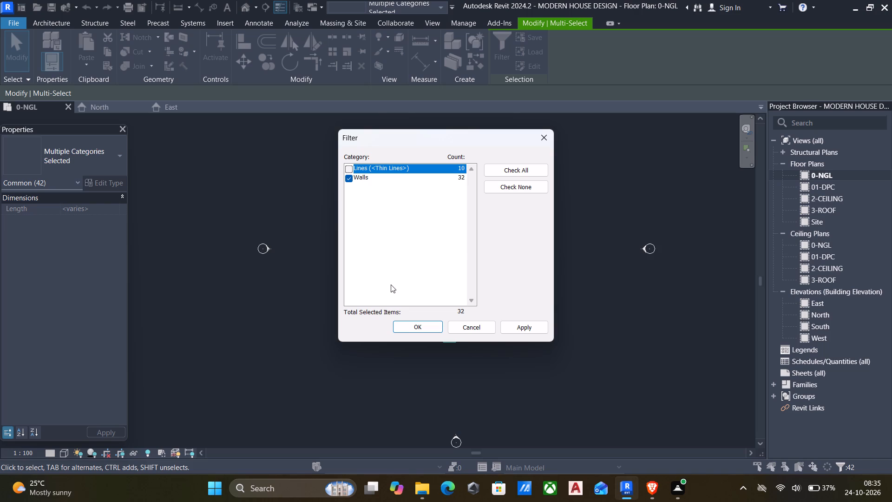
left_click(528, 327)
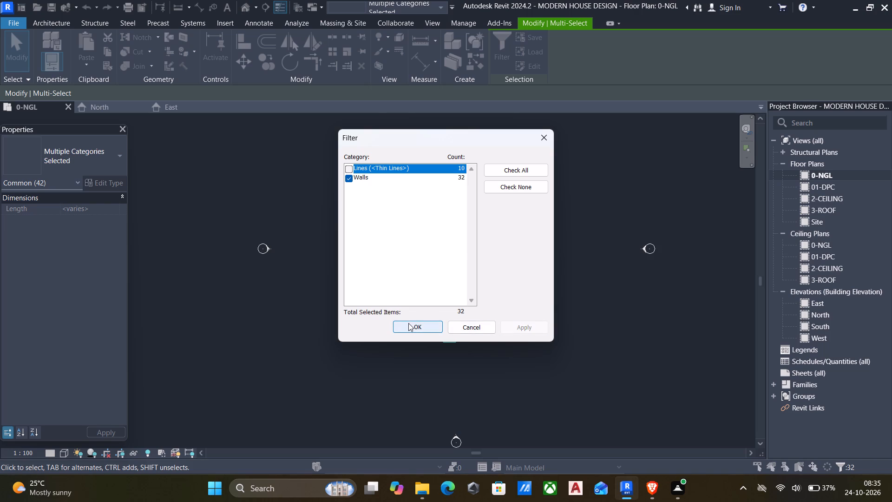
left_click(408, 323)
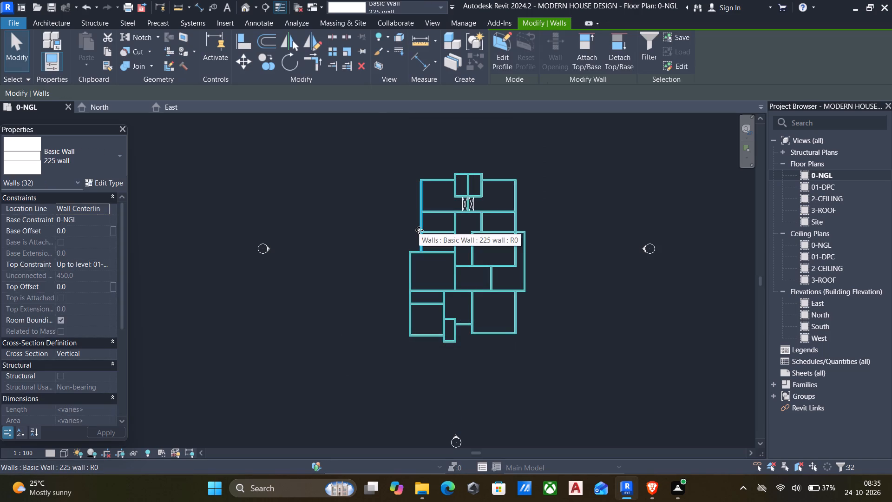
left_click(100, 262)
left_click(96, 310)
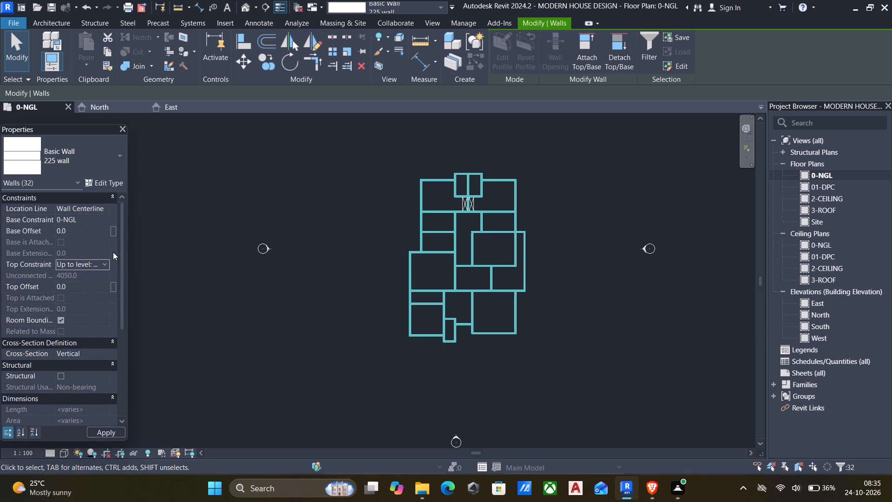
left_click(302, 364)
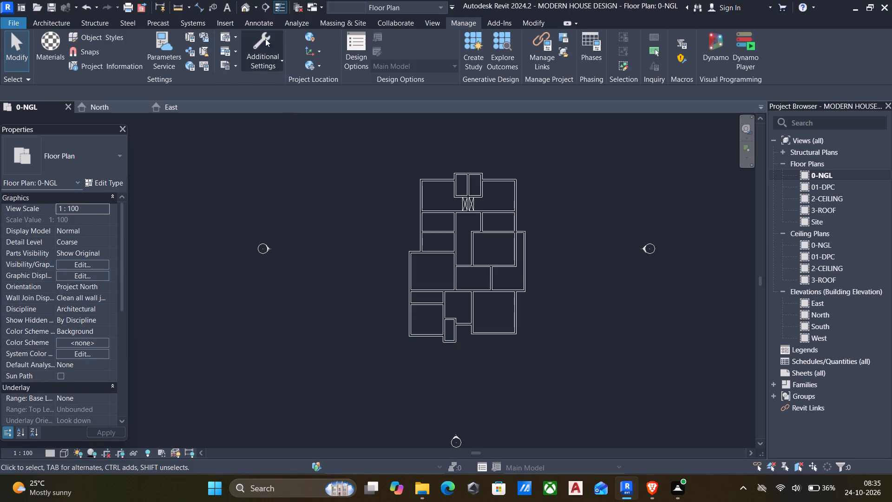
Open the default 3D view and set it to Coarse detail level and Shaded visual style.
left_click(248, 9)
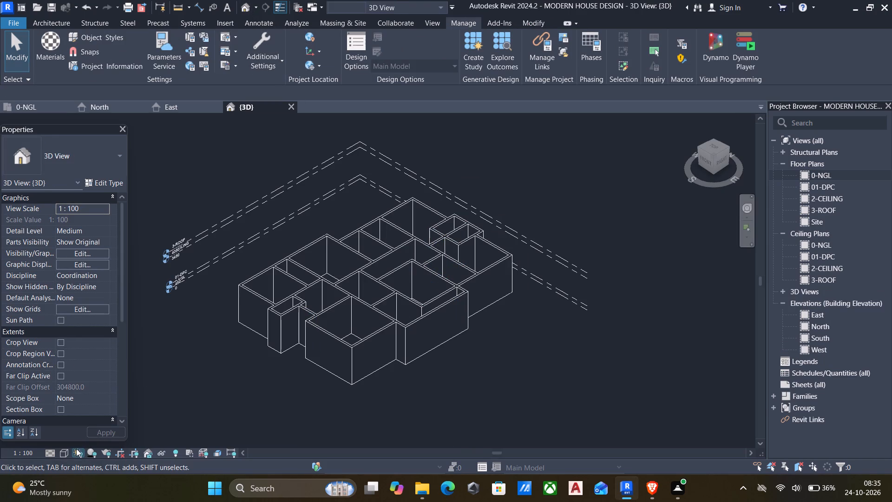
left_click(55, 449)
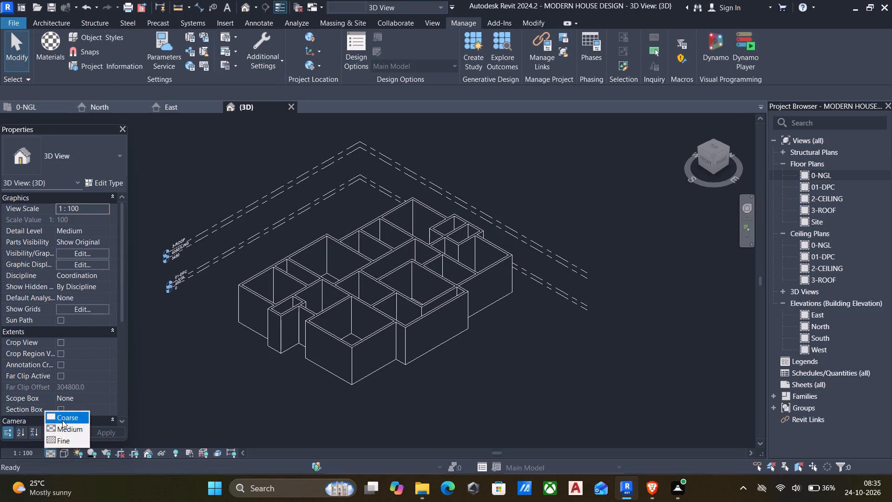
left_click(62, 420)
left_click(68, 452)
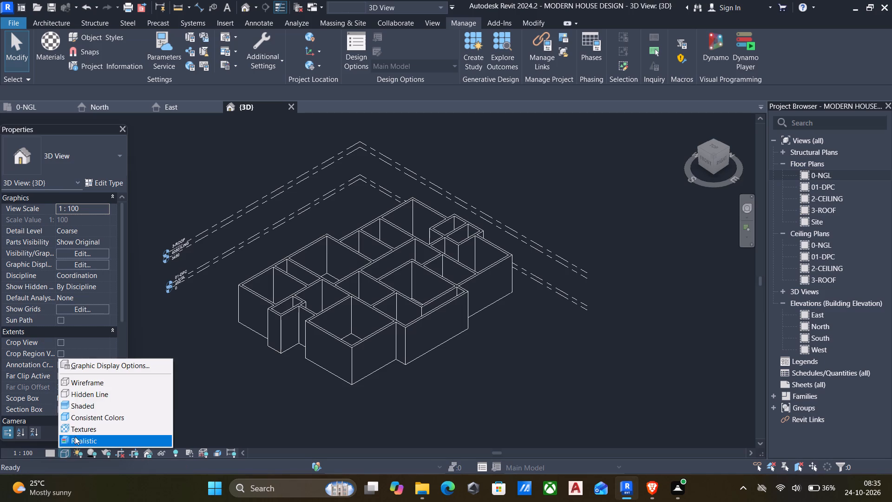
left_click(85, 403)
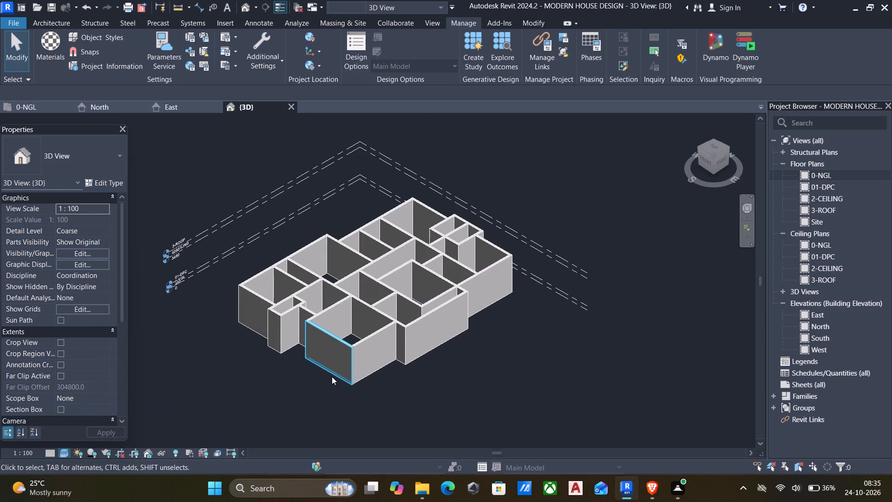
Examine the full-height house walls in 3D from the front and the side.
scroll(332, 376, "down", 1)
middle_click_drag(337, 376, 459, 315)
scroll(459, 315, "up", 5)
middle_click_drag(459, 329, 532, 239, "shift")
middle_click_drag(529, 249, 482, 299)
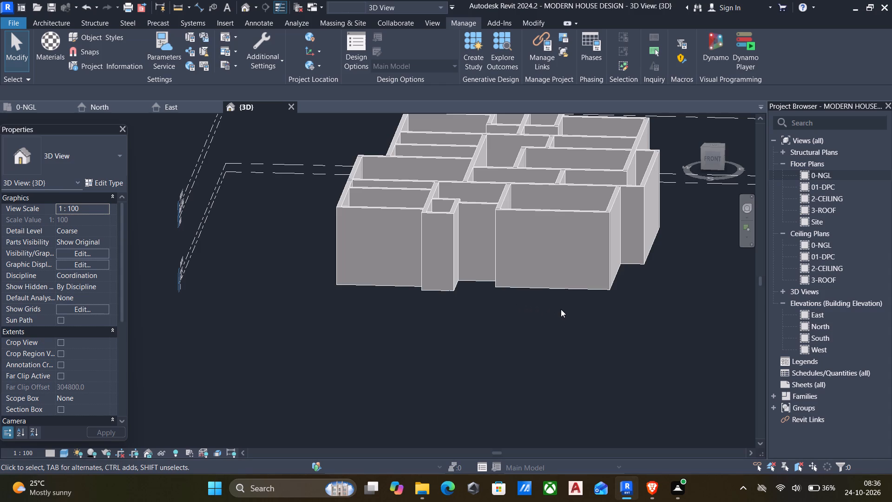
middle_click_drag(562, 310, 724, 339, "shift")
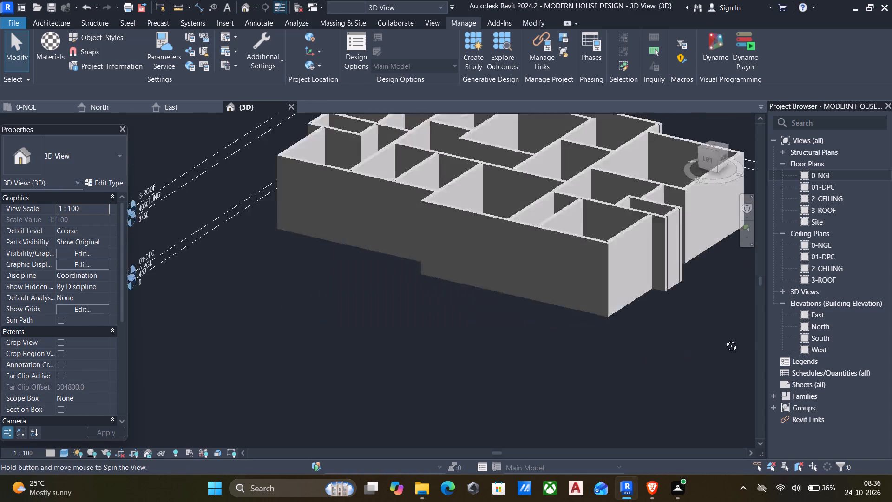
middle_click_drag(724, 339, 585, 328, "shift")
scroll(585, 328, "up", 1)
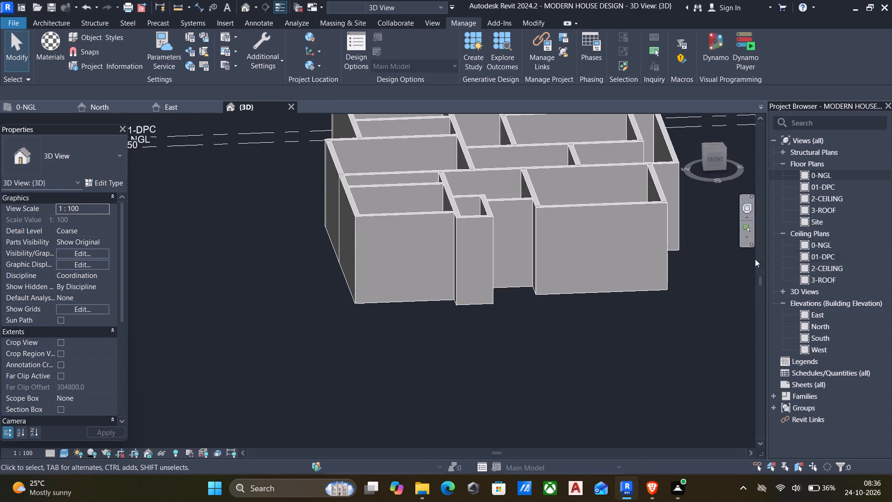
In the 0-NGL floor plan, split the wall along the narrow east strip's north end, 5400 mm from the adjoining room's outer west corner.
left_click(827, 175)
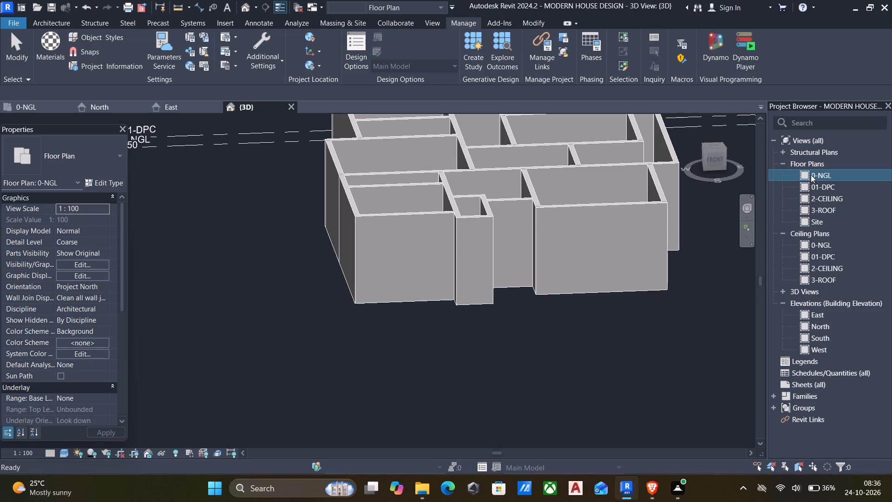
double_click(806, 175)
middle_click_drag(485, 308, 480, 300)
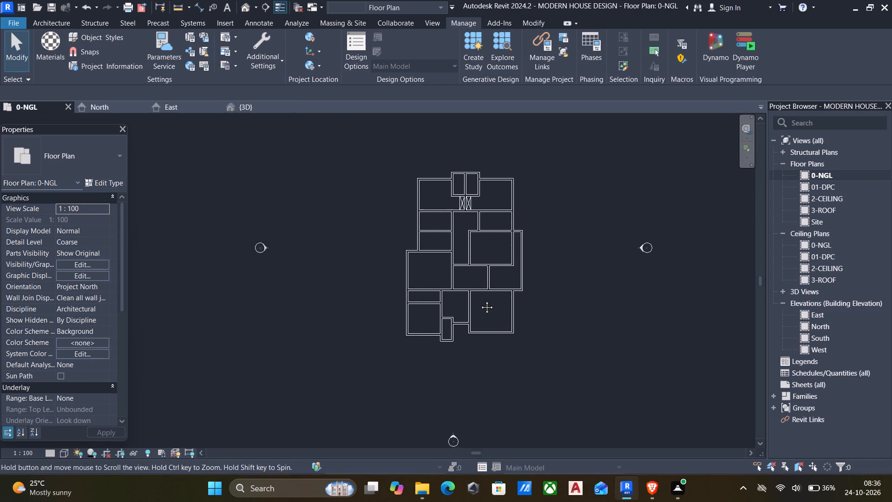
middle_click_drag(480, 300, 478, 294)
scroll(493, 271, "up", 4)
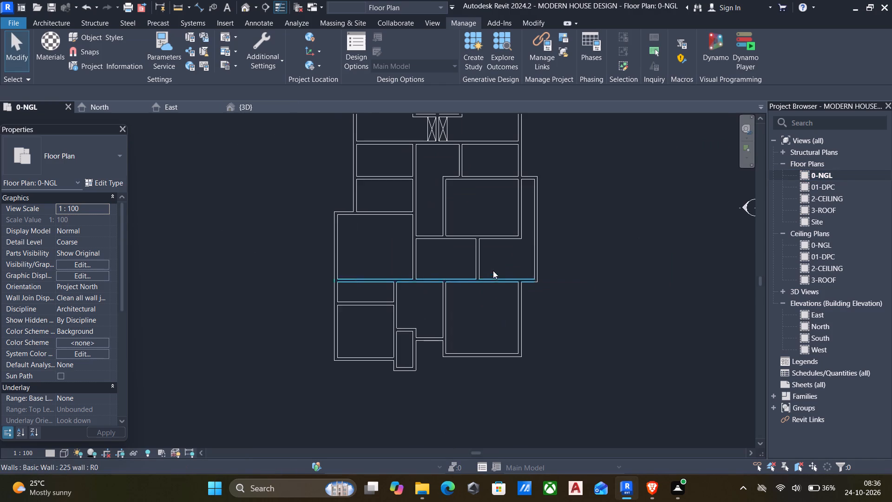
left_click(537, 234)
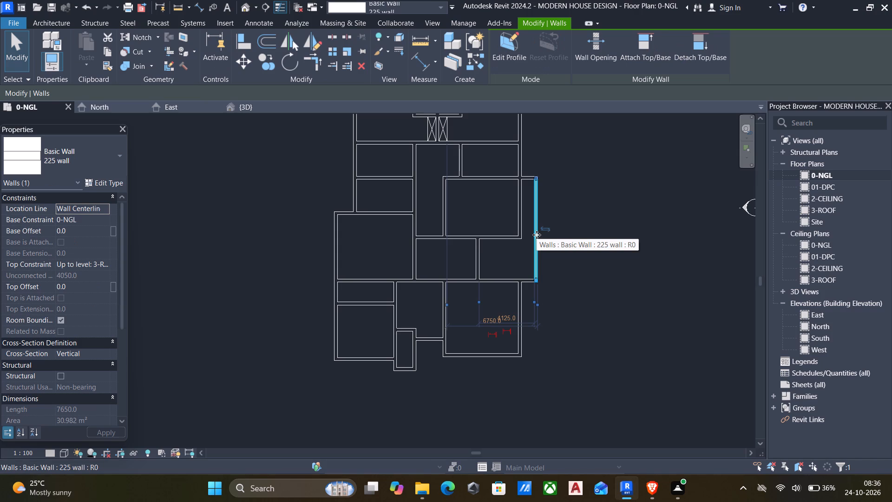
type("SL")
scroll(505, 205, "up", 5)
middle_click_drag(514, 174, 503, 230)
scroll(508, 225, "up", 6)
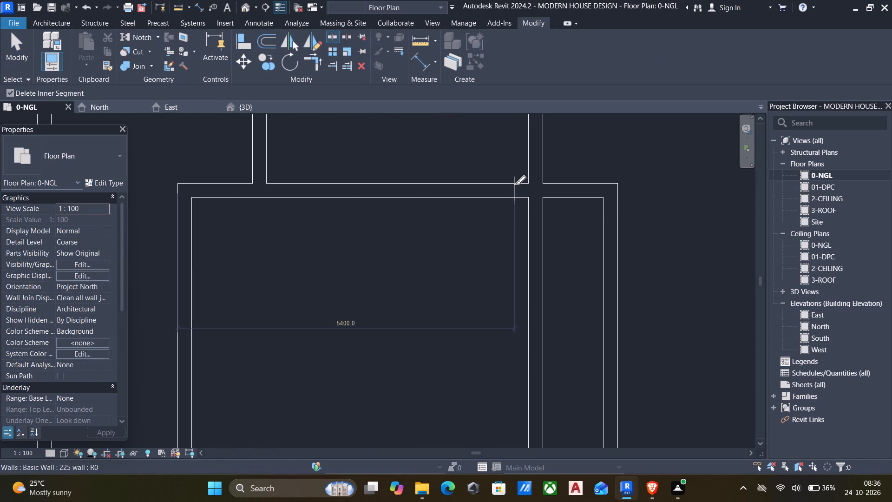
left_click(515, 184)
key("Escape")
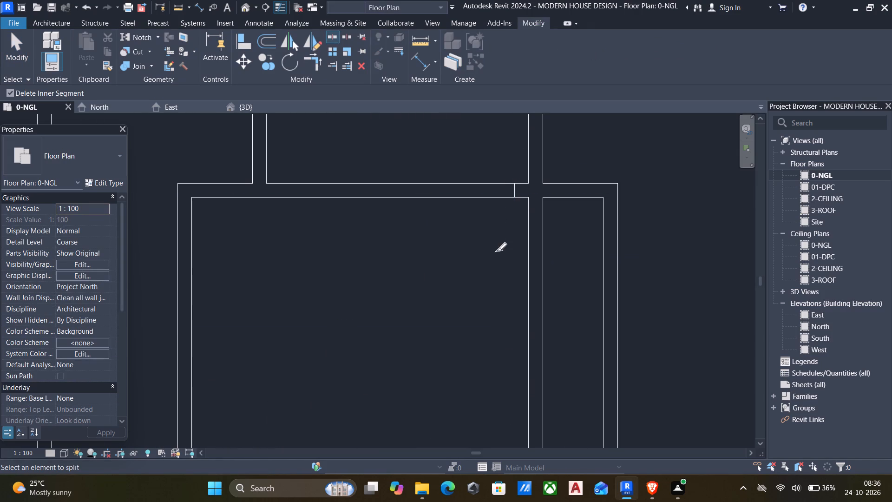
key("Escape")
Pull the split end of the short east wall segment eastwards, just beyond the crossing north-south wall.
scroll(502, 245, "up", 3)
middle_click_drag(504, 244, 490, 334)
left_click(522, 255)
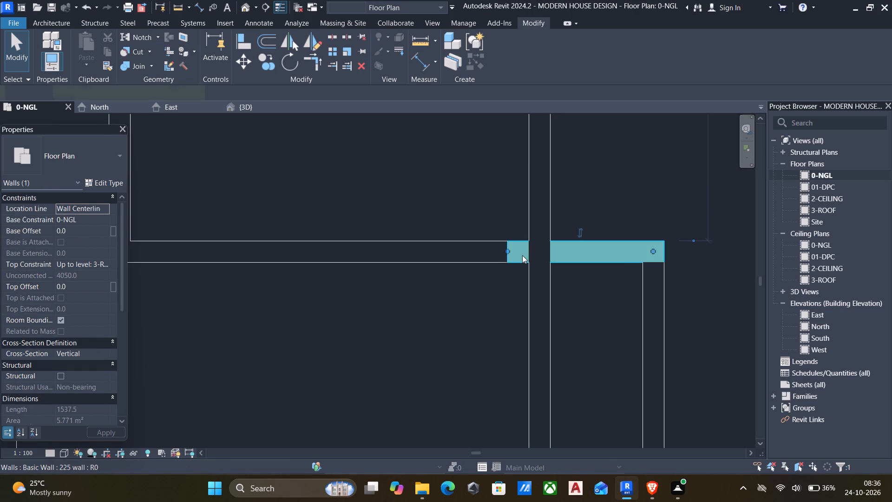
left_click_drag(509, 251, 543, 248)
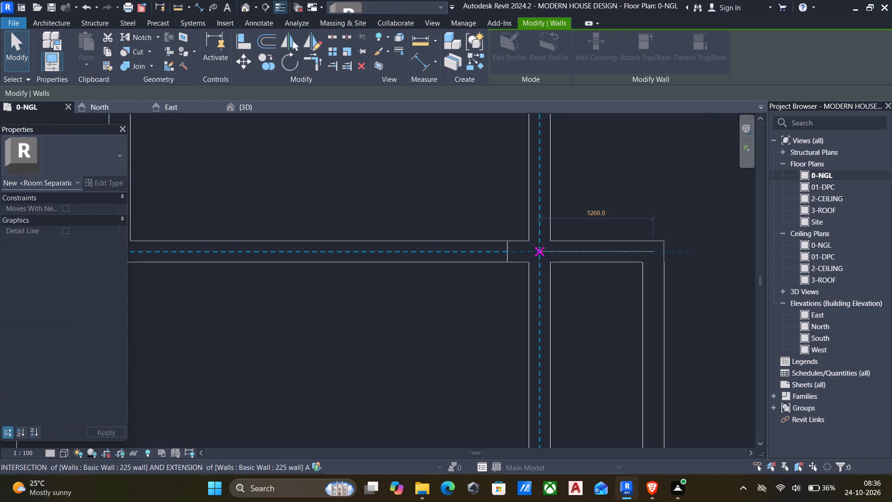
left_click_drag(543, 248, 559, 249)
key("Escape")
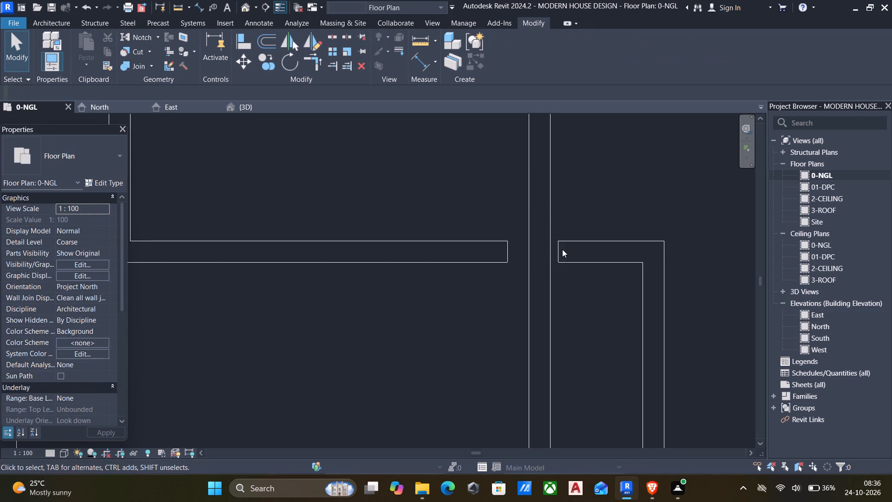
Align the short segment's end with the crossing wall's east face and the remaining wall's end with its west face.
type("AL")
left_click(550, 264)
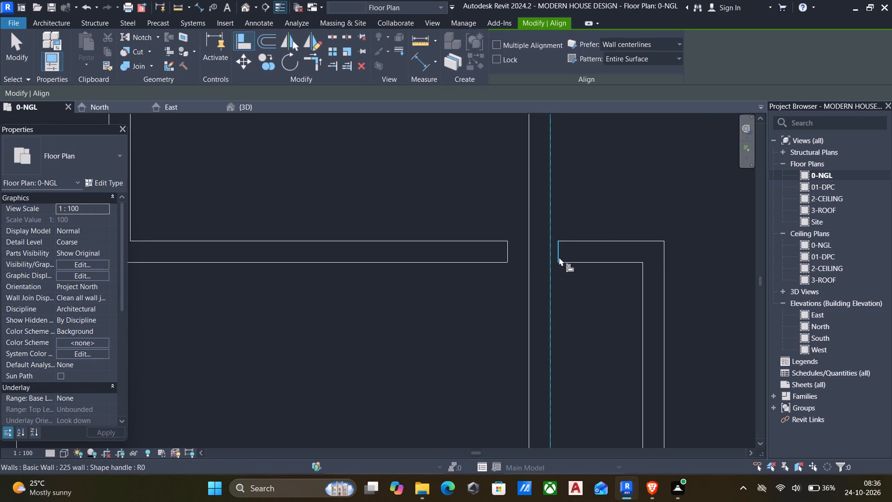
left_click(559, 257)
left_click(528, 274)
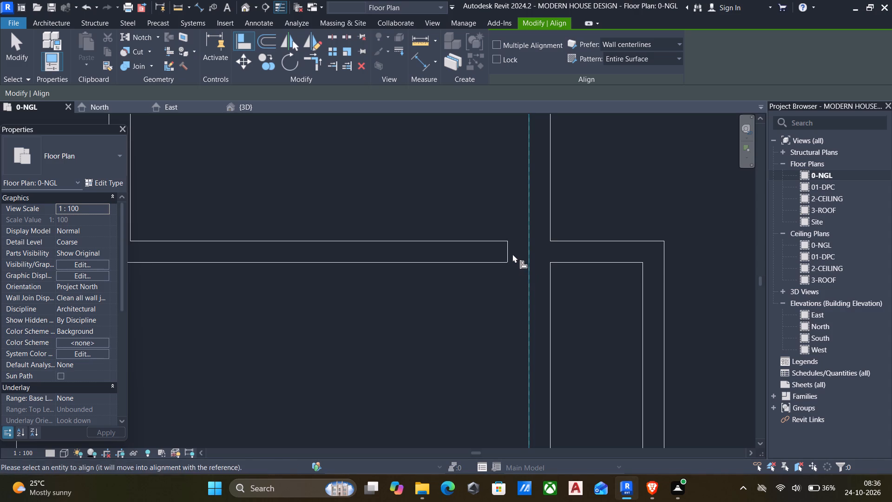
left_click(509, 253)
Split the wall closing the narrow east strip's south end, 800 mm from the outer east wall's inner face.
scroll(513, 290, "down", 5)
middle_click_drag(513, 309, 517, 267)
scroll(556, 326, "down", 1)
middle_click_drag(556, 329, 549, 282)
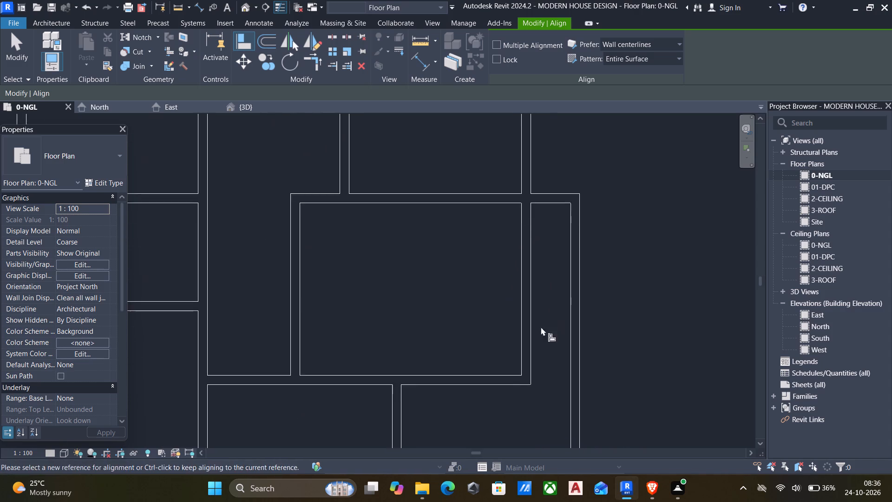
scroll(541, 359, "down", 1)
middle_click_drag(542, 360, 542, 325)
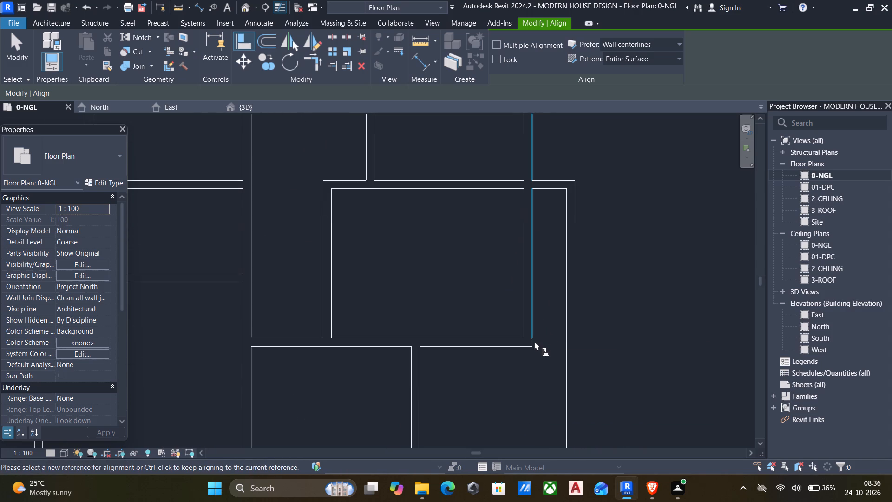
middle_click_drag(519, 343, 520, 330)
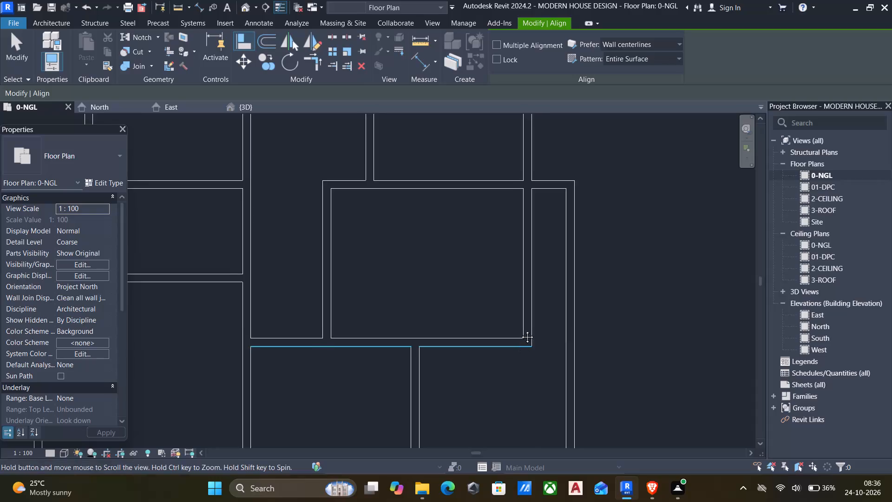
middle_click_drag(520, 330, 522, 318)
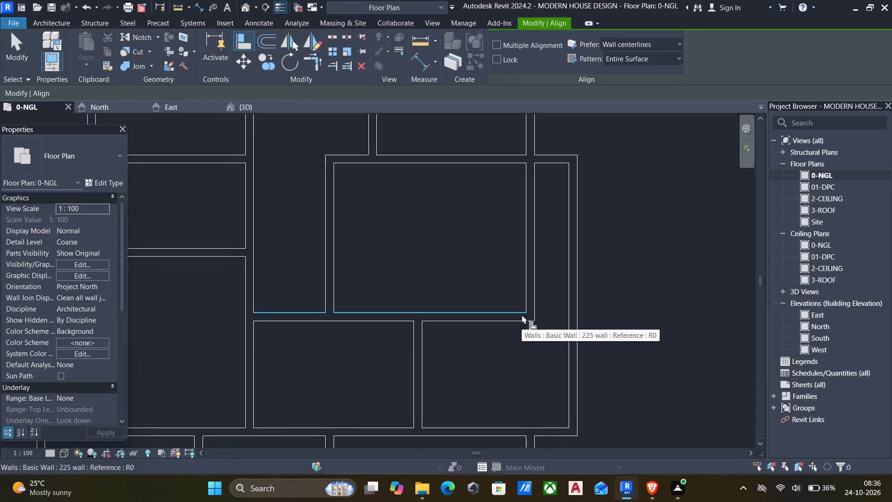
type("SL")
middle_click_drag(523, 347, 534, 254)
scroll(578, 359, "up", 5)
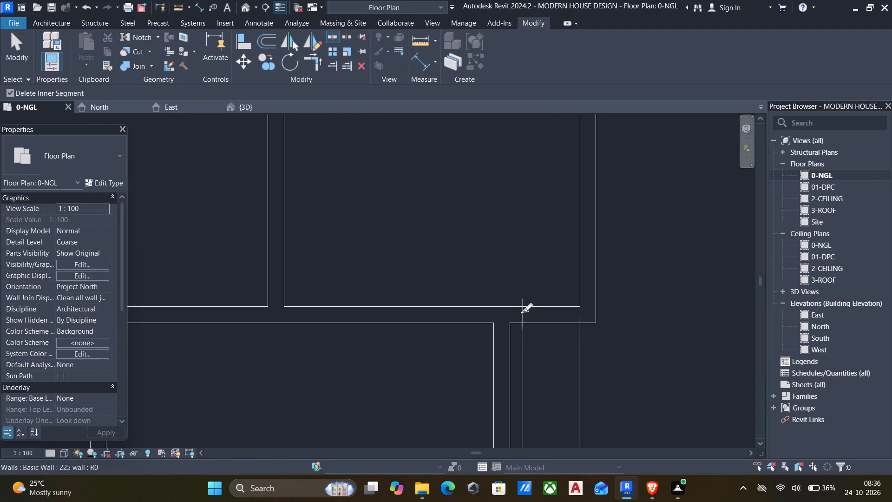
left_click(521, 312)
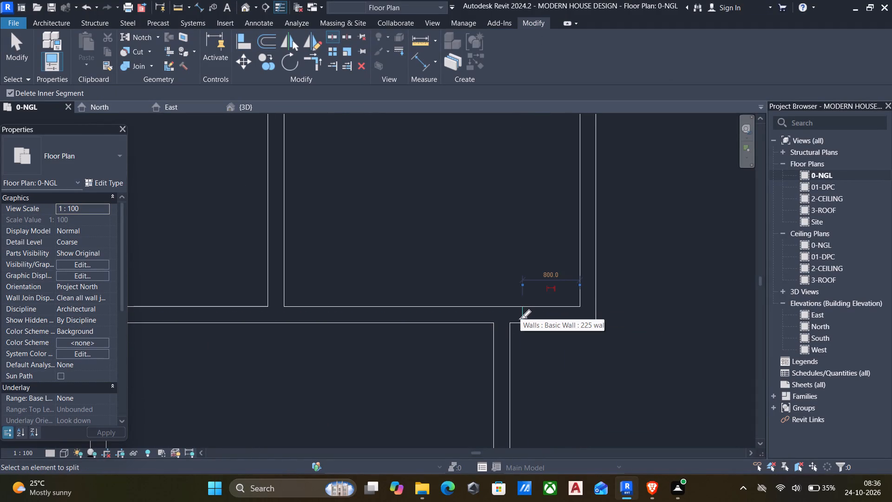
scroll(528, 348, "up", 4)
key("Escape")
key("Escape")
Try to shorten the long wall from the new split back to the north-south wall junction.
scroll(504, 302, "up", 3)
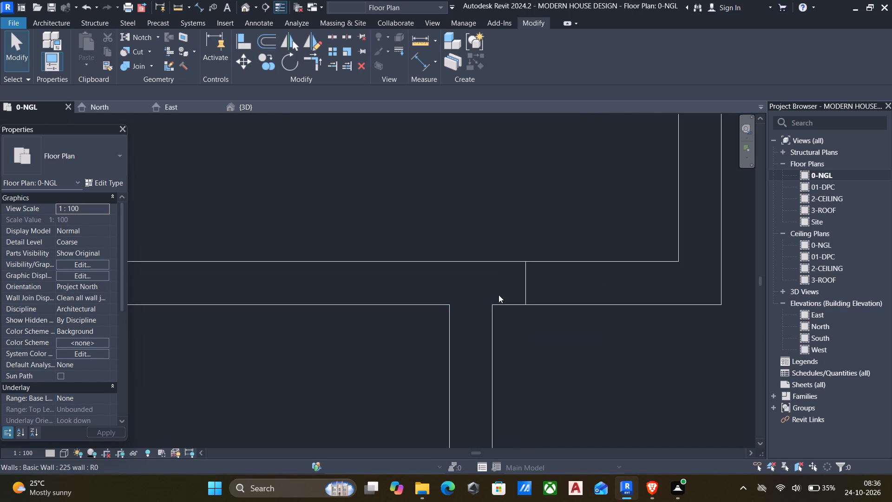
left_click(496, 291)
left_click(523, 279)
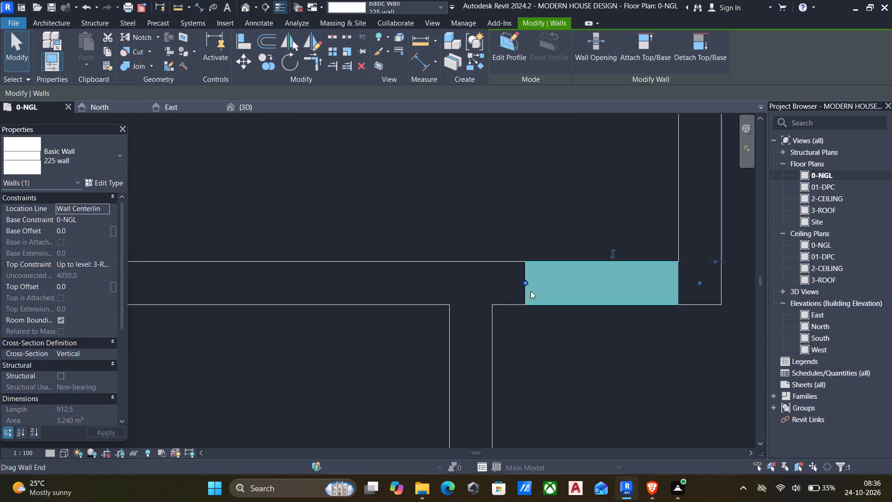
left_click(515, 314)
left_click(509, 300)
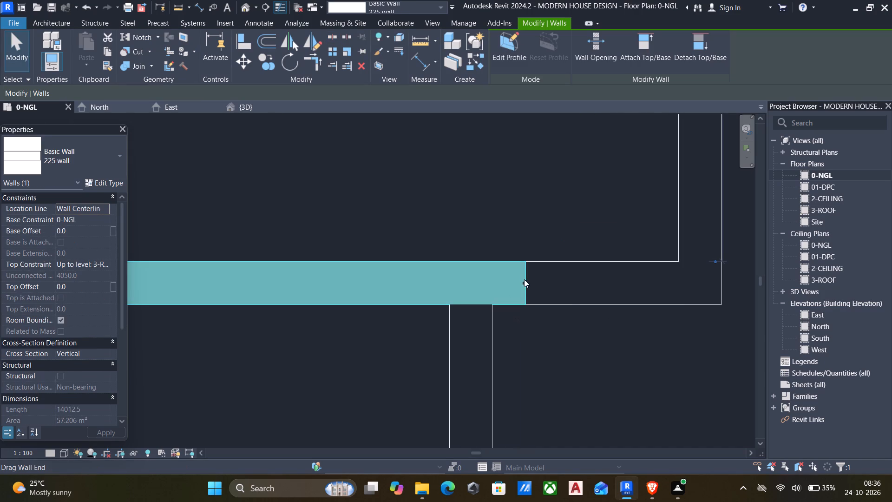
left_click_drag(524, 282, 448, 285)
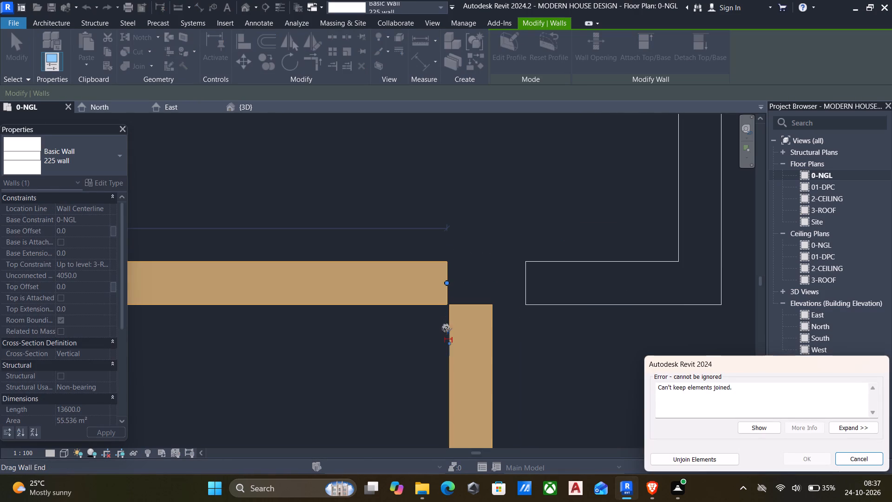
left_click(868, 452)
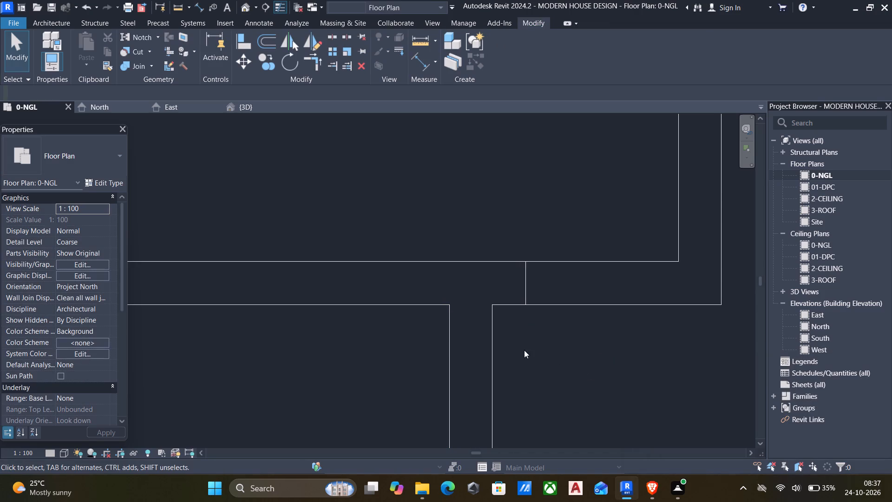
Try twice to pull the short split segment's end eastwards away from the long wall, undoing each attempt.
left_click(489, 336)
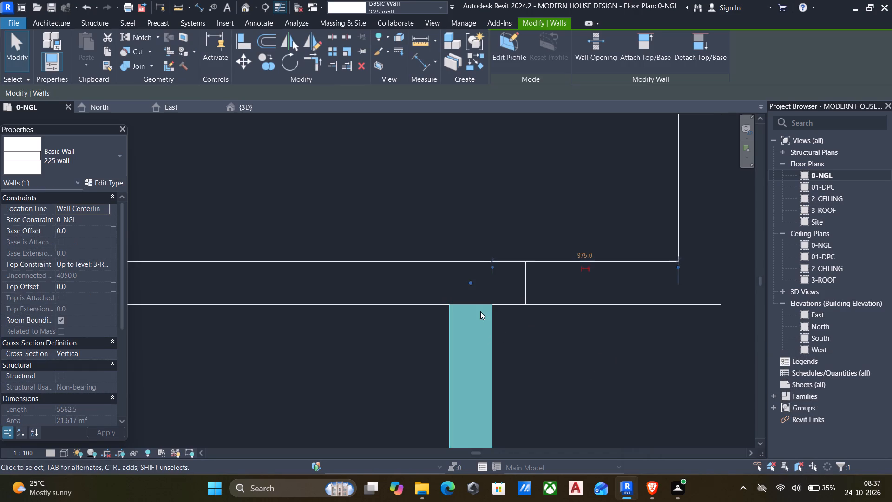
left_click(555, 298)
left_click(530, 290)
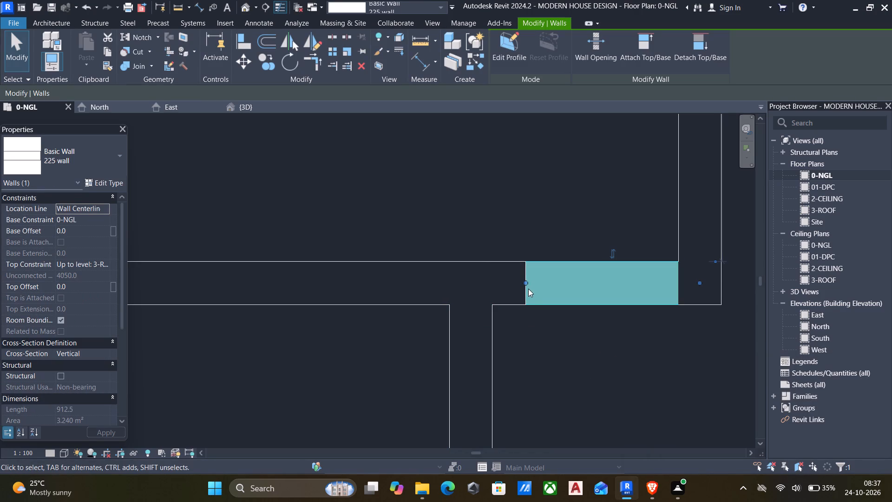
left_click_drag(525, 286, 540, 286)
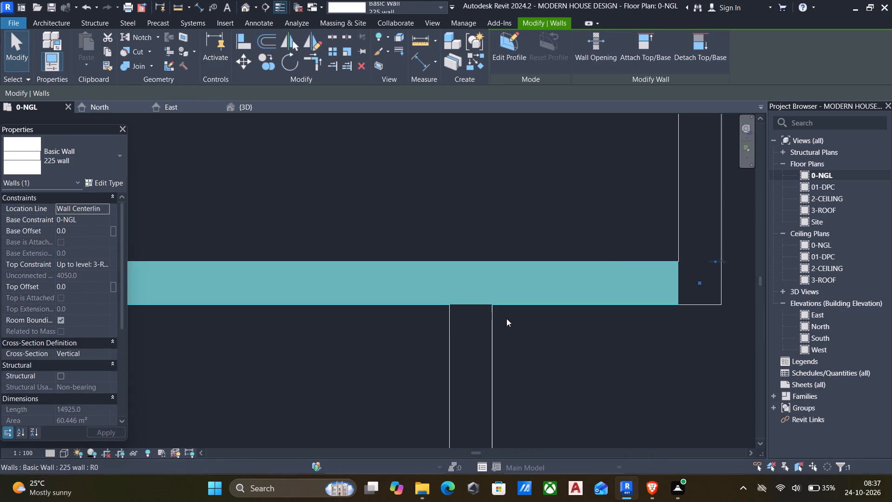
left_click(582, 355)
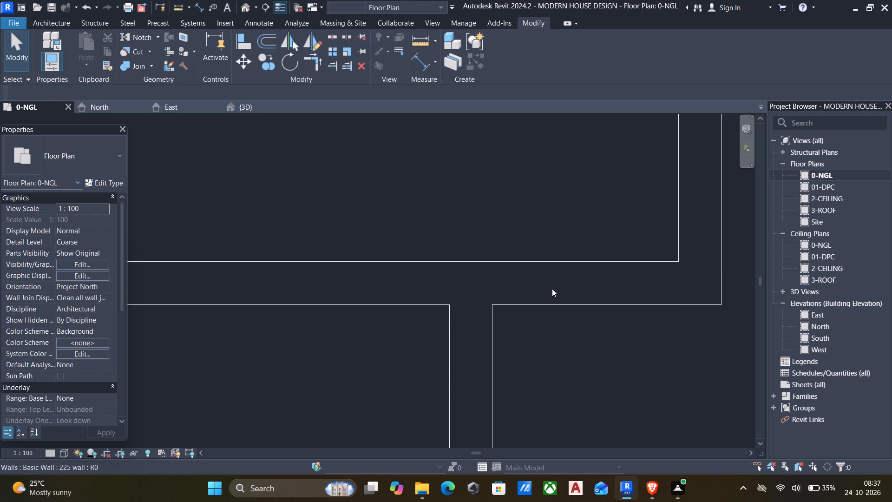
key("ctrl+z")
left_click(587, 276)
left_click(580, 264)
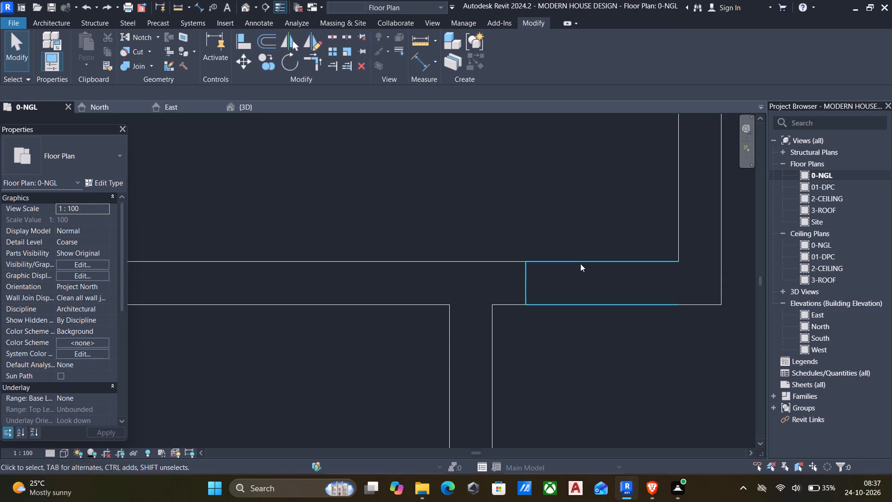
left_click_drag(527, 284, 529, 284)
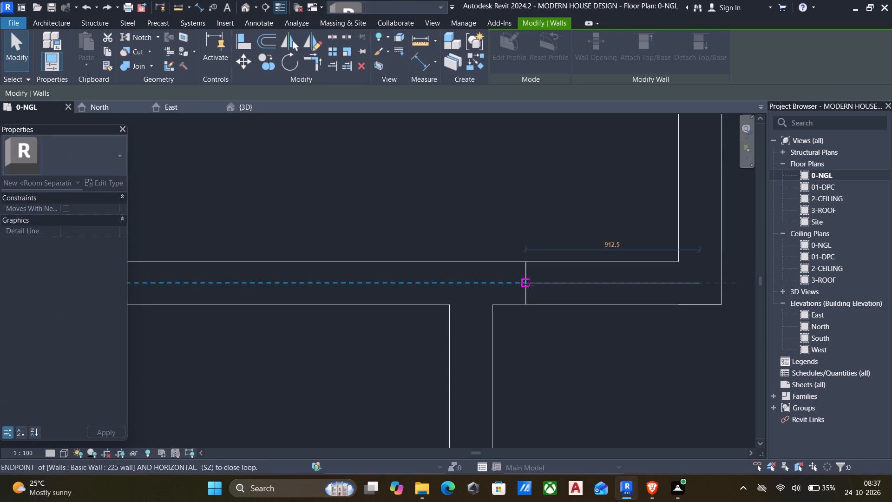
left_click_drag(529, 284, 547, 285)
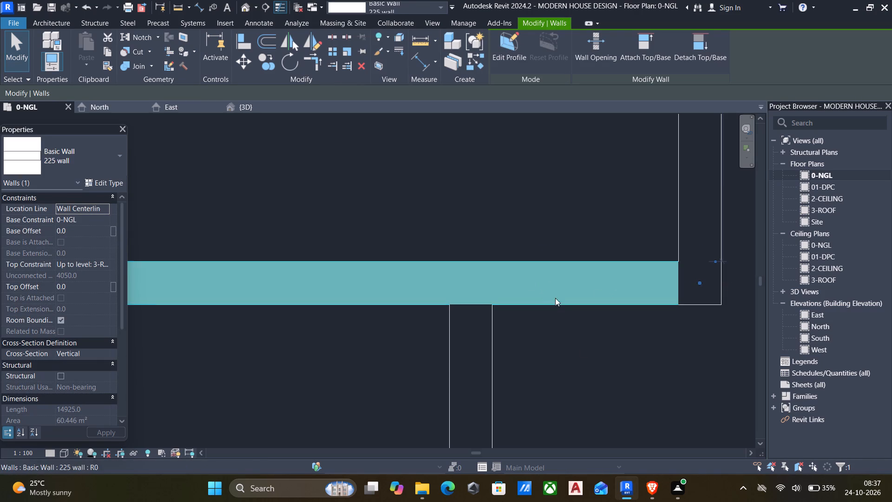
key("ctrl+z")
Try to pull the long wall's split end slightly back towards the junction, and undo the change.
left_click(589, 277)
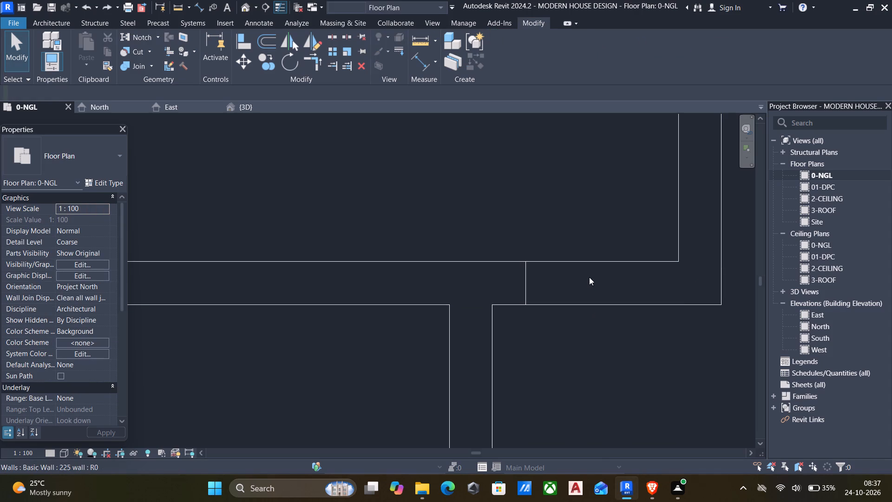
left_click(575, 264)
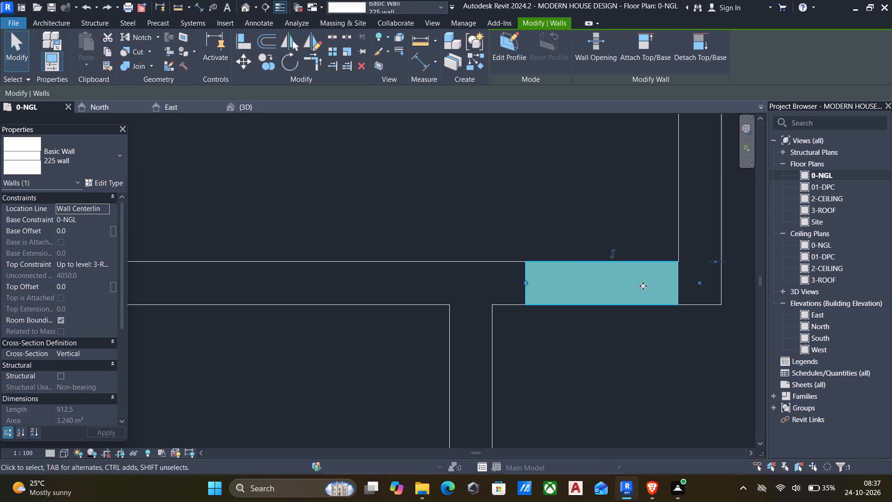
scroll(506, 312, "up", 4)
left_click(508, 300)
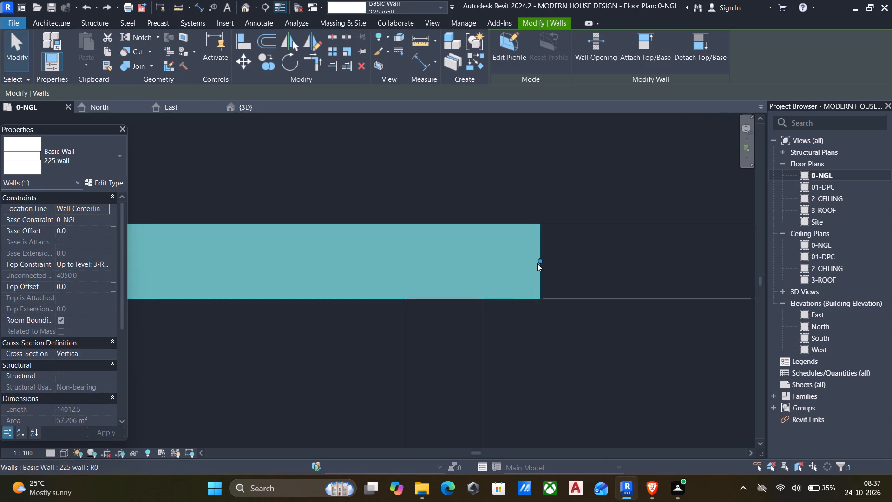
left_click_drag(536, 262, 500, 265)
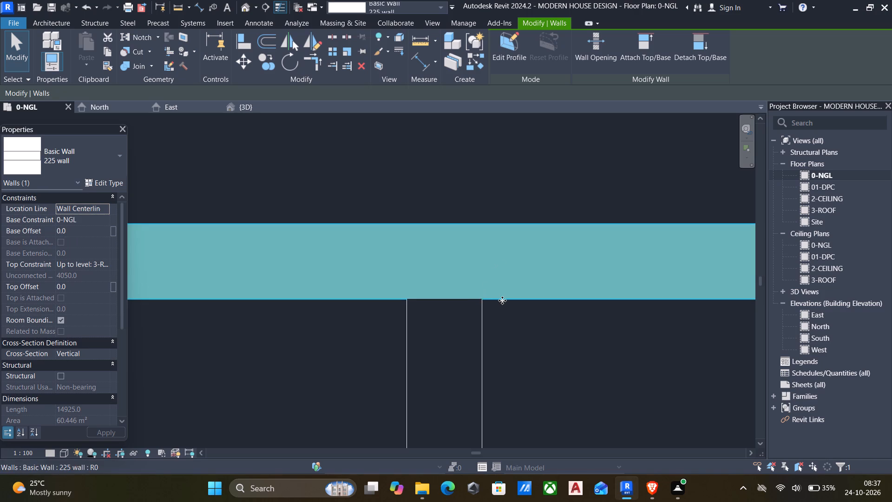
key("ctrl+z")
Delete the short split wall segment between the long wall and the outer east wall.
scroll(515, 319, "down", 4)
middle_click_drag(520, 323, 484, 336)
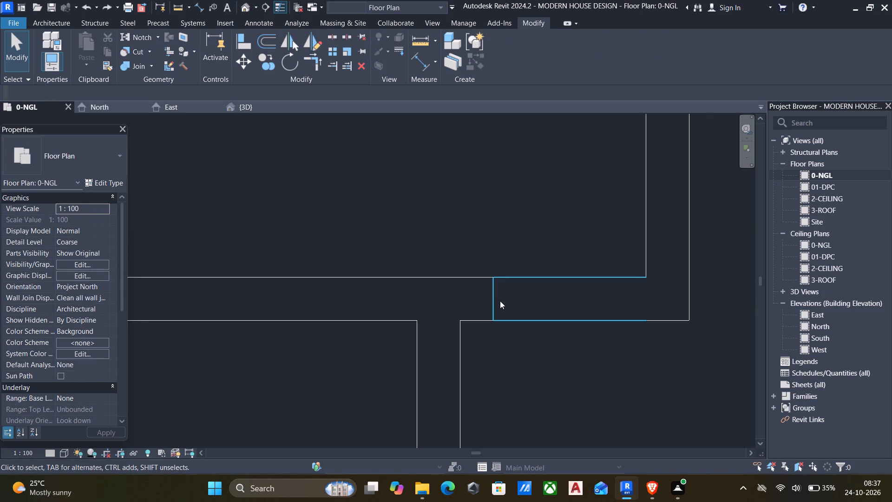
left_click(500, 301)
key("Delete")
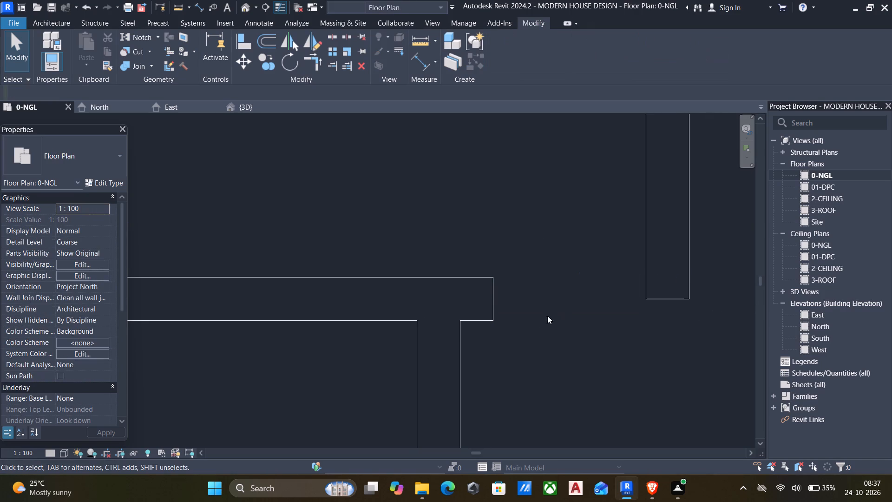
Trim the long east-west wall and the north-south wall below it to a clean corner, removing the overhanging stub.
type("TR")
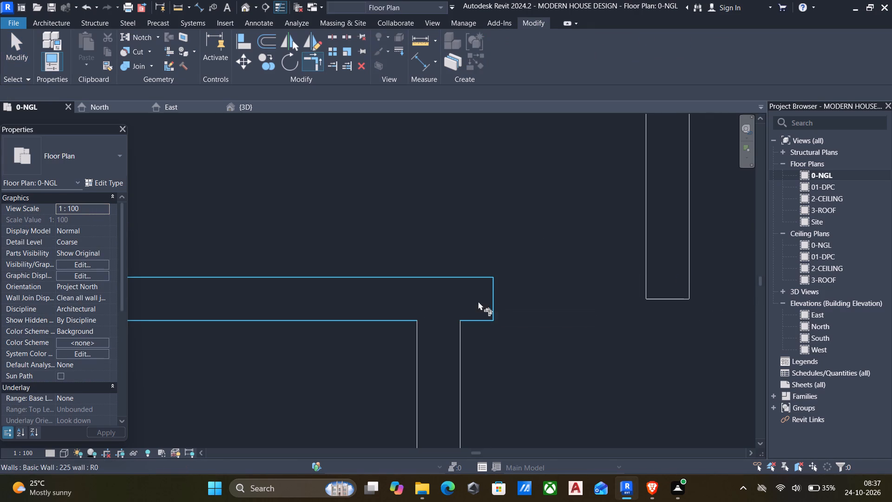
left_click(443, 388)
left_click(374, 290)
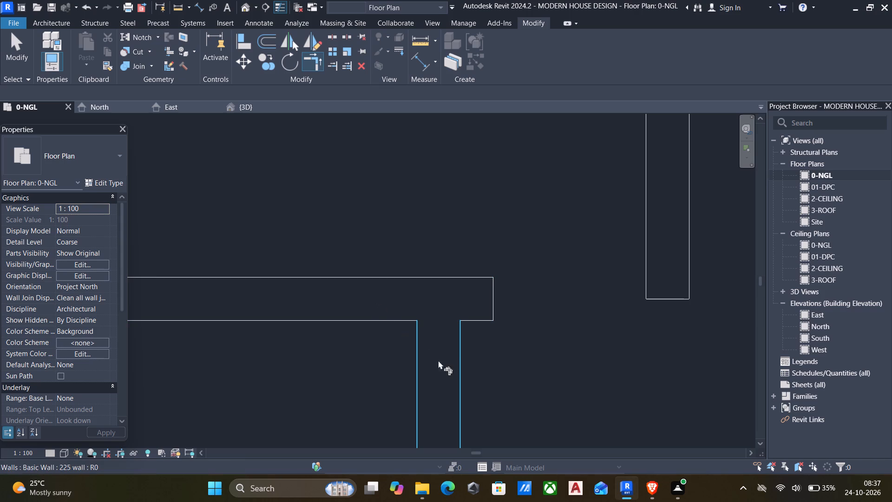
left_click(446, 368)
left_click(398, 311)
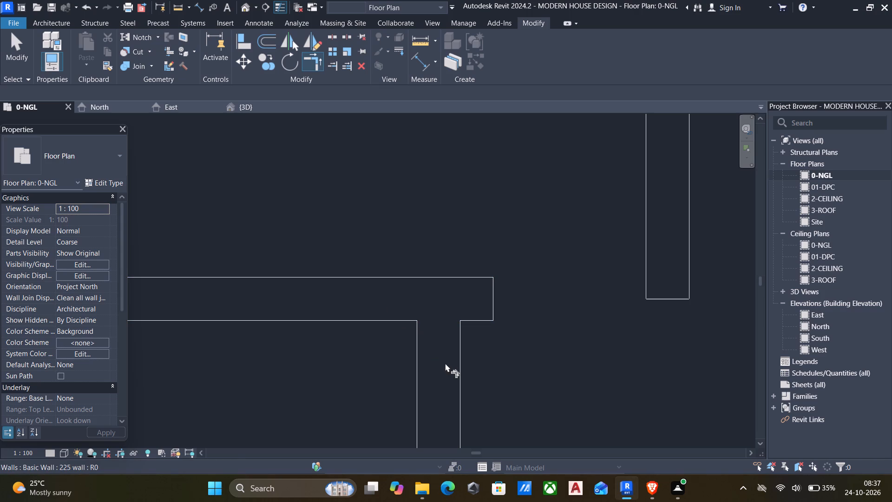
left_click(445, 363)
scroll(442, 375, "down", 4)
middle_click_drag(442, 376, 486, 309)
left_click(487, 335)
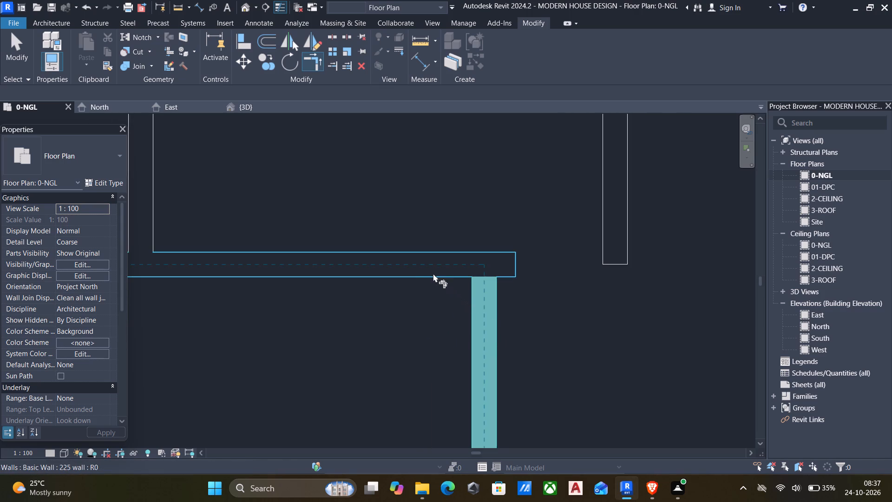
left_click(428, 268)
scroll(493, 324, "down", 5)
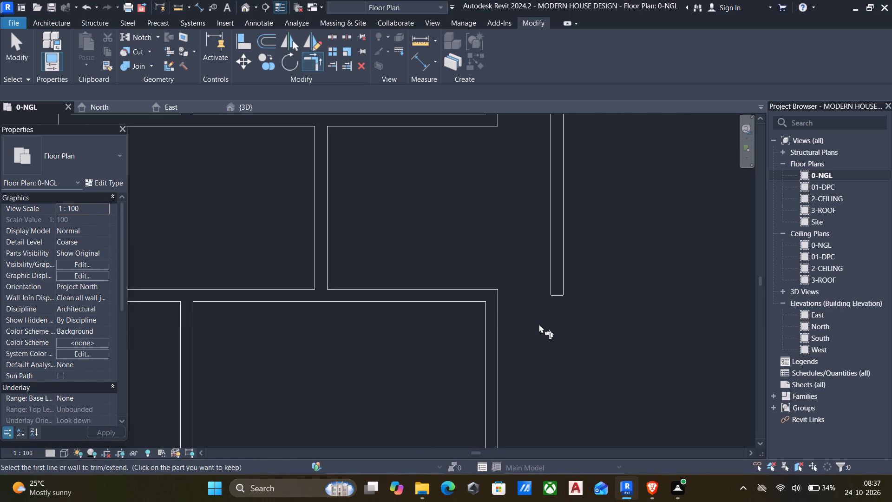
key("Escape")
Draw a 225 wall about 1020 mm long from the outer east wall's south end westwards, stopping just short of the main walls.
scroll(547, 297, "up", 5)
type("CS")
scroll(550, 297, "up", 4)
left_click(580, 291)
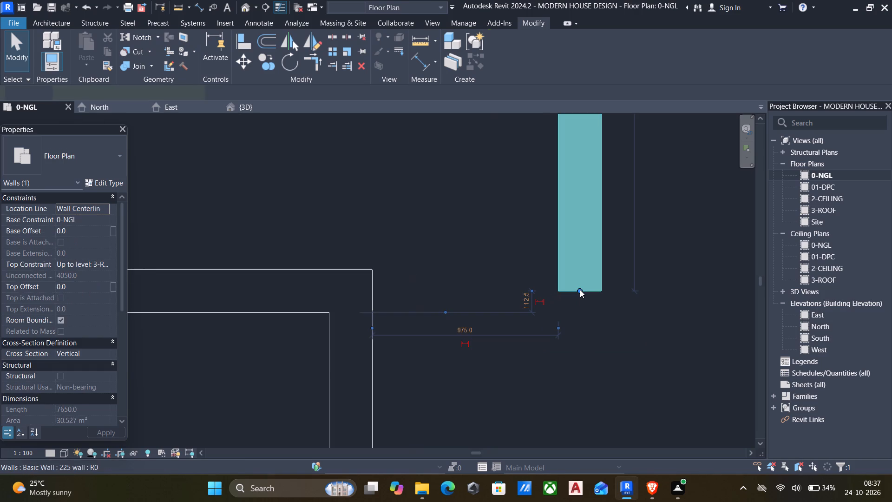
type("CS")
scroll(580, 289, "up", 5)
left_click(579, 291)
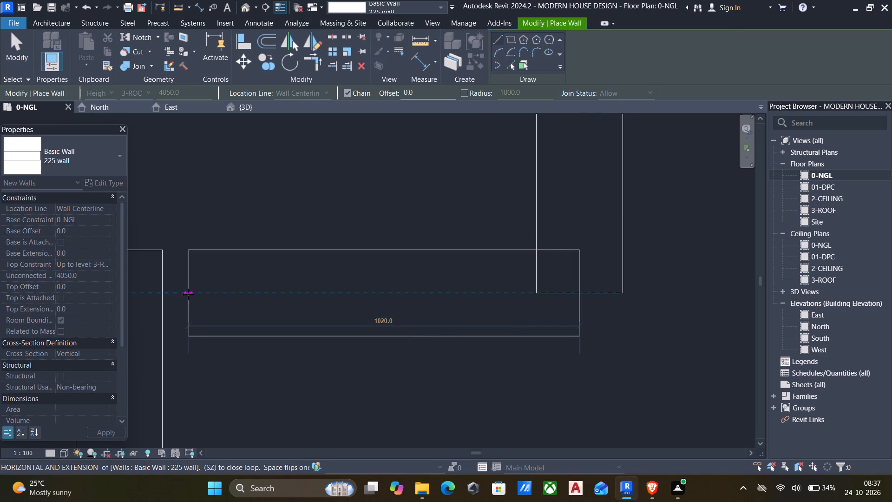
left_click(190, 294)
key("Escape")
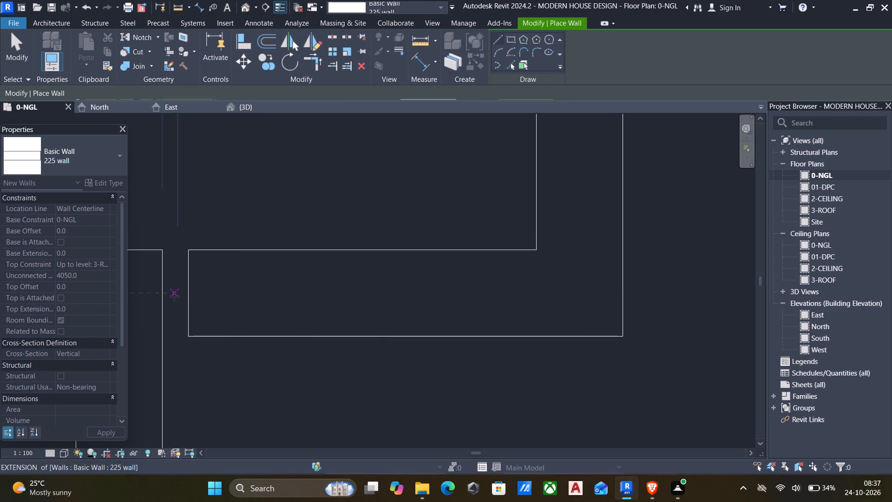
key("Escape")
Set the top constraint of the three east strip walls, the outer wall and both short return walls, to level 01-DPC.
left_click(188, 305)
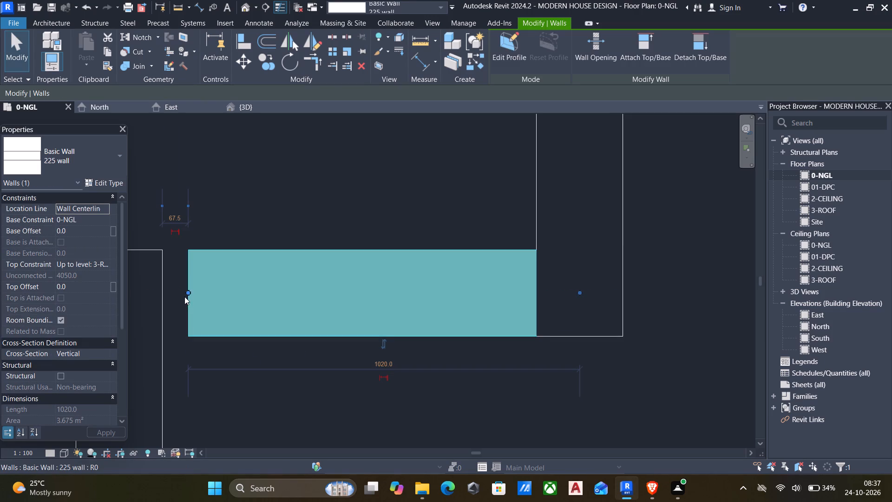
scroll(297, 297, "down", 5)
middle_click_drag(343, 253, 368, 301)
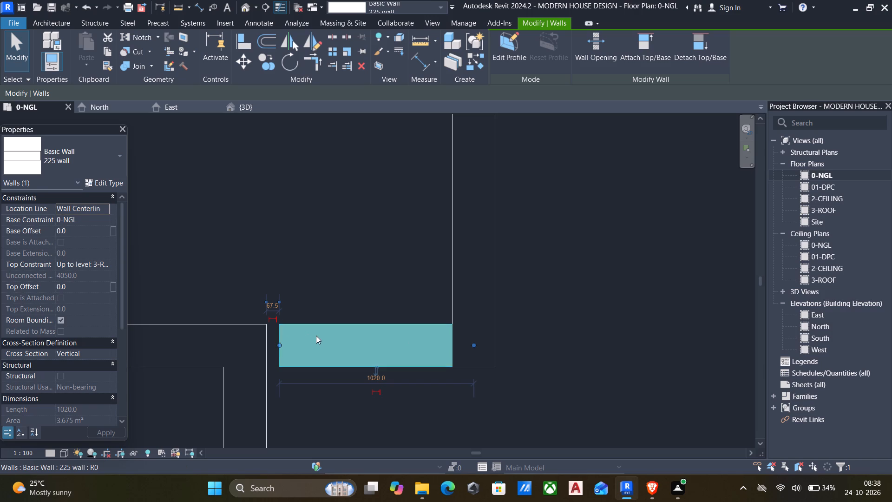
scroll(398, 330, "down", 5)
middle_click_drag(398, 340, 387, 412)
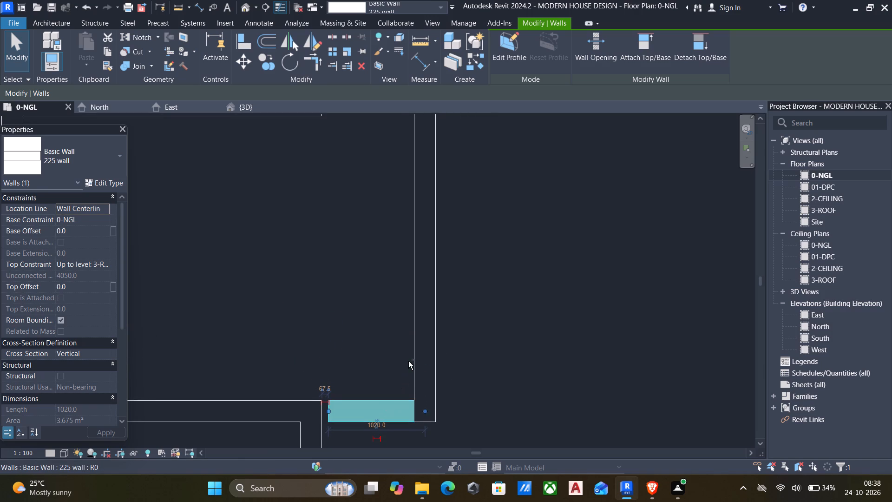
left_click(410, 359, "ctrl")
middle_click_drag(471, 360, 475, 433)
scroll(475, 433, "down", 4)
scroll(425, 243, "down", 3)
middle_click_drag(425, 243, 413, 294)
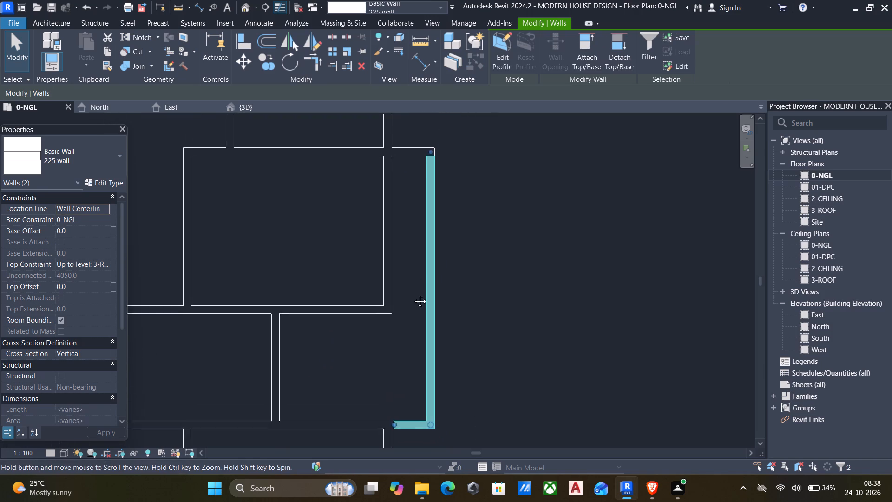
middle_click_drag(413, 294, 412, 310)
left_click(401, 183, "ctrl")
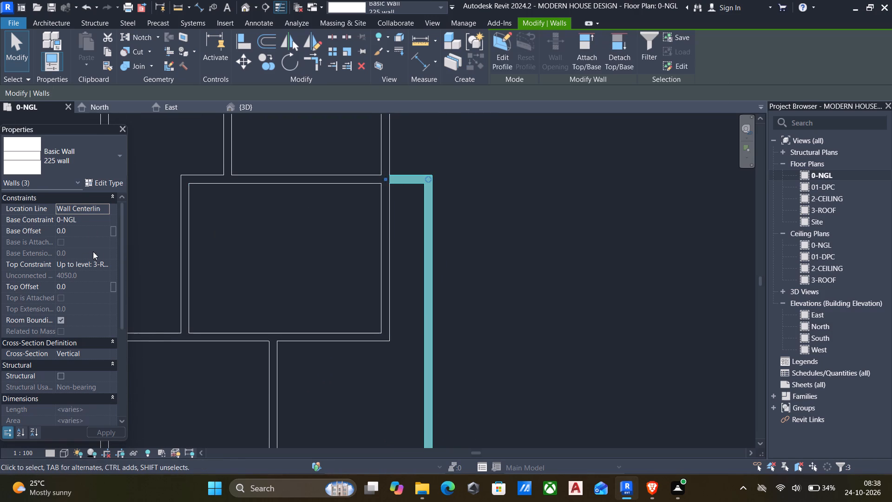
left_click(102, 260)
left_click(105, 292)
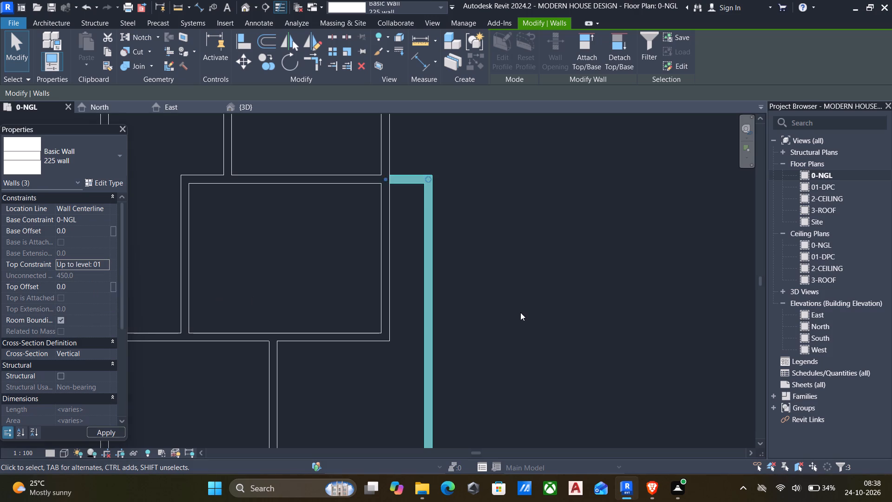
scroll(520, 312, "down", 5)
middle_click_drag(528, 319, 521, 290)
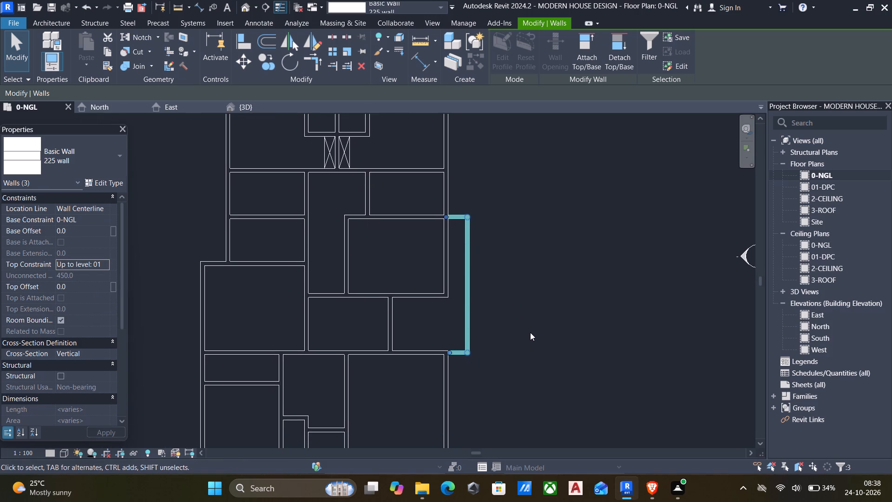
left_click(530, 332)
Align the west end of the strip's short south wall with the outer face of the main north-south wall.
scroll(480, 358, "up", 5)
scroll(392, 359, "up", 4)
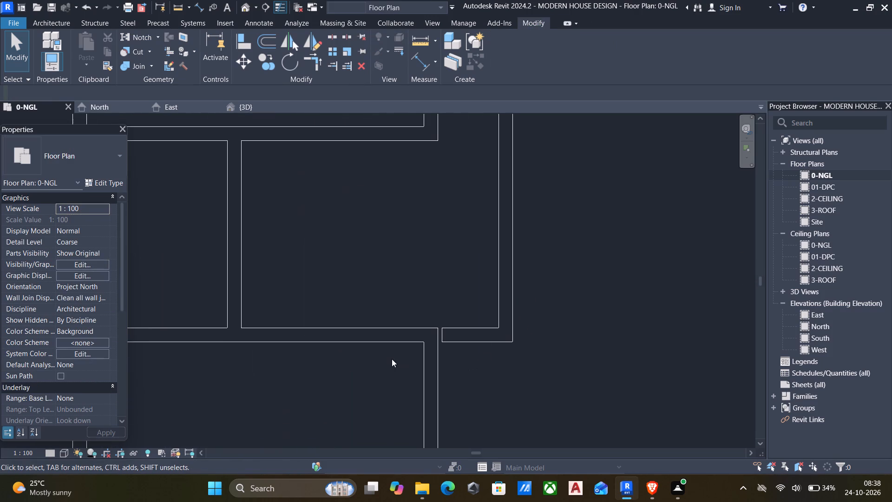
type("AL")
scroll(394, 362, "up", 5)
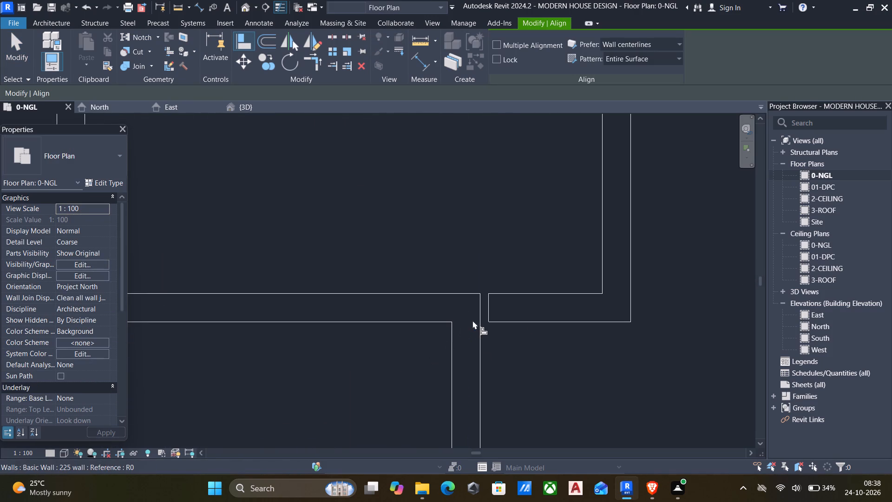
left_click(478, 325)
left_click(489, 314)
Examine the low east strip walls against the main house walls in the 3D view from several sides.
scroll(494, 331, "down", 6)
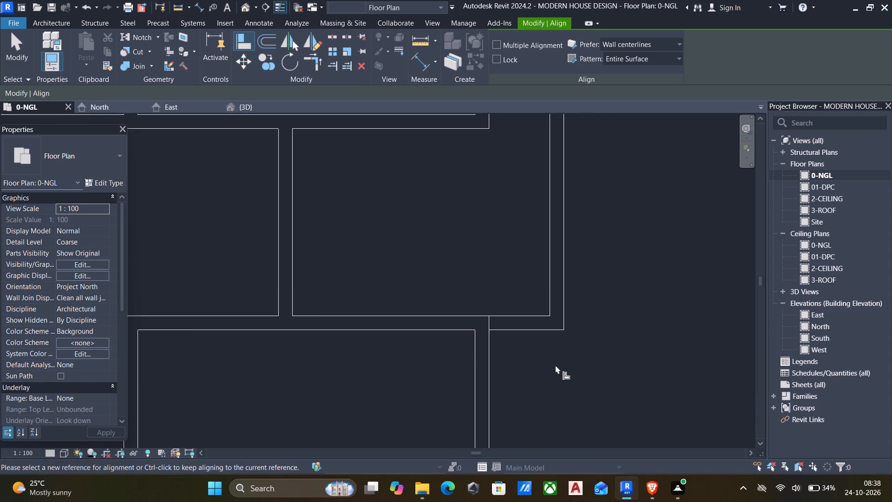
middle_click_drag(567, 365, 495, 429)
scroll(560, 370, "down", 1)
scroll(517, 393, "down", 4)
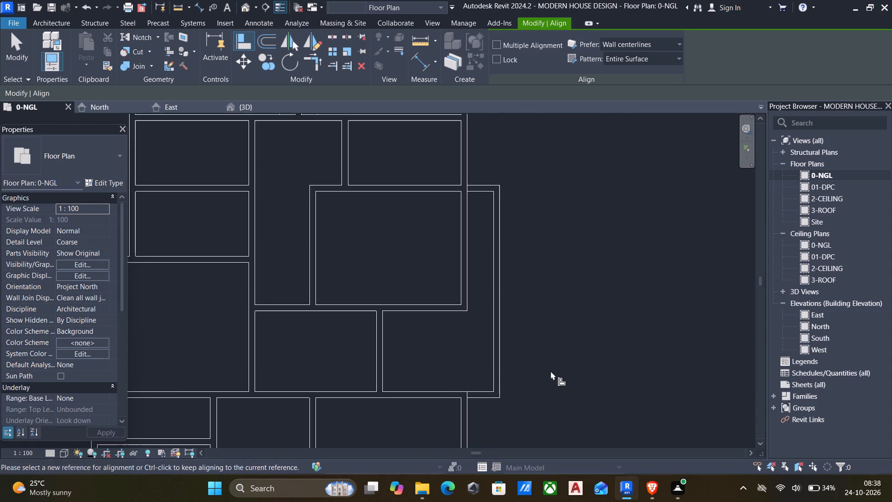
left_click(246, 9)
middle_click_drag(510, 279, 416, 299, "shift")
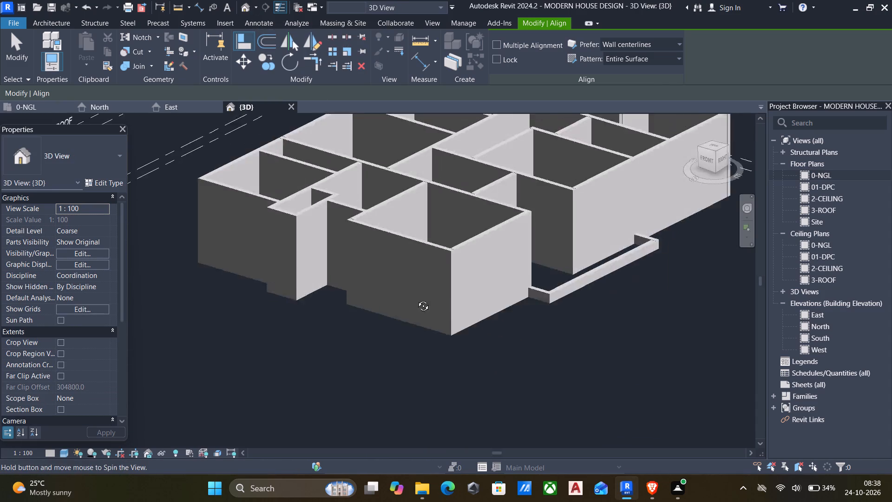
middle_click_drag(416, 299, 305, 260, "shift")
middle_click_drag(311, 269, 320, 310)
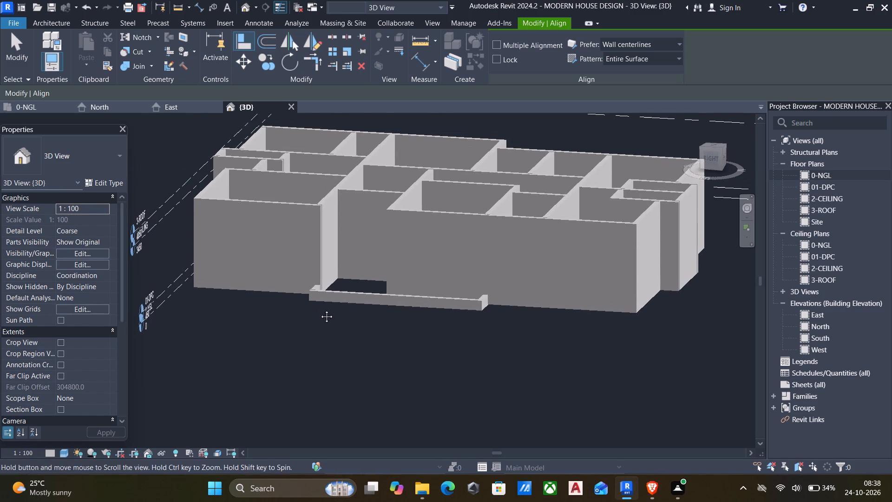
middle_click_drag(320, 310, 320, 310)
middle_click_drag(335, 286, 338, 325)
scroll(387, 352, "up", 5)
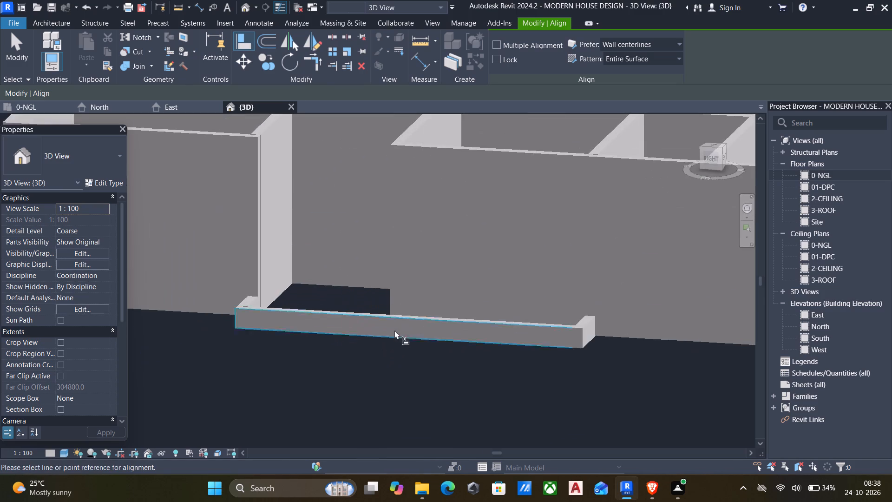
scroll(452, 336, "up", 5)
scroll(467, 336, "down", 6)
scroll(413, 320, "down", 5)
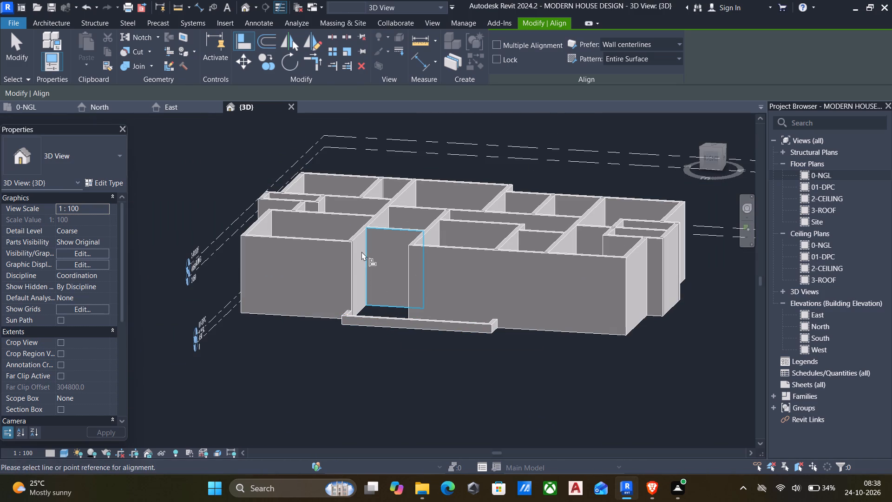
key("Escape")
scroll(402, 315, "down", 2)
middle_click_drag(402, 316, 636, 370, "shift")
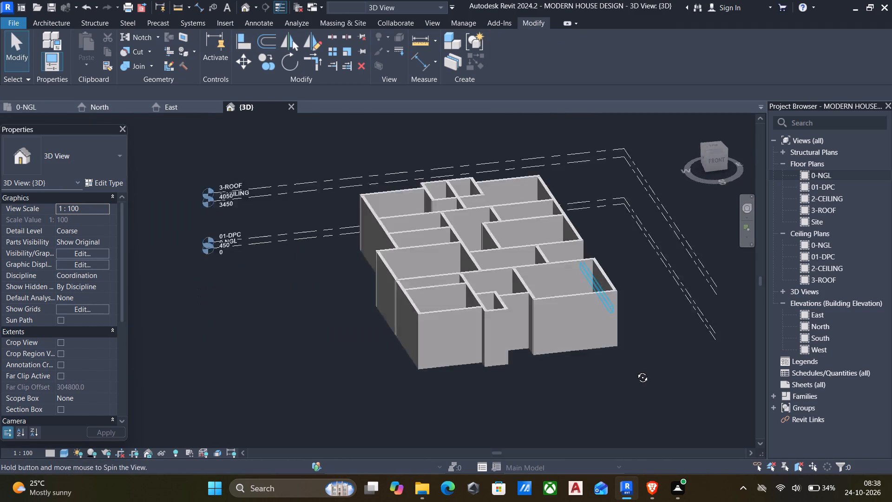
middle_click_drag(636, 370, 576, 410, "shift")
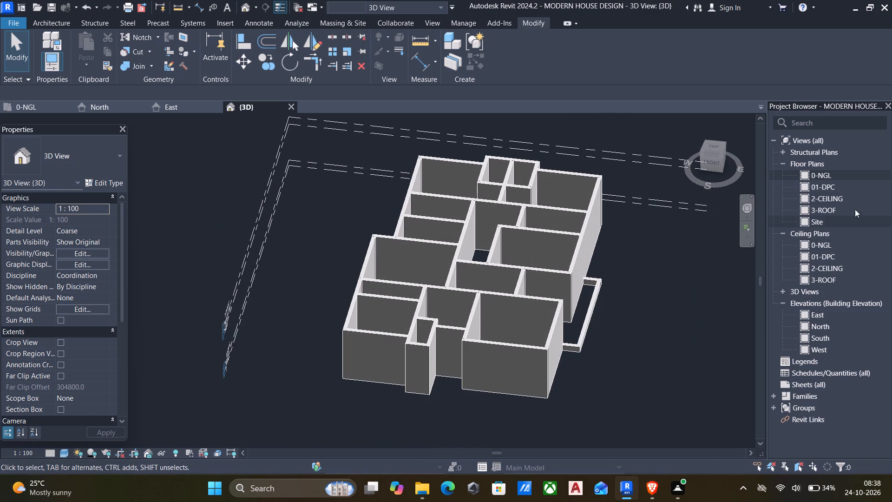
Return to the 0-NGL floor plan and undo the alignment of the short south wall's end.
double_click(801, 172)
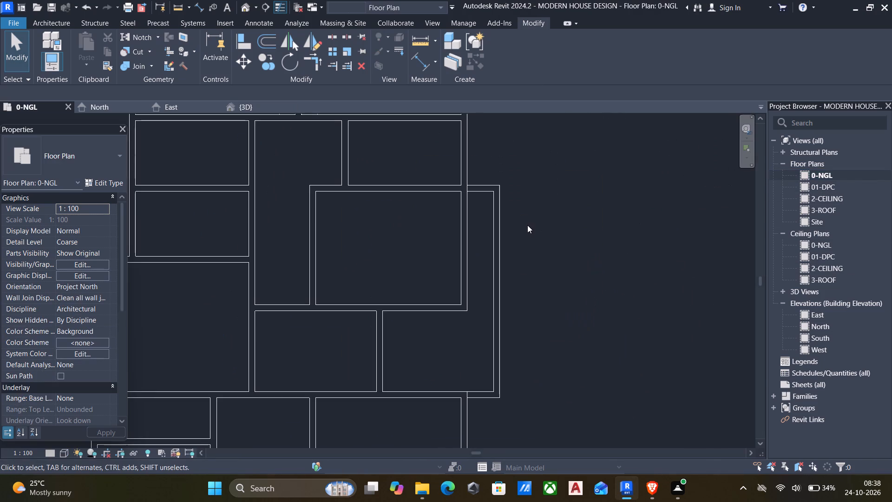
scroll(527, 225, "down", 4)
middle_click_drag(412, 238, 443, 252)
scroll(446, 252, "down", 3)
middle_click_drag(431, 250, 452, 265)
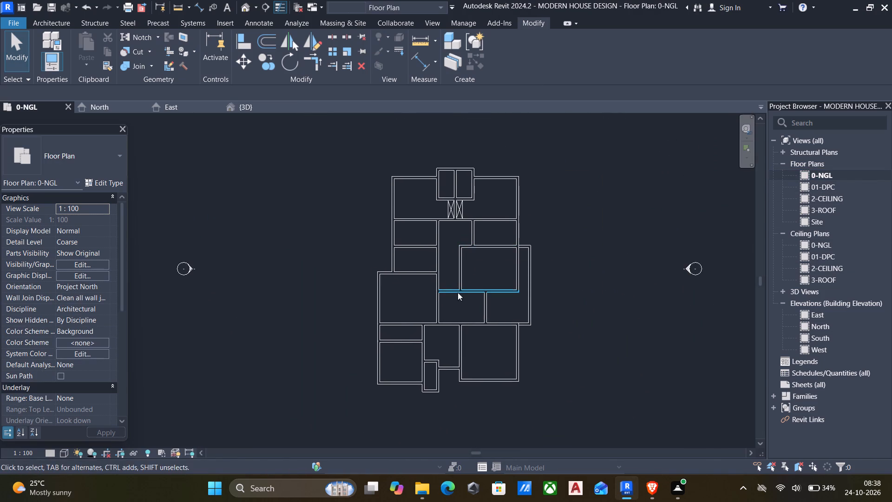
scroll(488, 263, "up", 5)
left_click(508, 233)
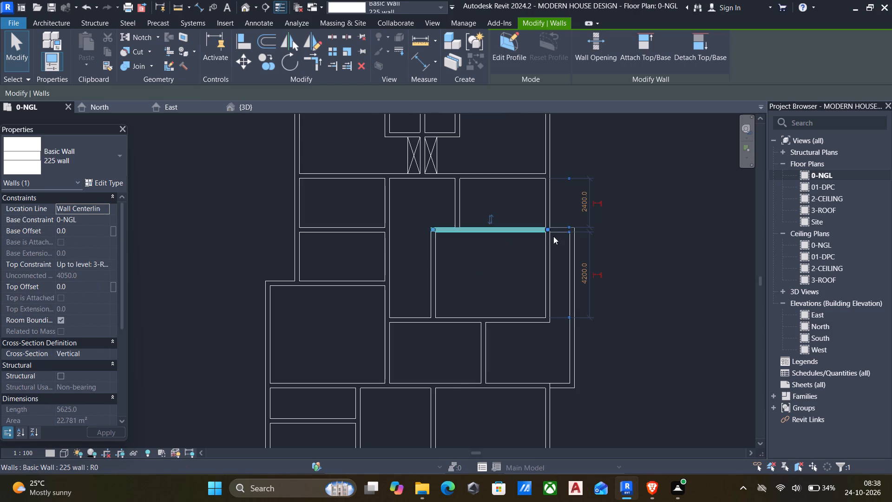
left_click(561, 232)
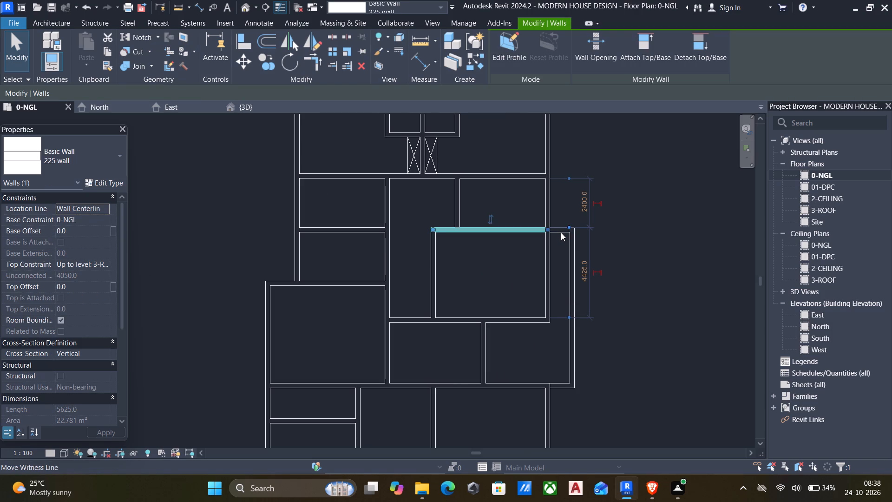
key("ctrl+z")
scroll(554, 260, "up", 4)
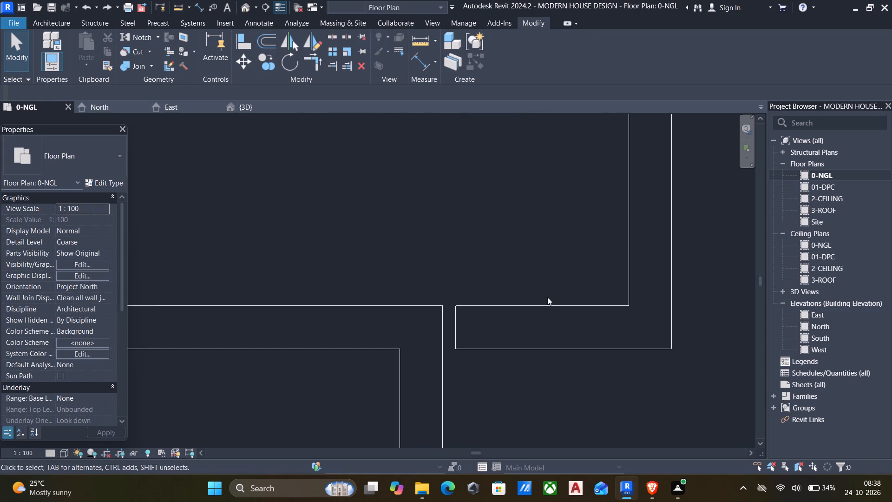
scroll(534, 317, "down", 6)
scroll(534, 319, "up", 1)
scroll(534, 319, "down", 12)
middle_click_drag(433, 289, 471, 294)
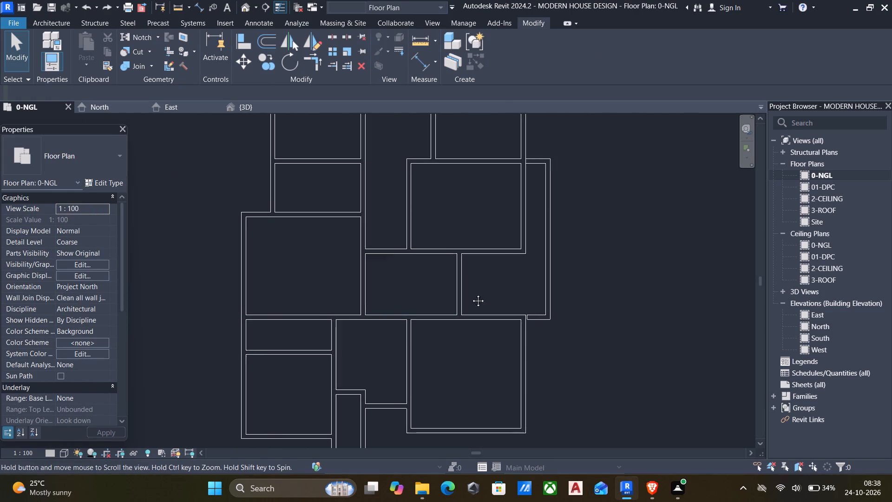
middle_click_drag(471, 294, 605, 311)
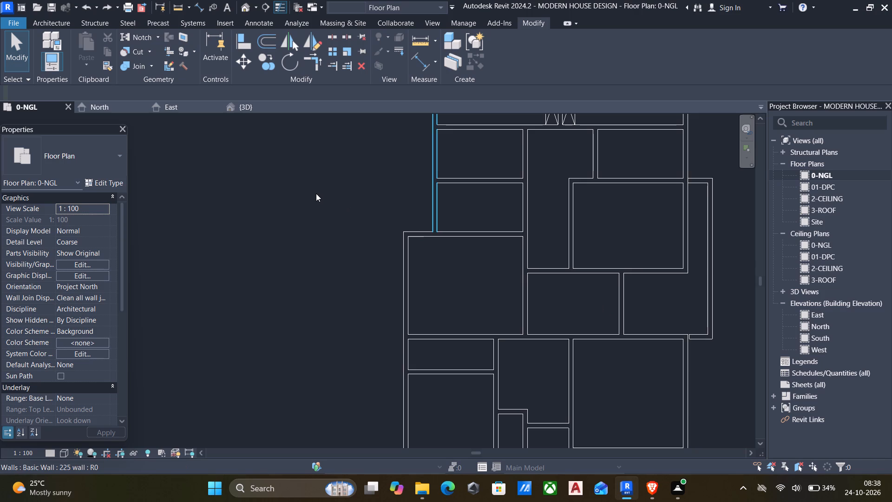
Extend the long east-west wall below the two crossed rectangles westward and trim it into a corner with the protruding west room's outer wall.
scroll(388, 237, "down", 2)
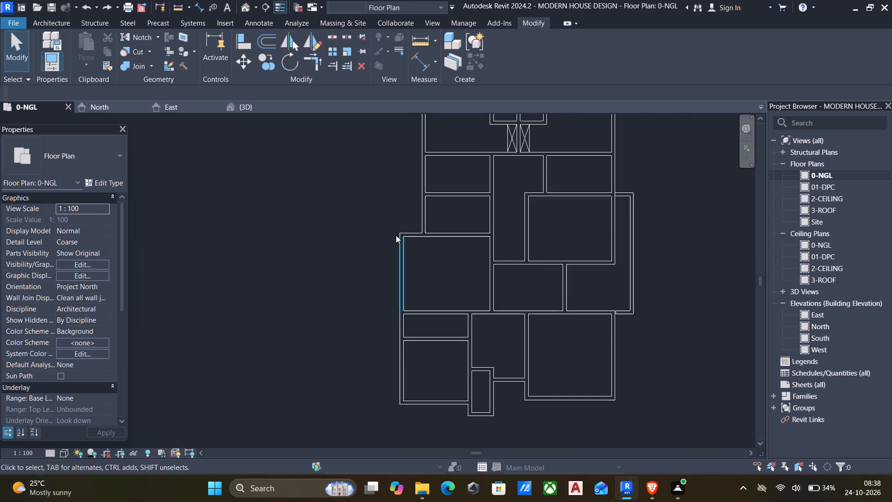
middle_click_drag(395, 231, 400, 292)
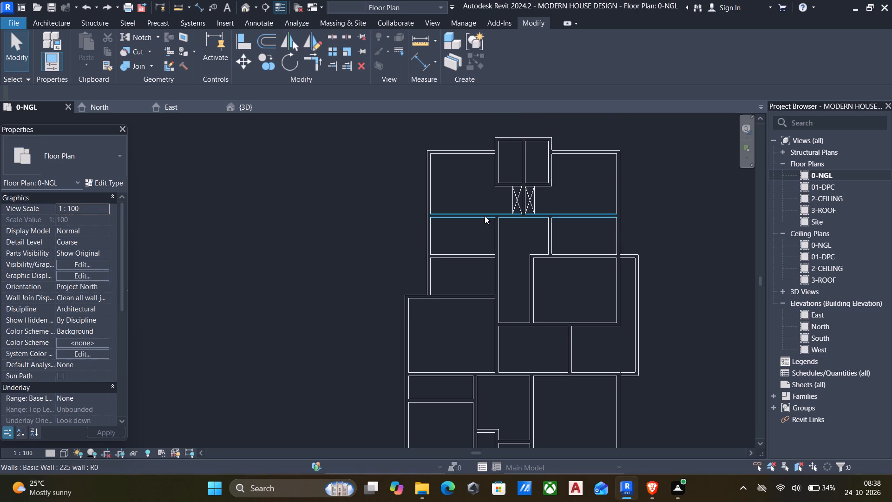
left_click(485, 216)
scroll(459, 225, "up", 4)
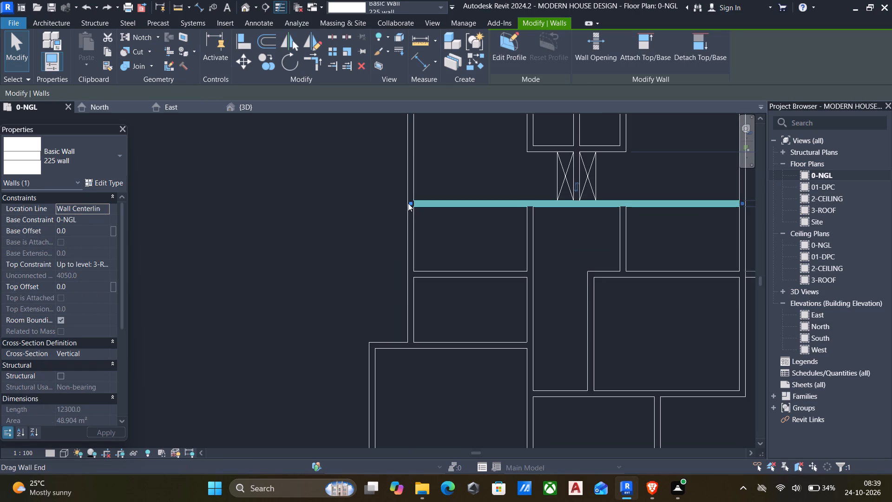
left_click_drag(408, 203, 361, 204)
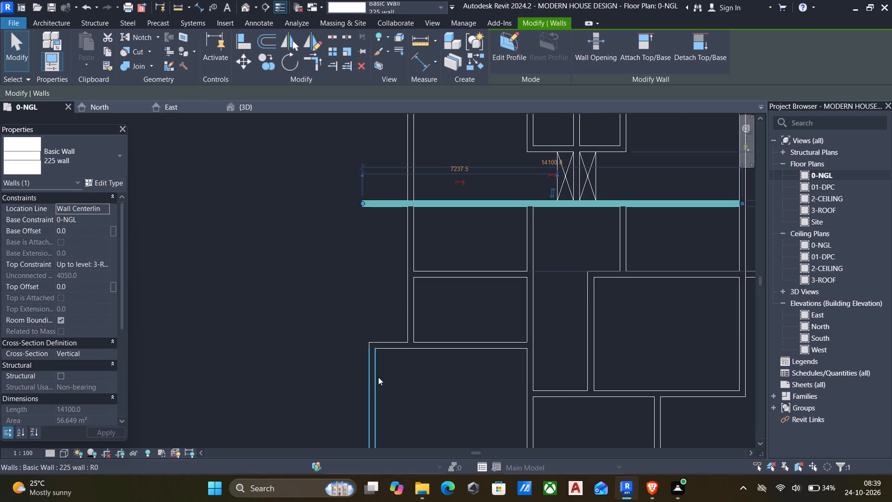
left_click(371, 373)
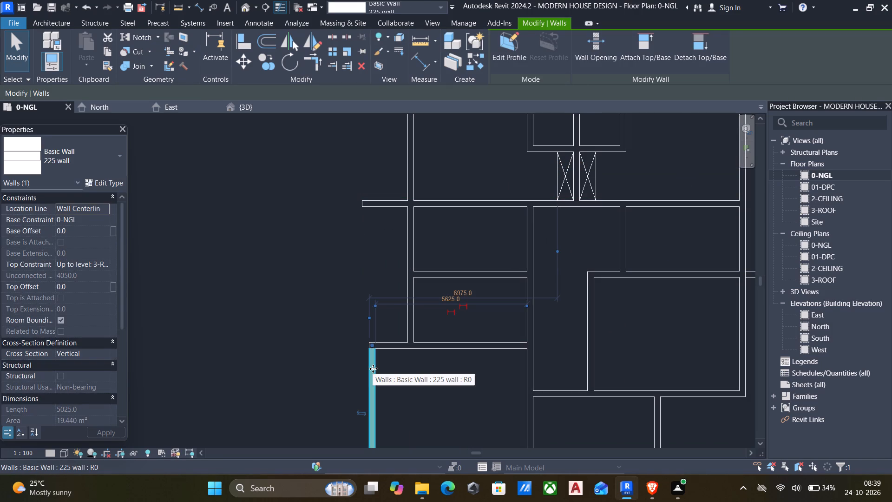
key("t")
key("r")
left_click(373, 366)
left_click(381, 200)
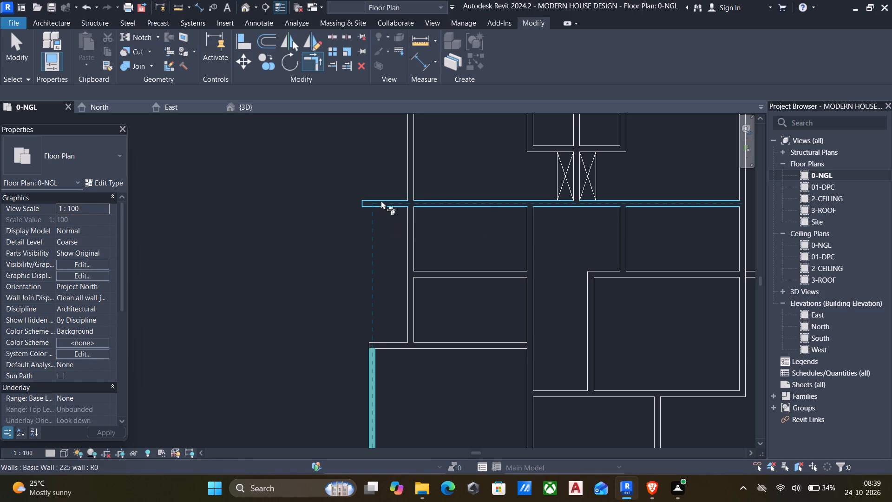
Split the extended east-west wall just east of the main west wall, and the west strip's outer wall just north of the protruding room.
scroll(357, 284, "down", 6)
middle_click_drag(348, 332, 374, 272)
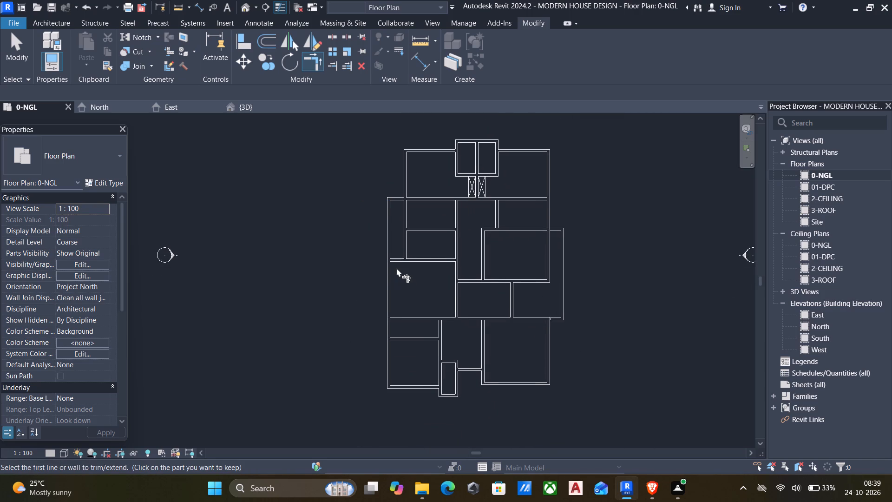
type("SL")
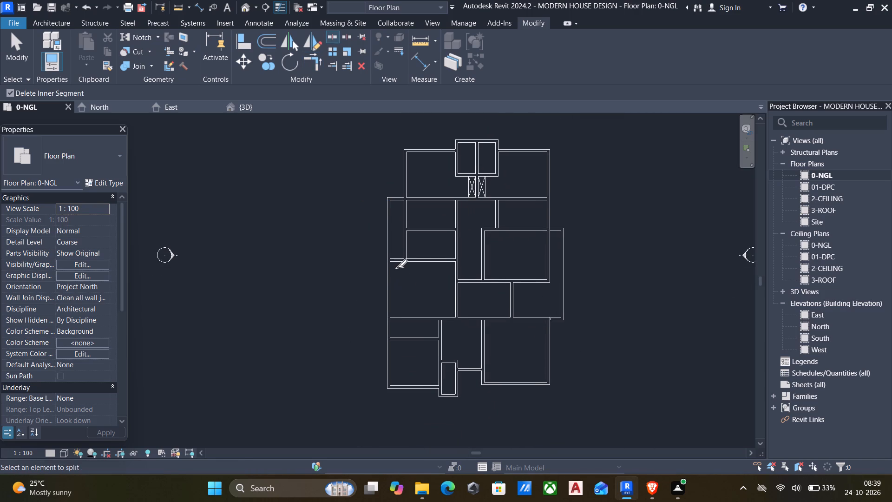
scroll(403, 236, "up", 4)
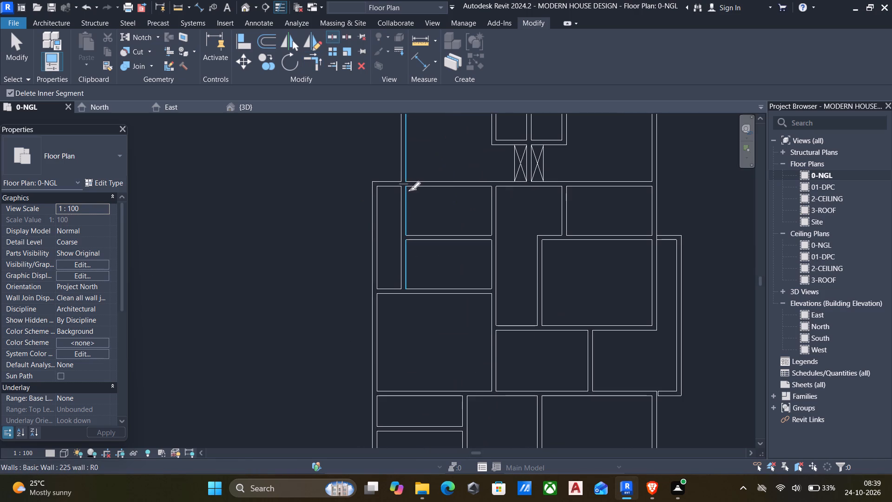
left_click(412, 185)
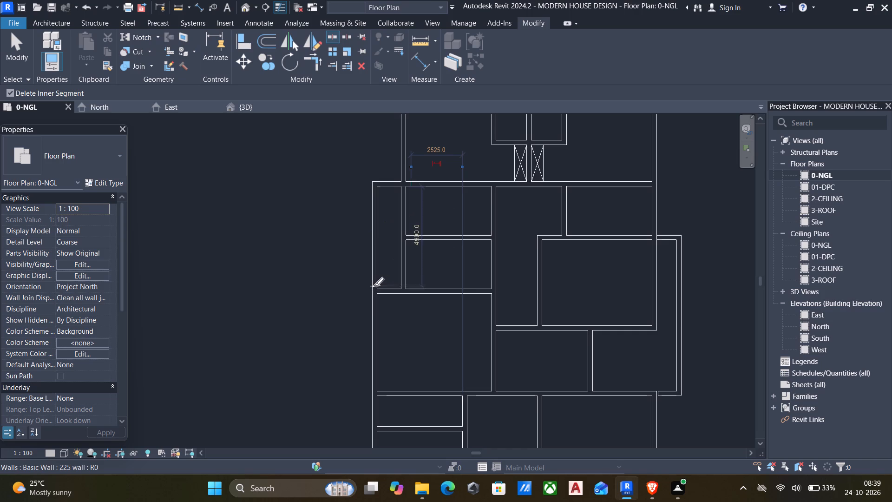
scroll(373, 281, "up", 5)
left_click(373, 284)
middle_click_drag(263, 259, 271, 280)
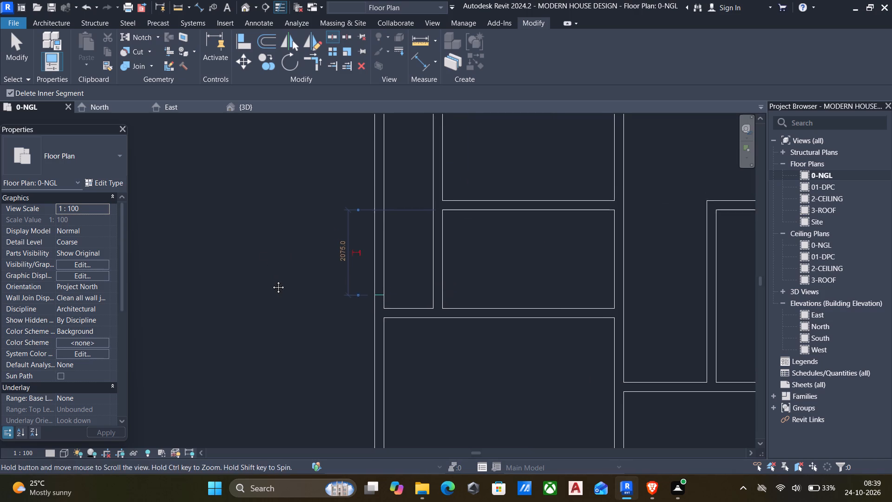
middle_click_drag(271, 280, 273, 284)
key("Escape")
middle_click_drag(286, 278, 294, 323)
key("Escape")
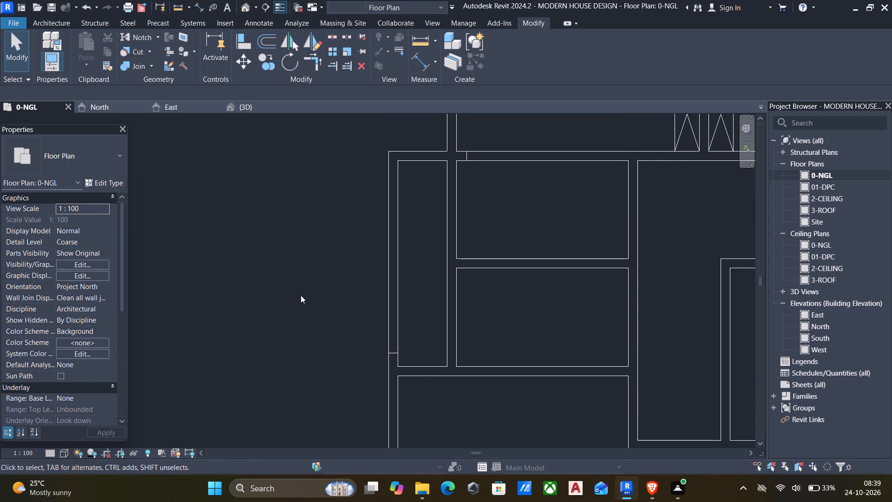
Shorten the strip's north return wall to about 1100 mm so its east end stops clear of the main west wall.
middle_click_drag(295, 290, 300, 362)
left_click(408, 225)
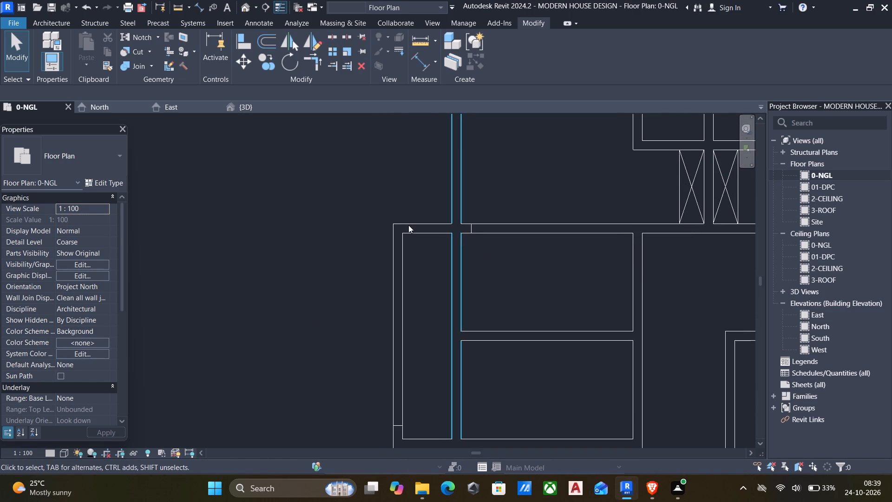
scroll(474, 226, "up", 4)
left_click_drag(469, 228, 446, 230)
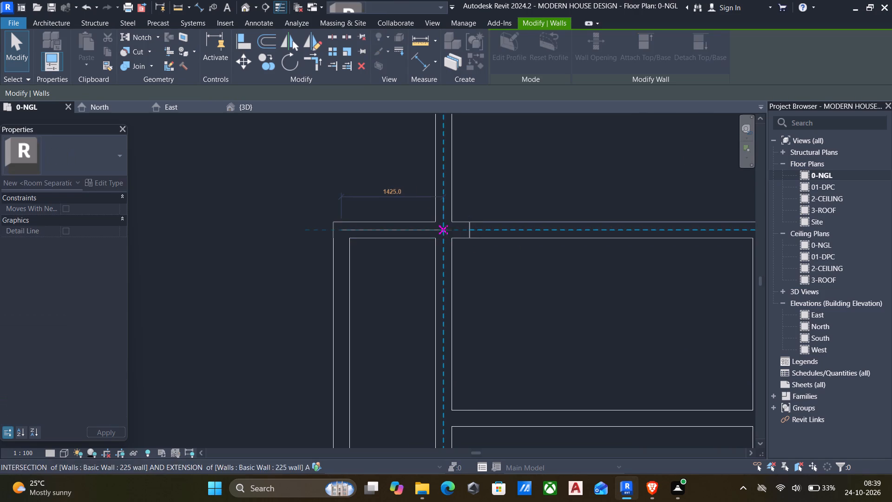
left_click_drag(446, 230, 420, 229)
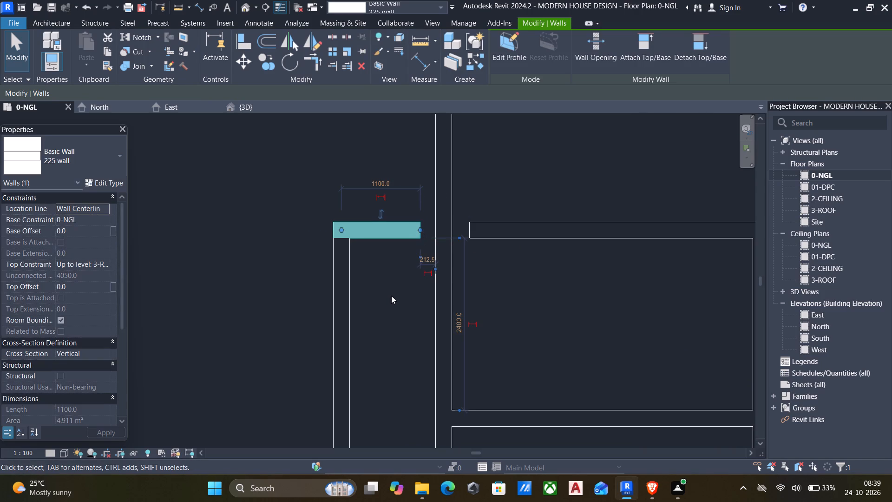
Trim the protruding west room's outer wall and its north wall back into a corner, detached from the strip's outer wall.
middle_click_drag(400, 339, 407, 249)
scroll(407, 248, "down", 6)
middle_click_drag(397, 284, 410, 234)
scroll(384, 342, "up", 5)
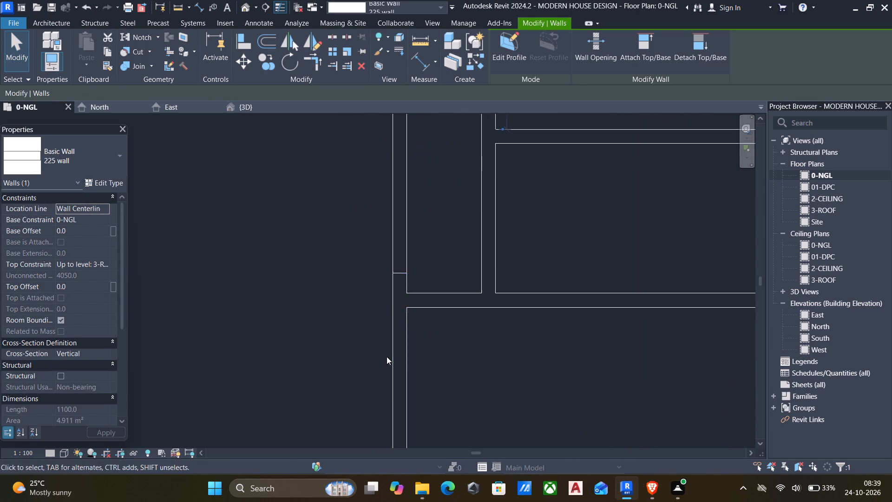
key("t")
key("r")
left_click(397, 363)
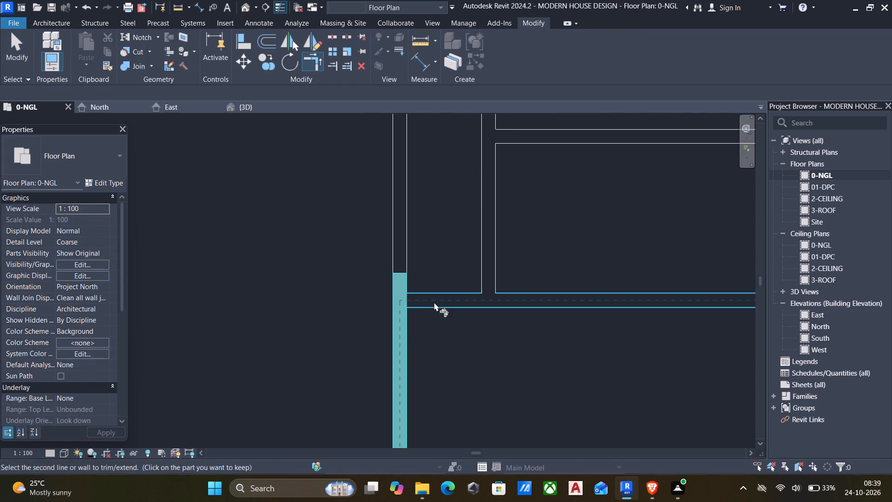
left_click(434, 301)
scroll(394, 302, "down", 4)
middle_click_drag(364, 301, 344, 403)
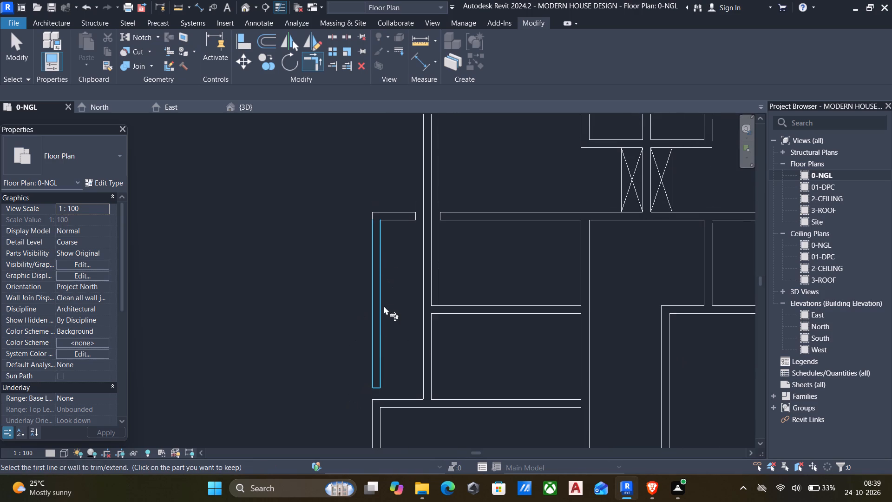
key("Escape")
Set the top constraint of the west strip's outer wall and its short north return wall to level 01-DPC.
left_click_drag(401, 302, 363, 215)
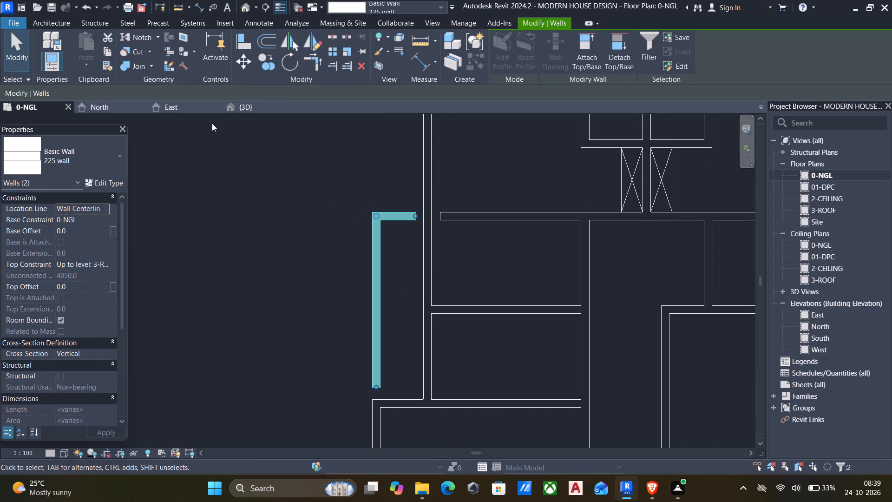
left_click(105, 264)
left_click(95, 295)
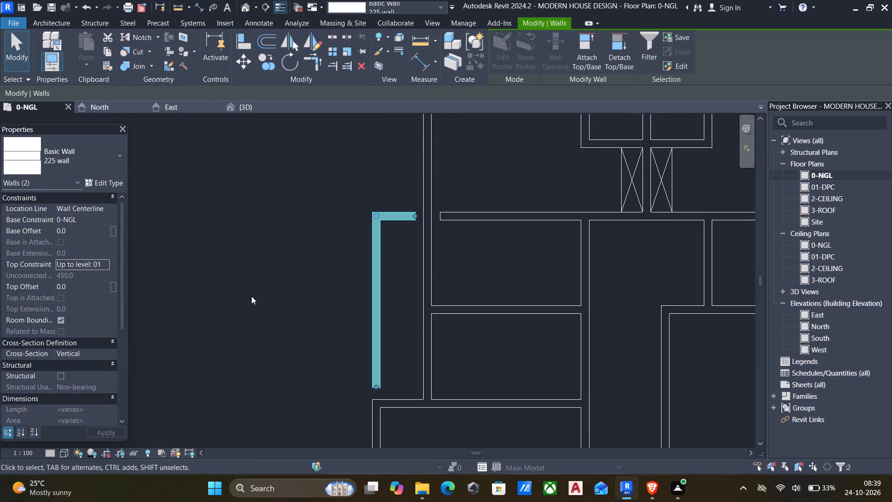
key("Escape")
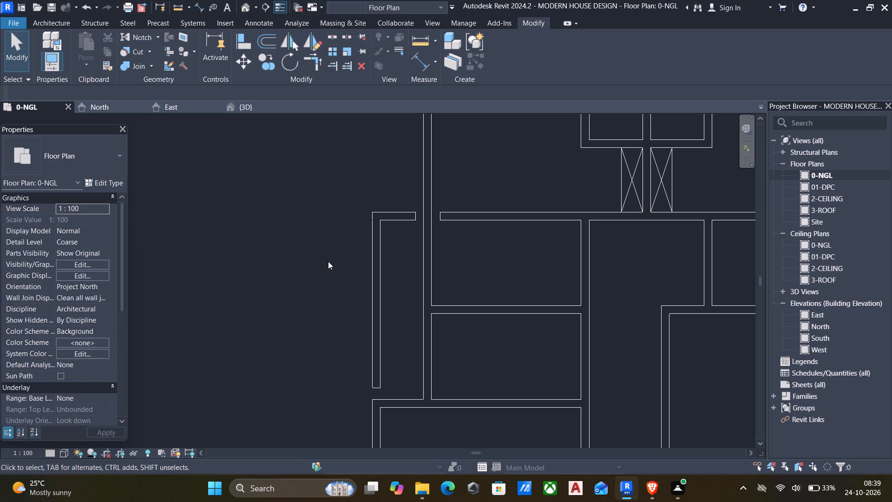
Align the east end of the west strip's short north wall with the outer face of the main west wall.
type("AL")
scroll(377, 228, "up", 5)
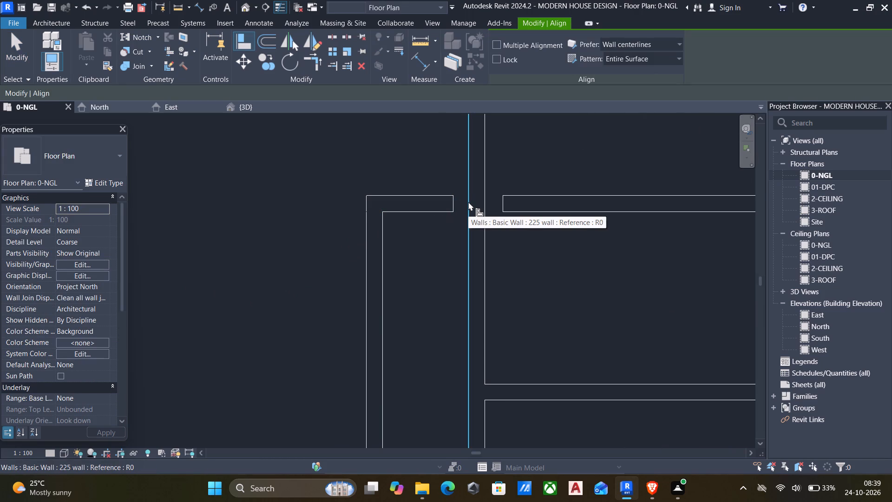
left_click(468, 202)
left_click(454, 198)
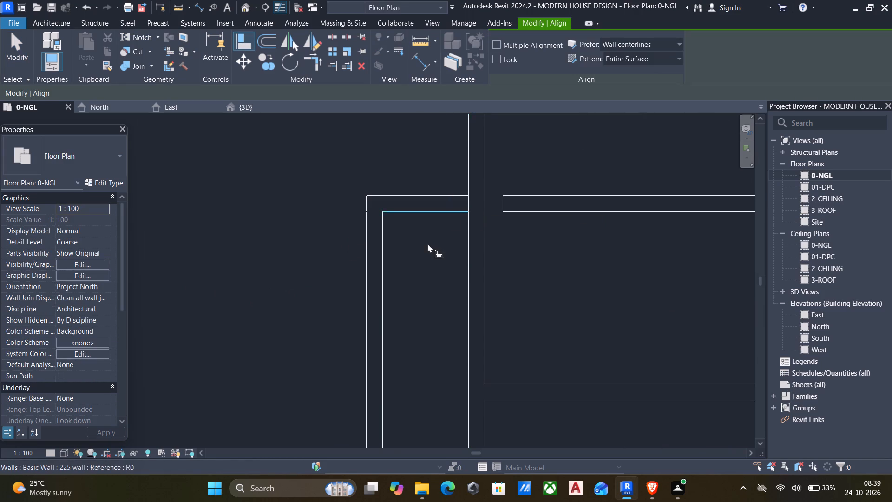
Align the south end of the west strip's outer wall with the north face of the protruding west room's wall.
scroll(427, 245, "down", 2)
middle_click_drag(427, 253, 452, 113)
left_click(419, 350)
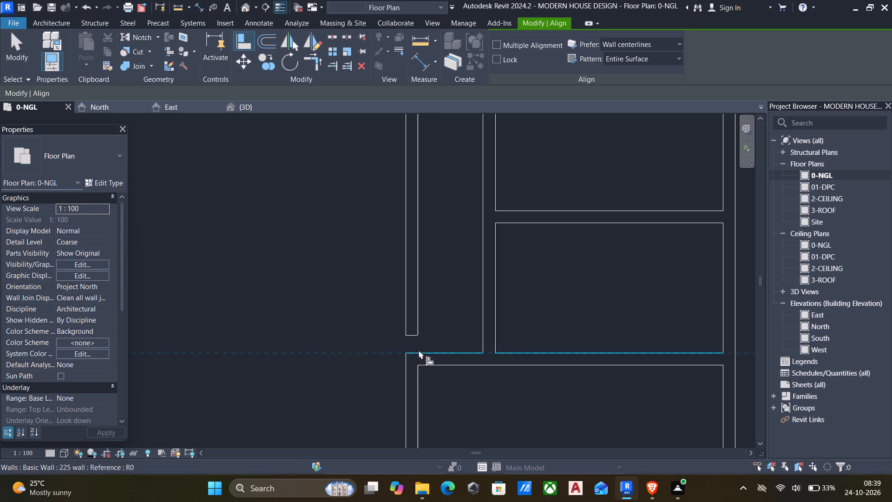
left_click(413, 330)
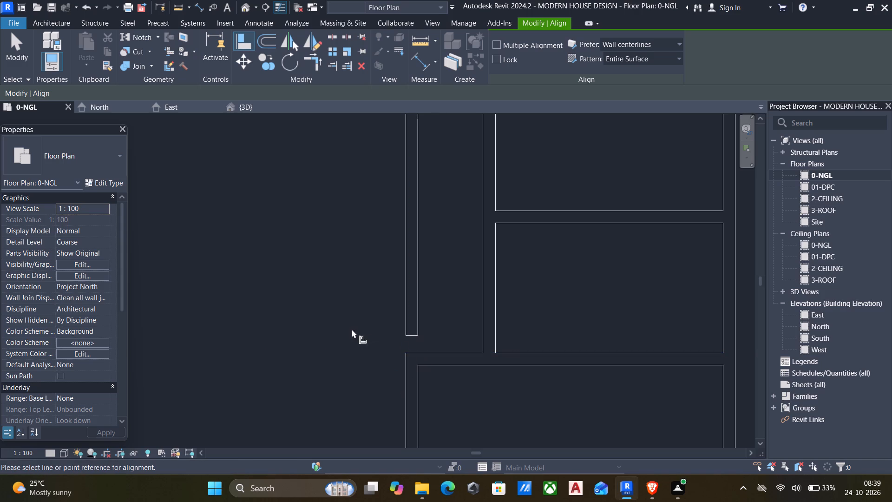
left_click(429, 352)
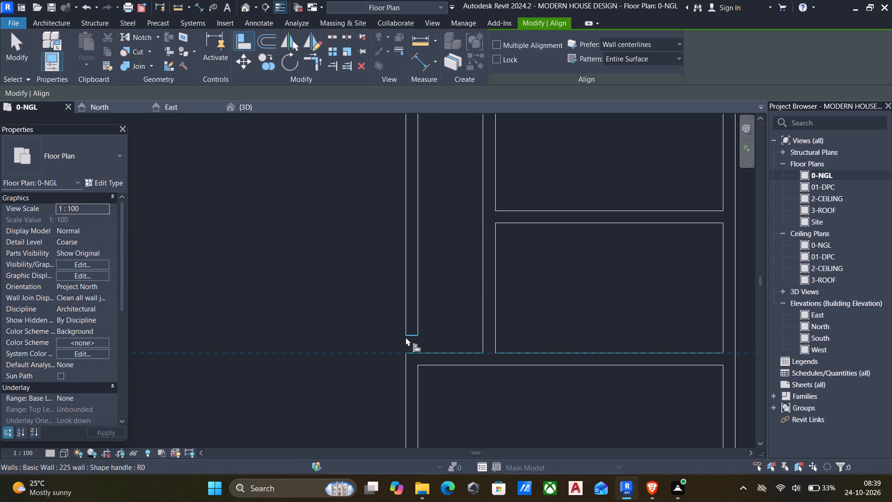
left_click(406, 337)
scroll(386, 317, "down", 5)
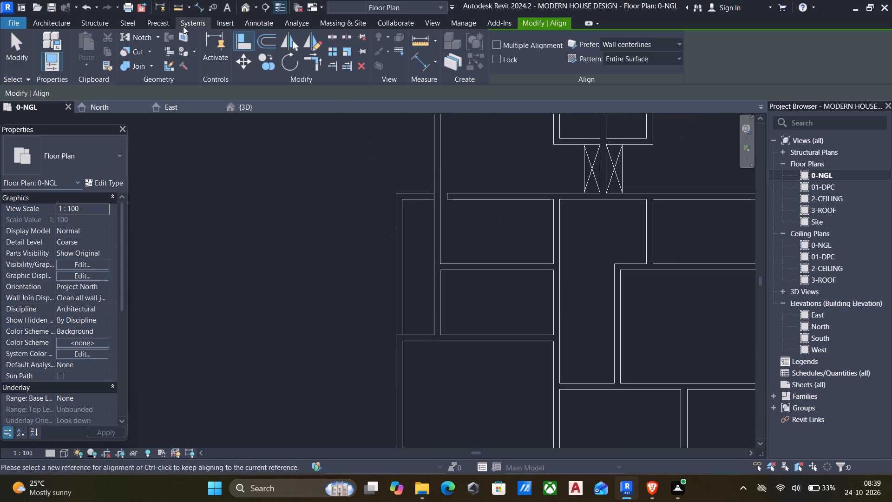
Examine the low west and east strip walls against the main house walls in the 3D view from several sides.
left_click(242, 7)
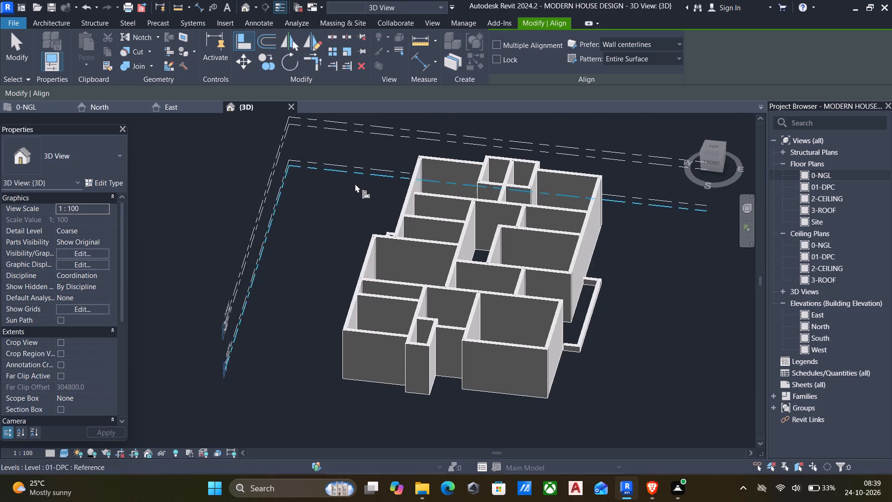
key("Escape")
middle_click_drag(359, 214, 431, 208, "shift")
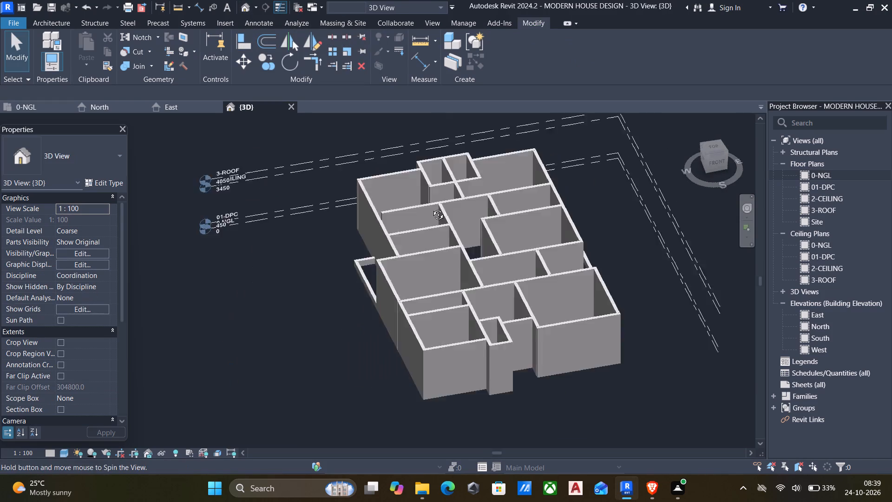
middle_click_drag(431, 208, 269, 246, "shift")
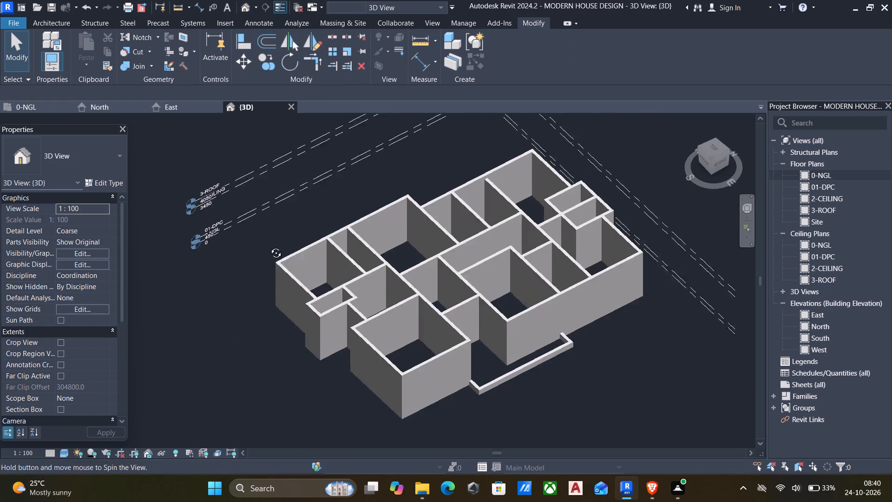
middle_click_drag(269, 246, 268, 246, "shift")
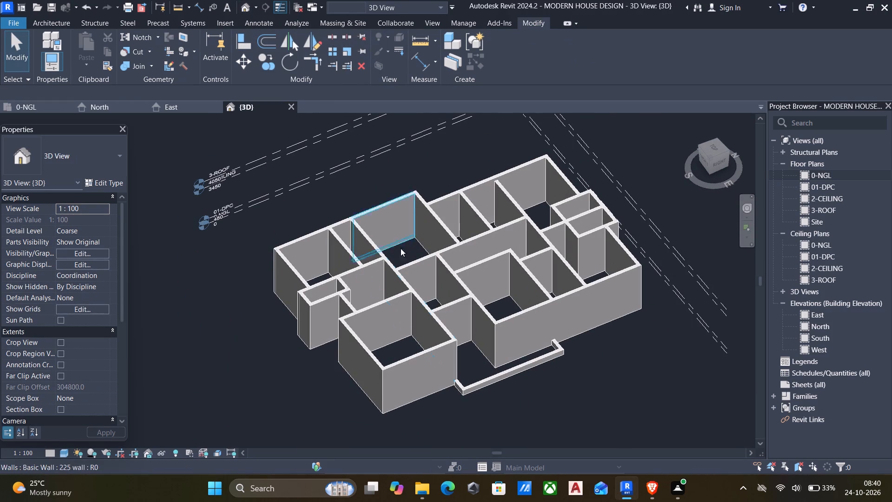
Start a floor boundary sketch on the 0-NGL floor plan and bring up the available floor types for choosing one.
double_click(830, 178)
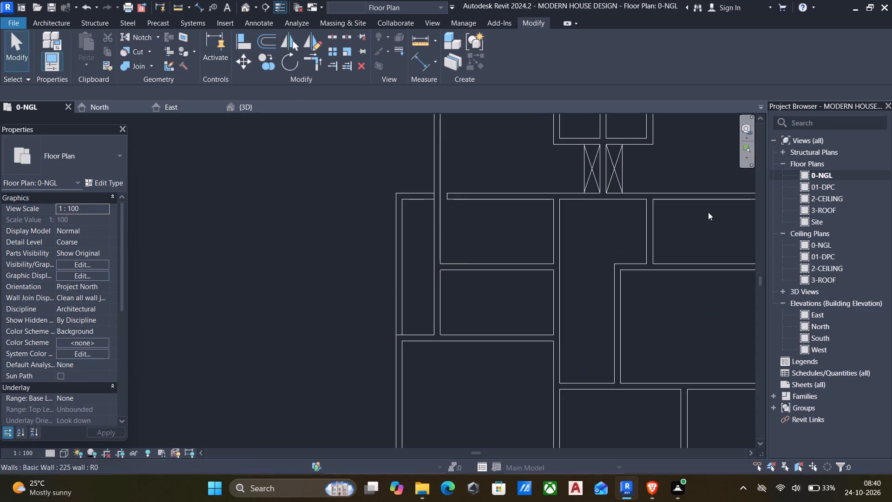
scroll(657, 232, "down", 5)
middle_click_drag(638, 247, 547, 280)
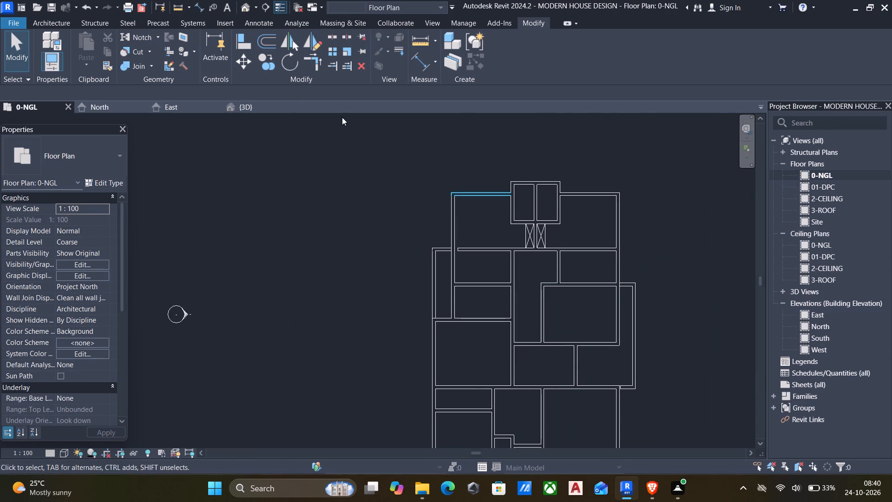
left_click(61, 23)
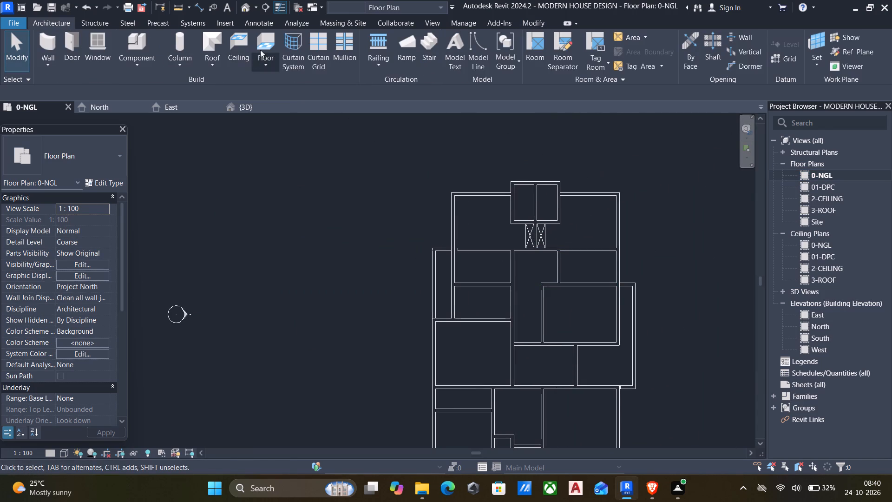
left_click(265, 43)
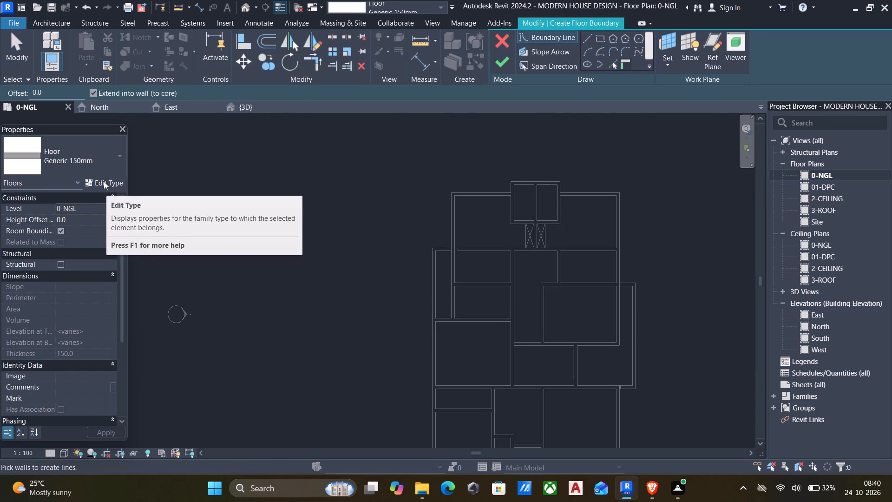
left_click(104, 181)
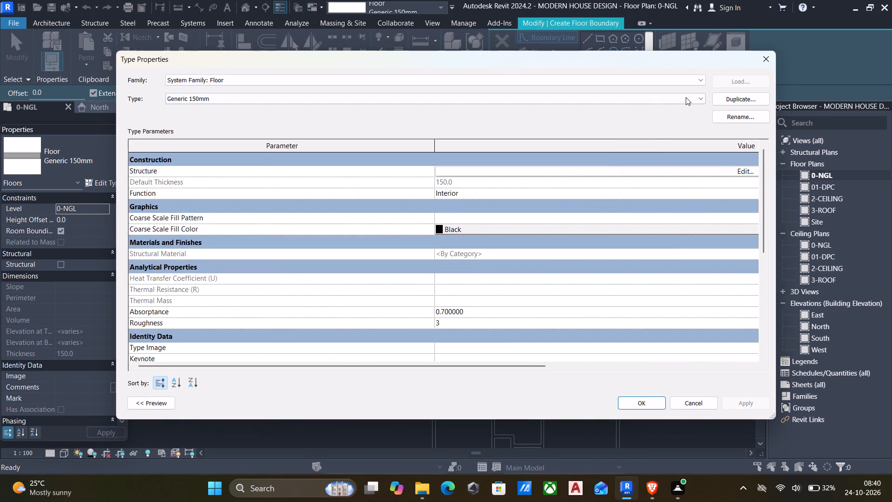
left_click(766, 55)
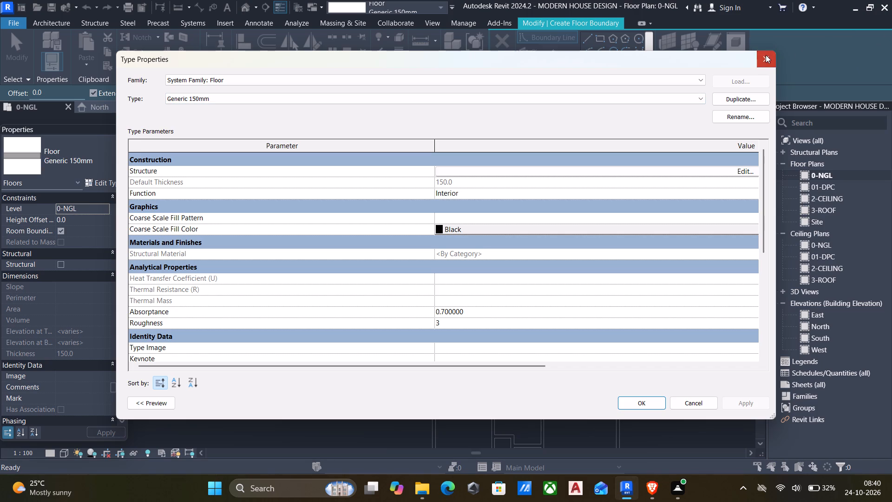
left_click(115, 146)
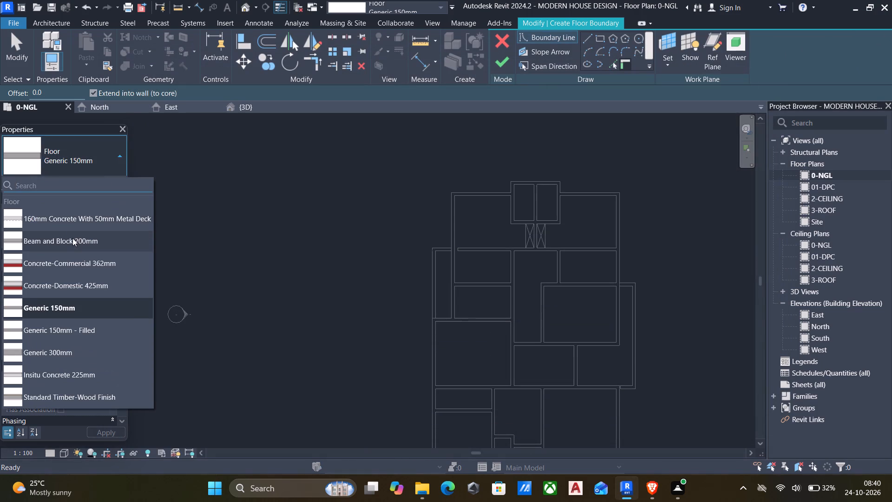
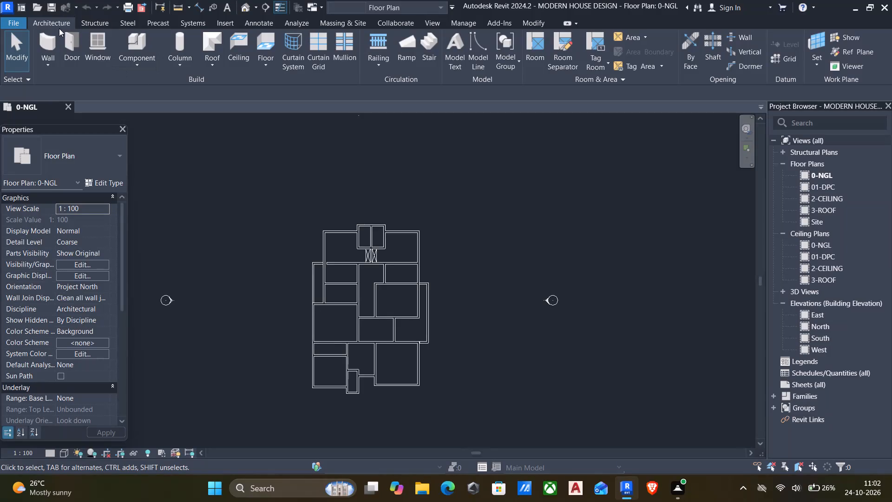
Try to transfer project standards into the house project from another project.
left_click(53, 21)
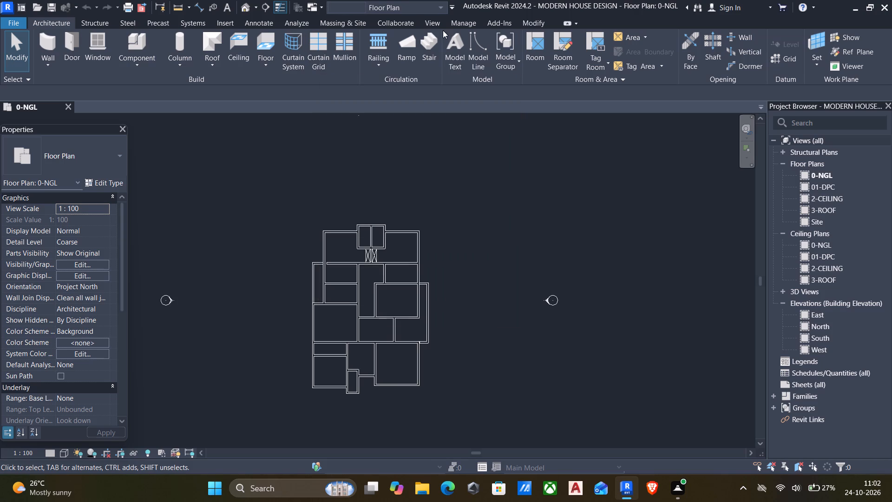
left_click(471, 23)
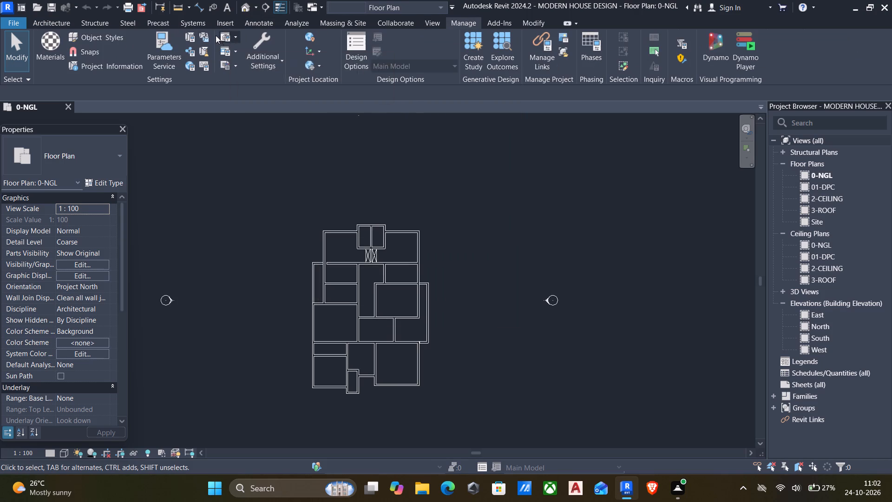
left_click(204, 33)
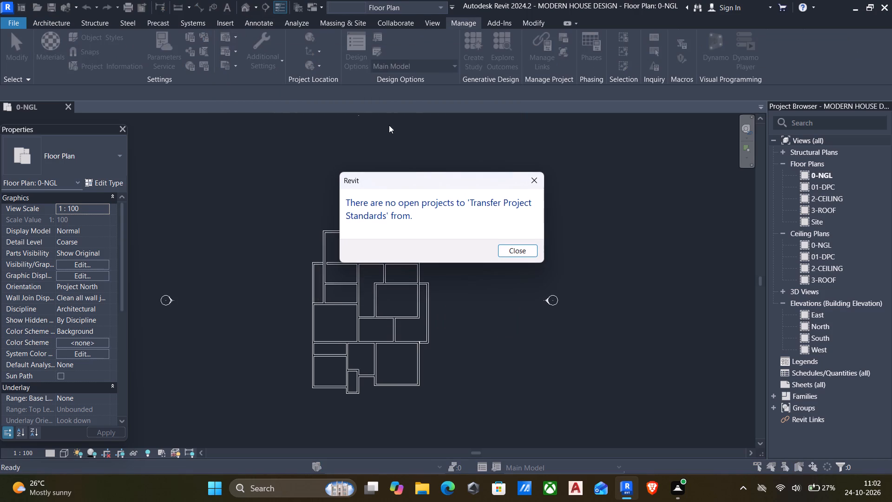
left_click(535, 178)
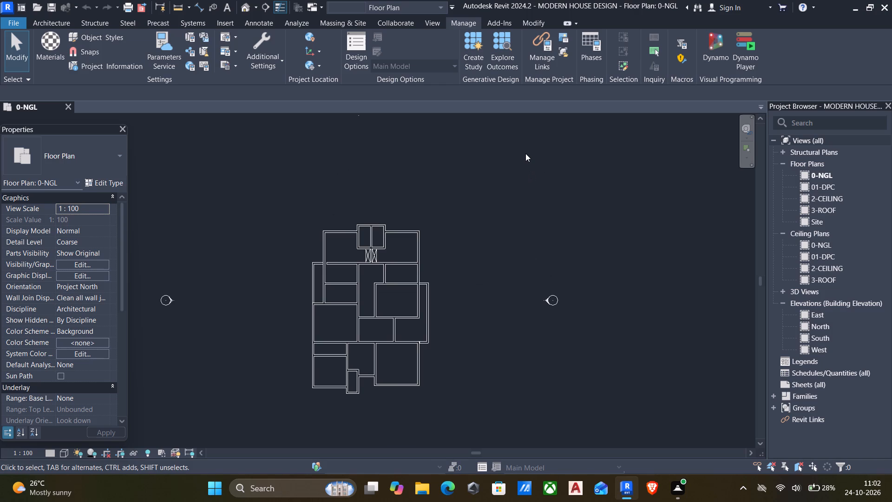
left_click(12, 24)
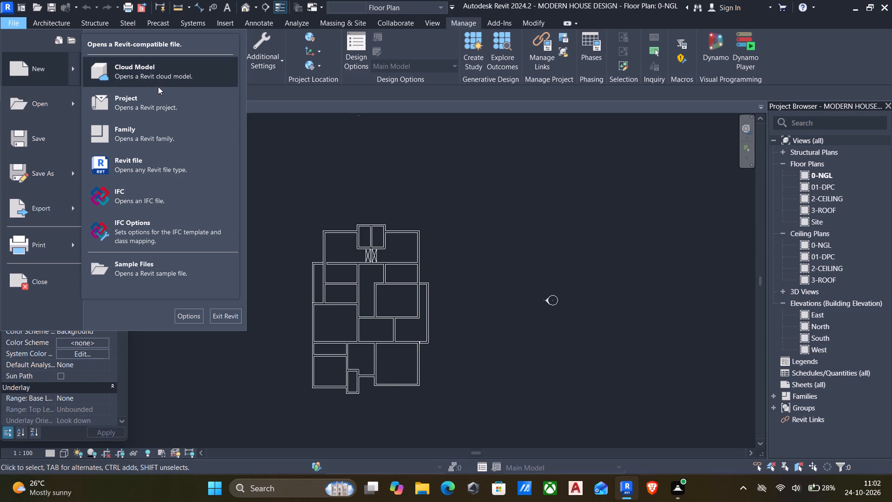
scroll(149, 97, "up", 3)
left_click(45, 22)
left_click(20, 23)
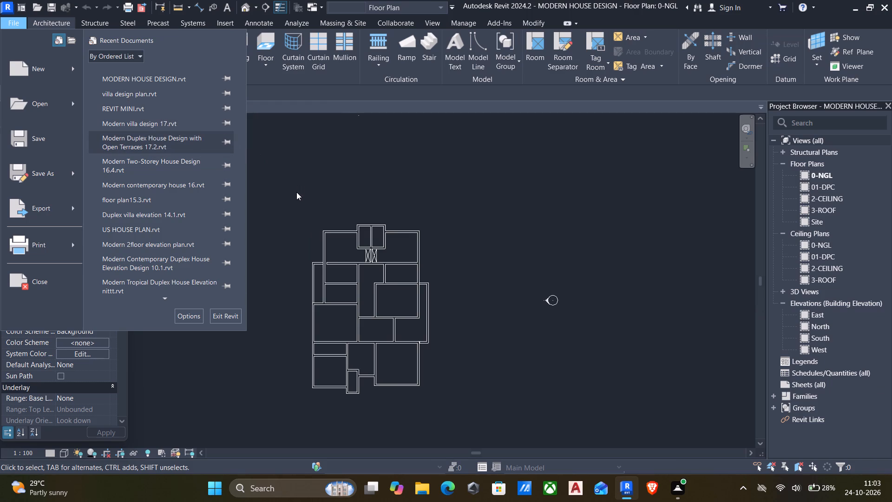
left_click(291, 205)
Select all the walls and lines of the house layout in the 0-NGL floor plan.
left_click_drag(286, 205, 452, 402)
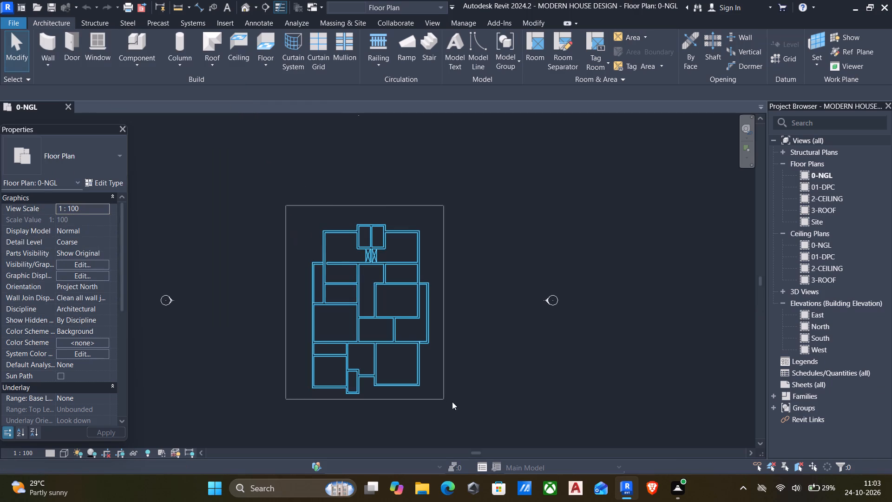
left_click_drag(452, 402, 453, 404)
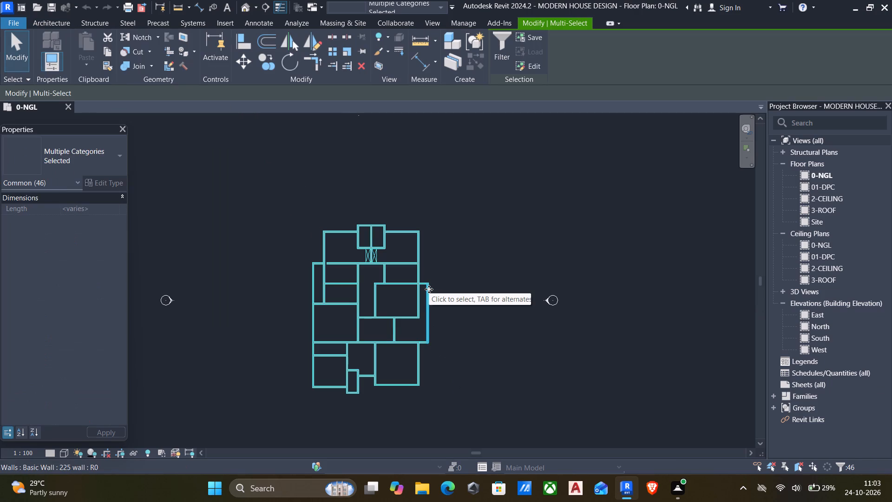
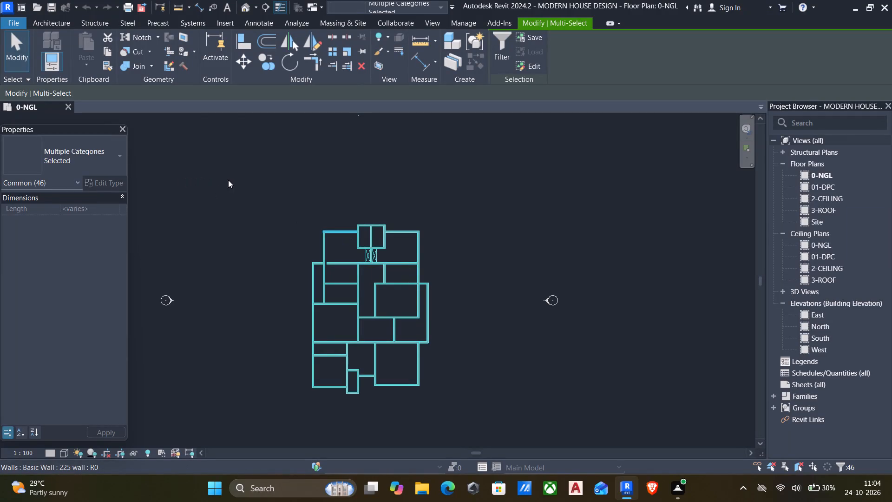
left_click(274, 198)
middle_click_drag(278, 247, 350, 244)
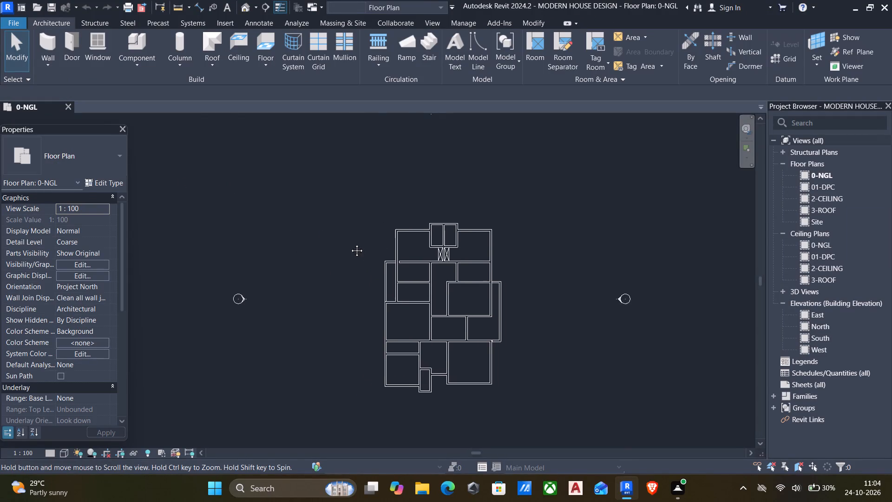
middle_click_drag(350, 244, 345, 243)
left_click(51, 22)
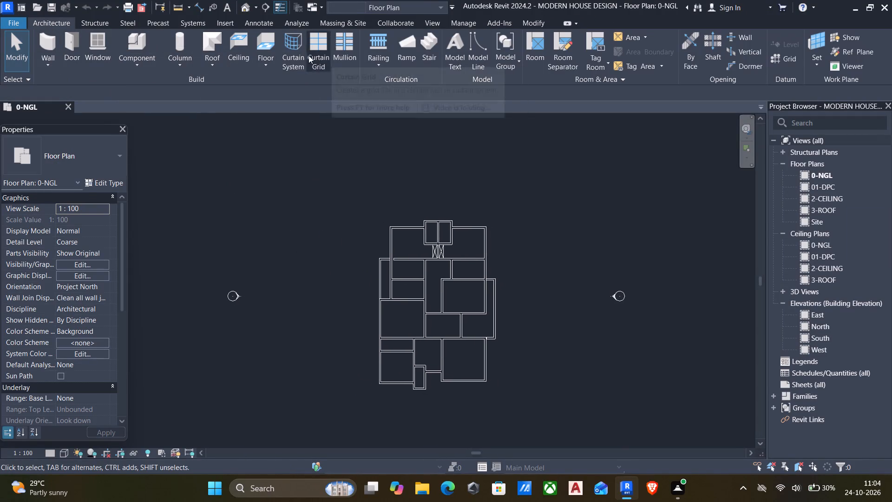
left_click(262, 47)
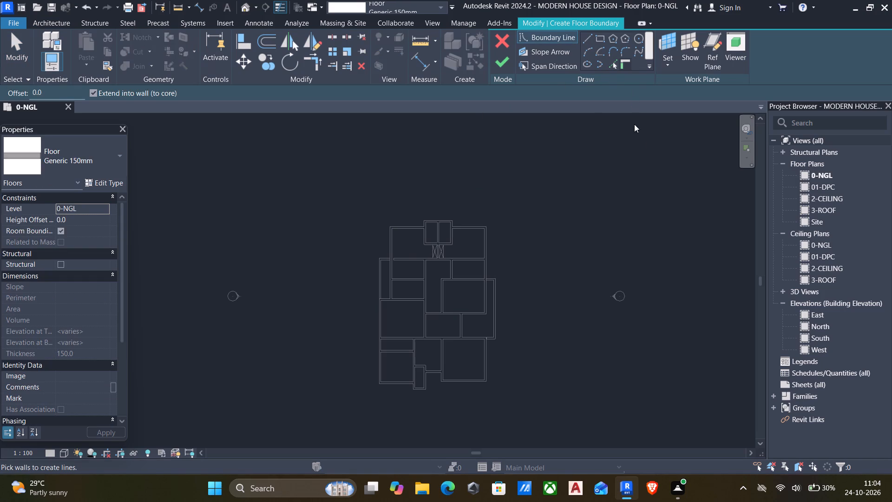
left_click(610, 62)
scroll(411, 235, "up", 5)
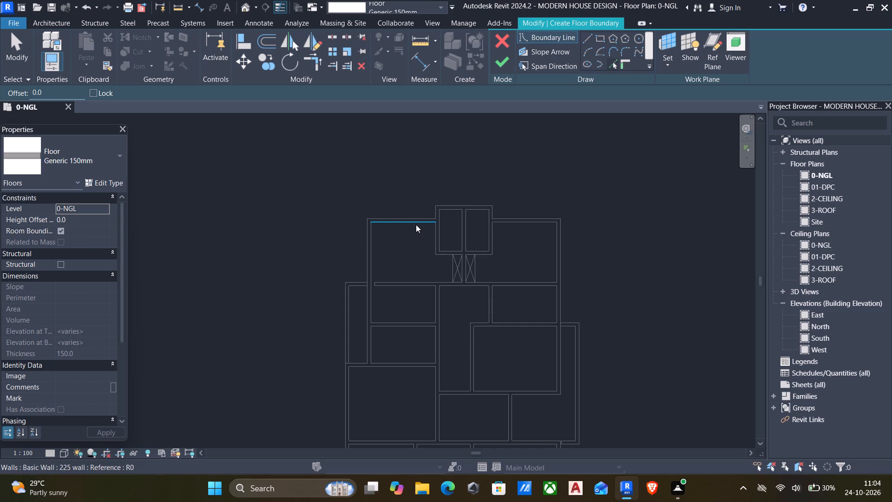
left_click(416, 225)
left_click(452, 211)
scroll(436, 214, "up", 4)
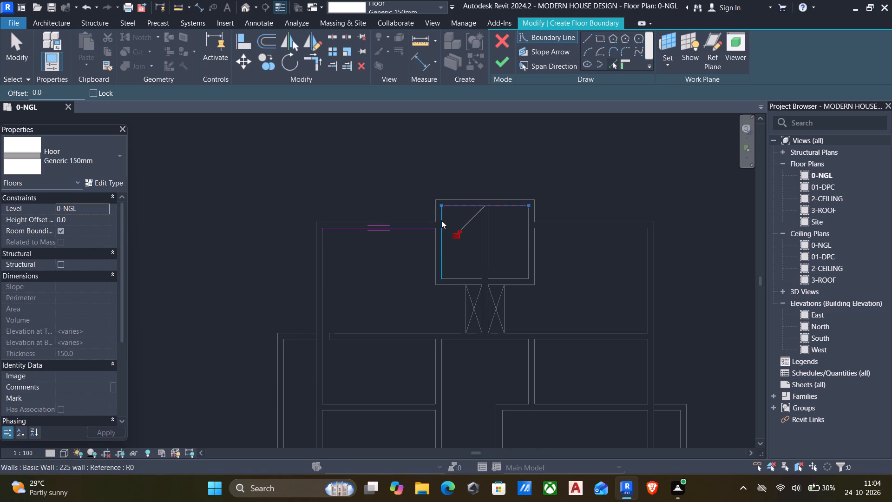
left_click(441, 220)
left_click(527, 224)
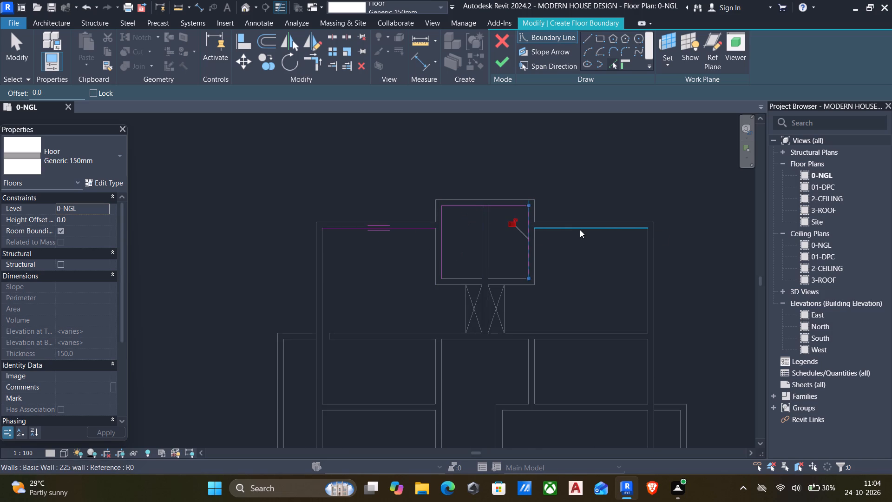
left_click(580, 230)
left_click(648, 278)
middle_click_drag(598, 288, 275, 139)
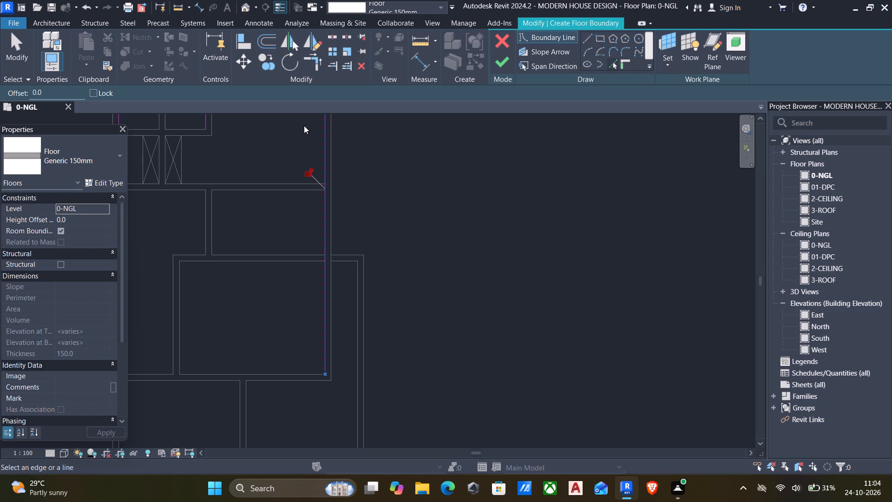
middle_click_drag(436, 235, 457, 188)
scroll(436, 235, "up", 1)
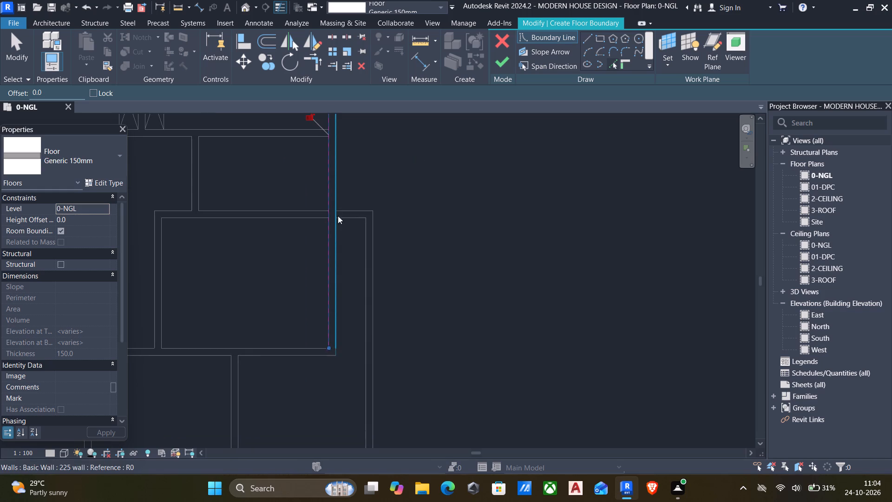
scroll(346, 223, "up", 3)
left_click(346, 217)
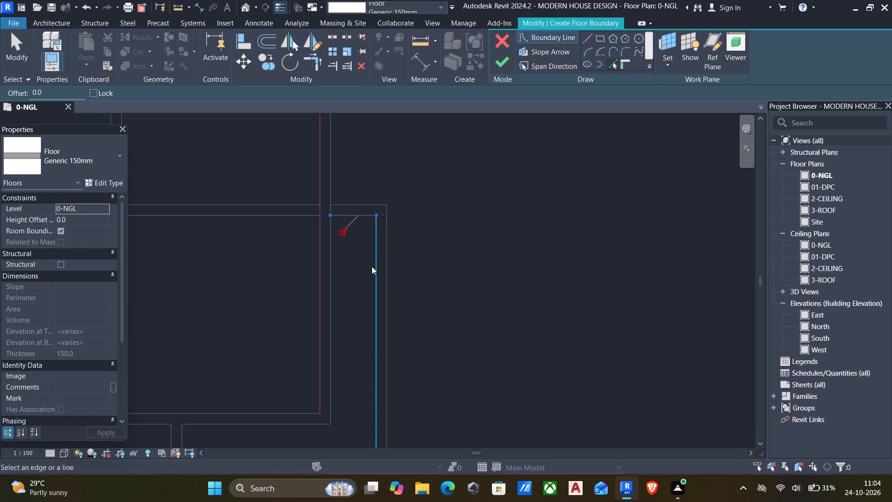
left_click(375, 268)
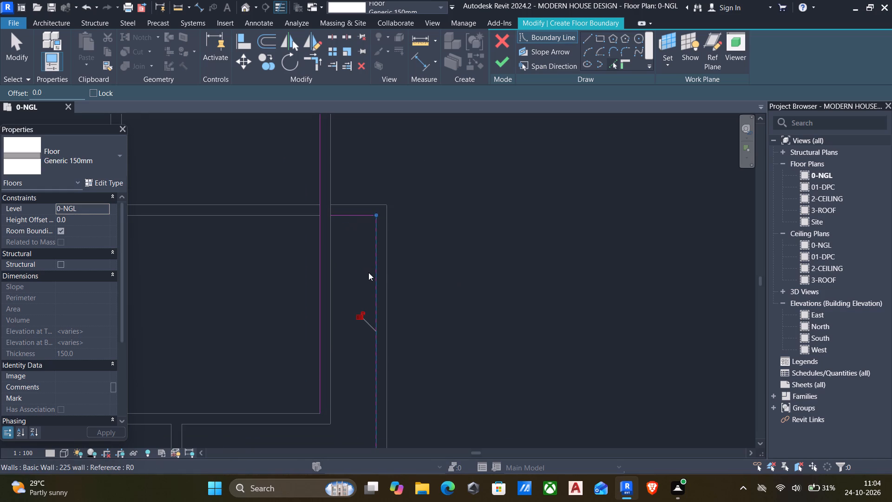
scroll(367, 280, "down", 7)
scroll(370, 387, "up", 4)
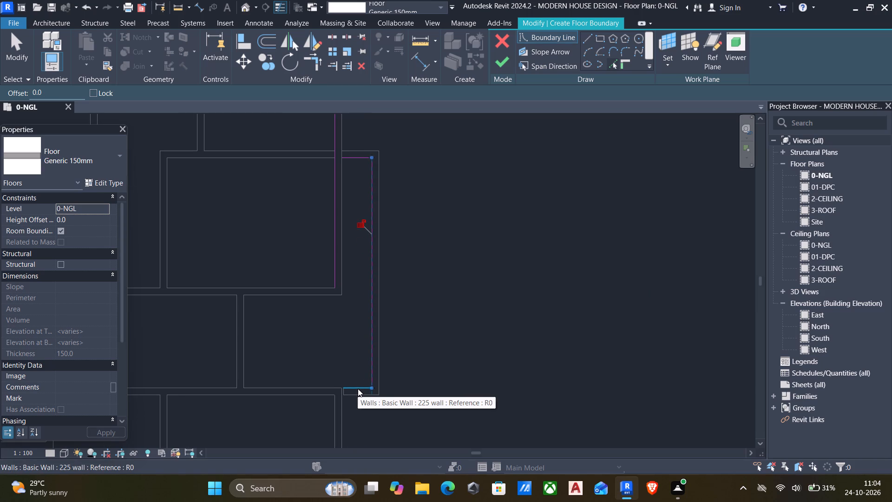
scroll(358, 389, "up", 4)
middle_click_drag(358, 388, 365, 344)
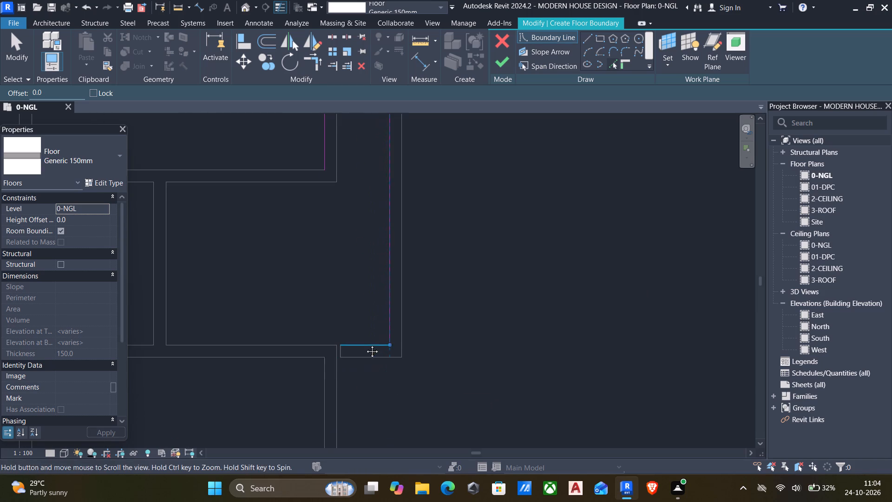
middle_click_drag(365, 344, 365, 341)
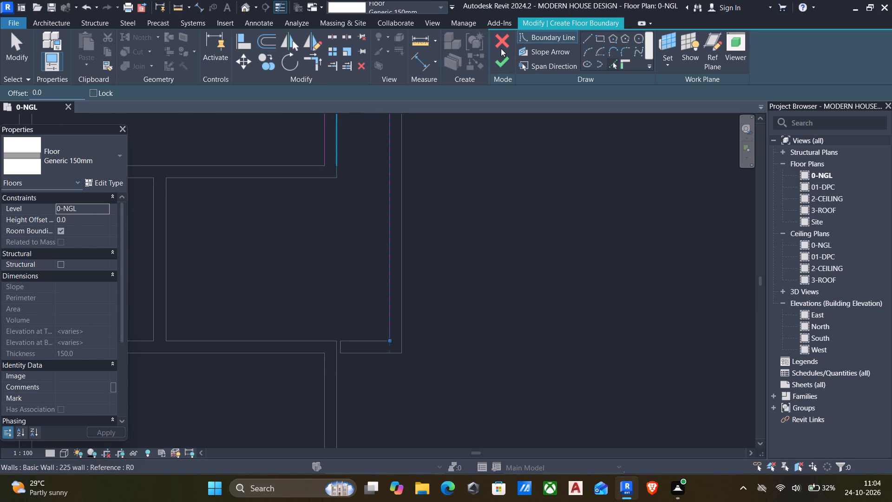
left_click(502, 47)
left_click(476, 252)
Align the free end of the short 225 wall at the east-side projection with the adjacent vertical wall's outer face, closing the gap.
scroll(385, 324, "down", 1)
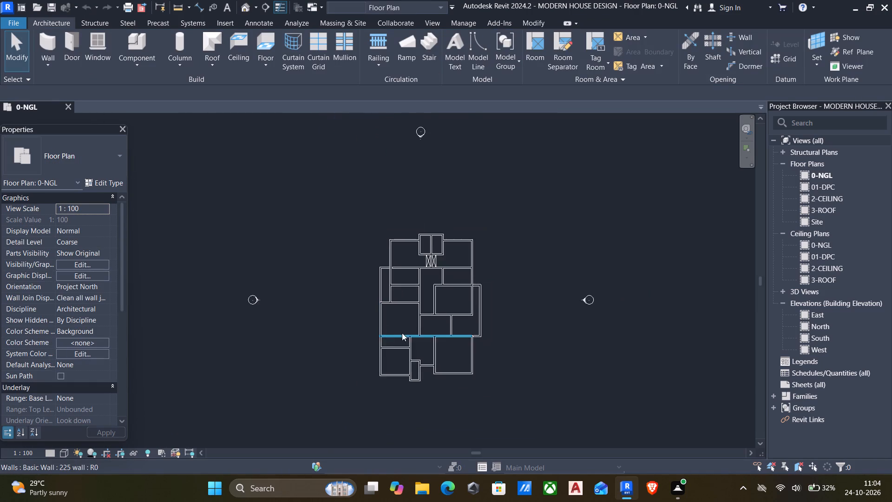
scroll(482, 332, "up", 15)
left_click(453, 325)
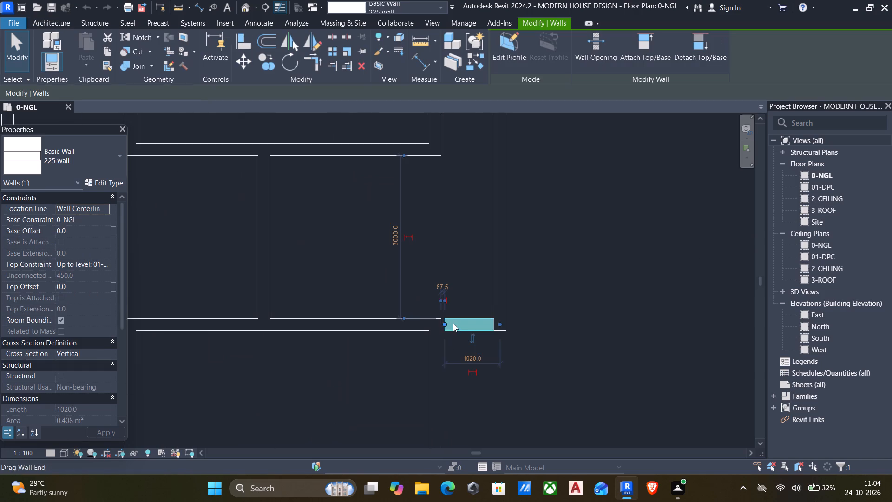
scroll(441, 307, "up", 5)
key("a")
key("l")
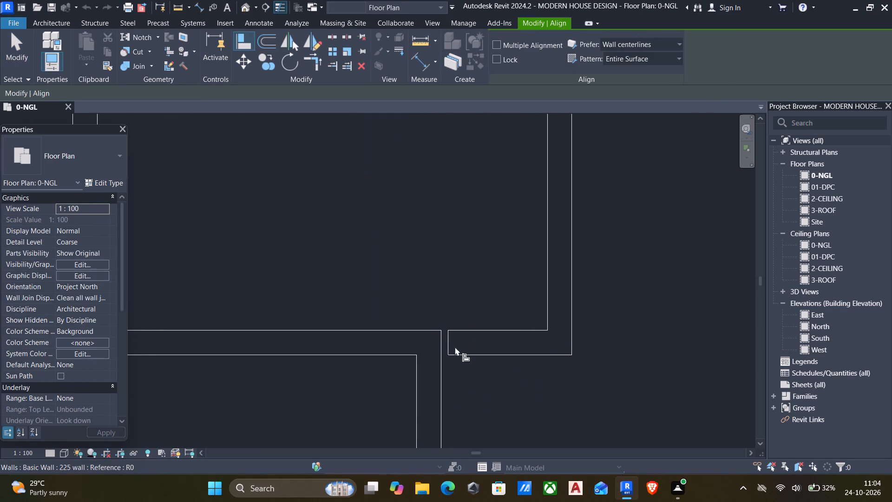
left_click(441, 355)
left_click(449, 347)
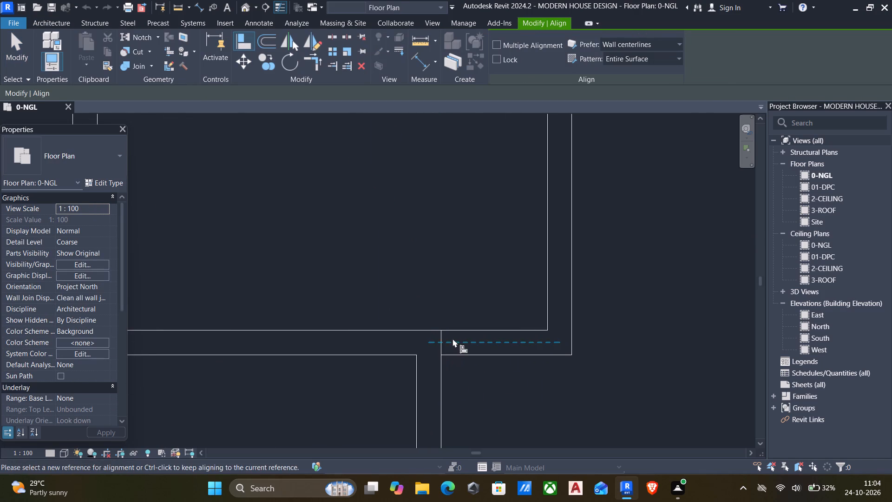
scroll(453, 338, "down", 7)
key("Escape")
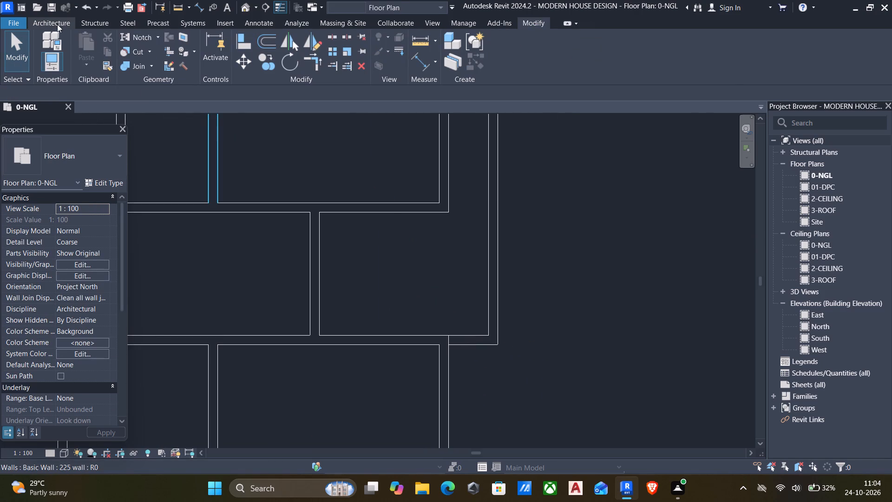
Start a floor on 0-NGL and duplicate the Generic 150mm floor type as 6" floor, keeping its 150 mm structure layer.
left_click(56, 23)
left_click(260, 44)
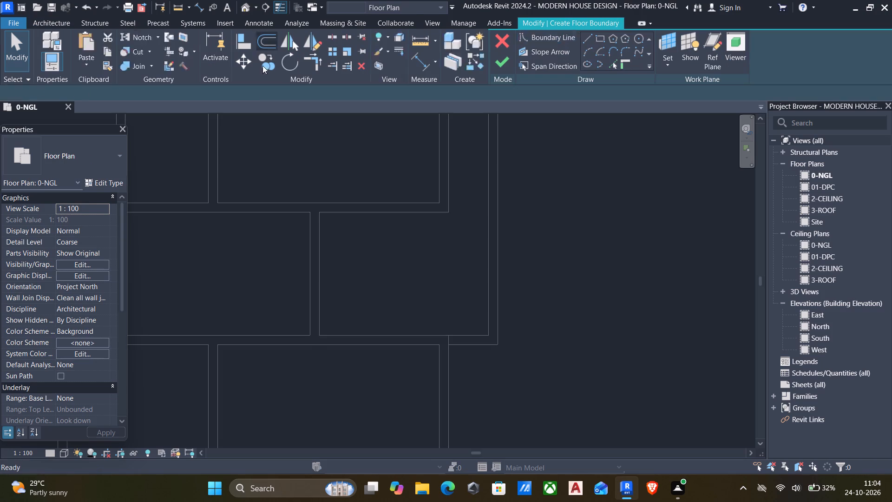
left_click(109, 183)
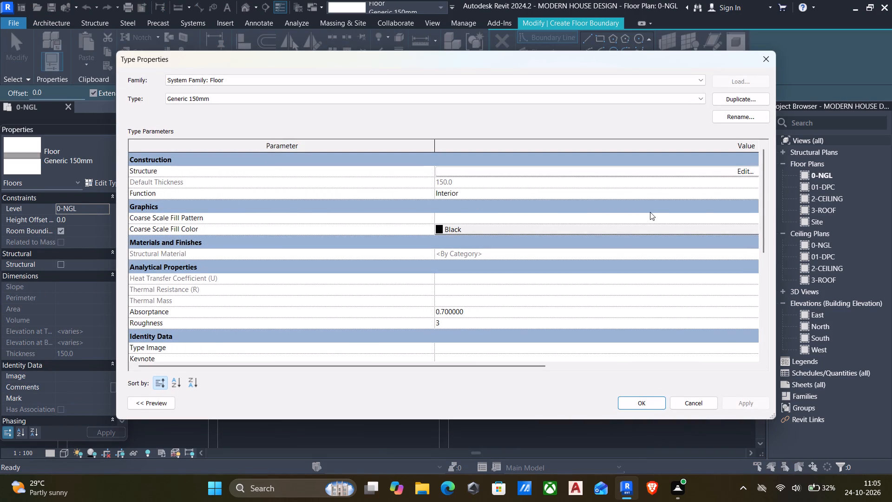
left_click(754, 98)
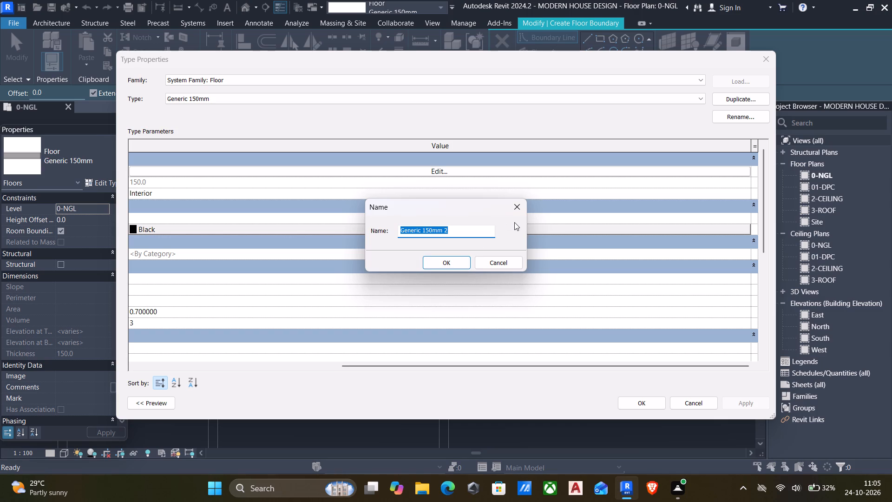
key("BackSpace")
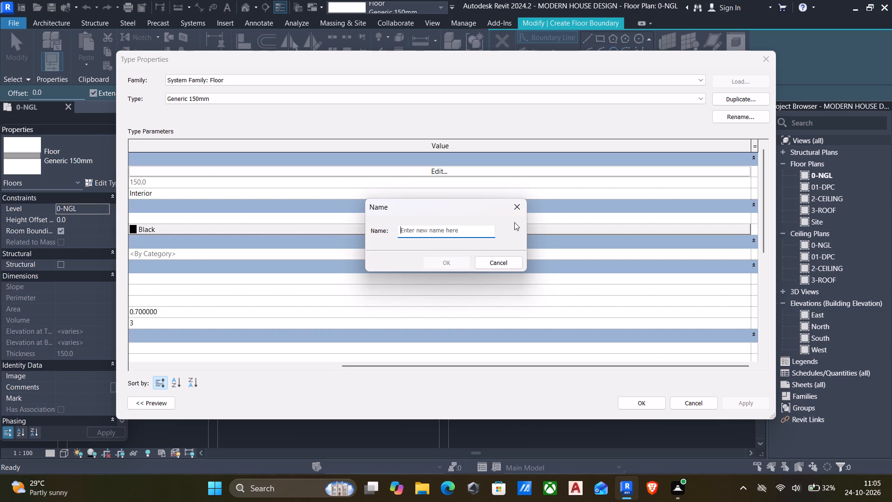
key("6")
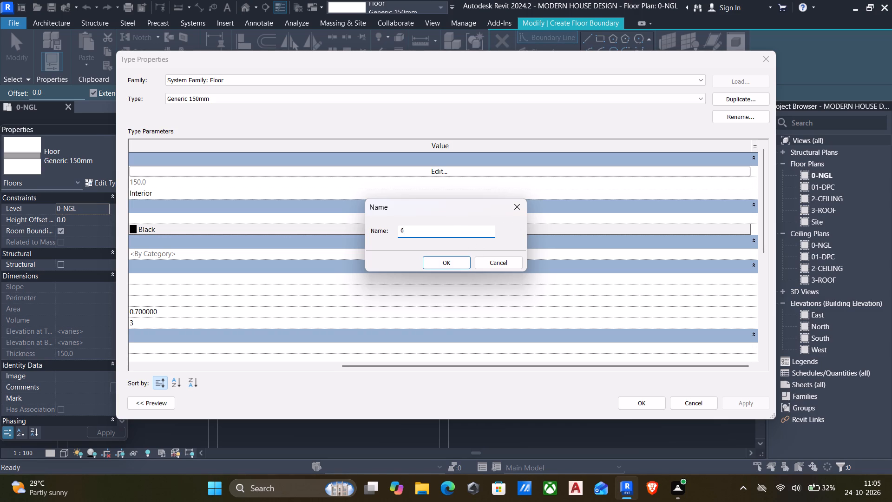
key("BackSpace")
type("6\" floor")
left_click(454, 262)
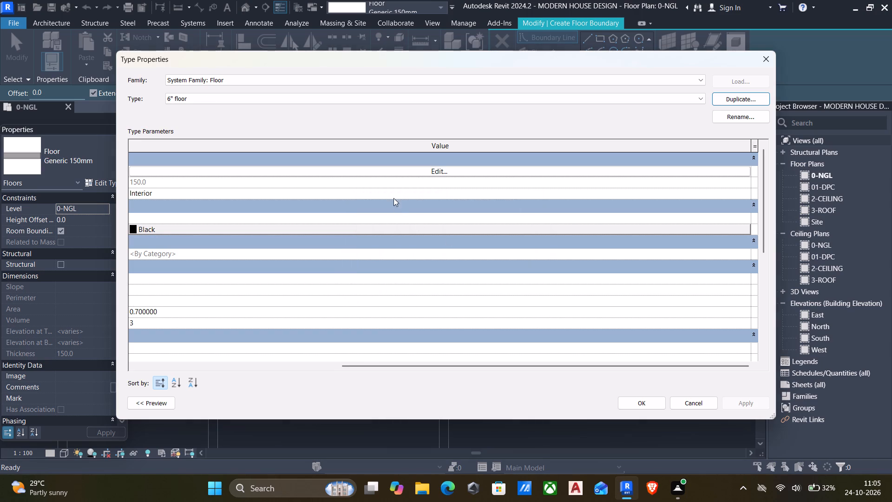
left_click(442, 170)
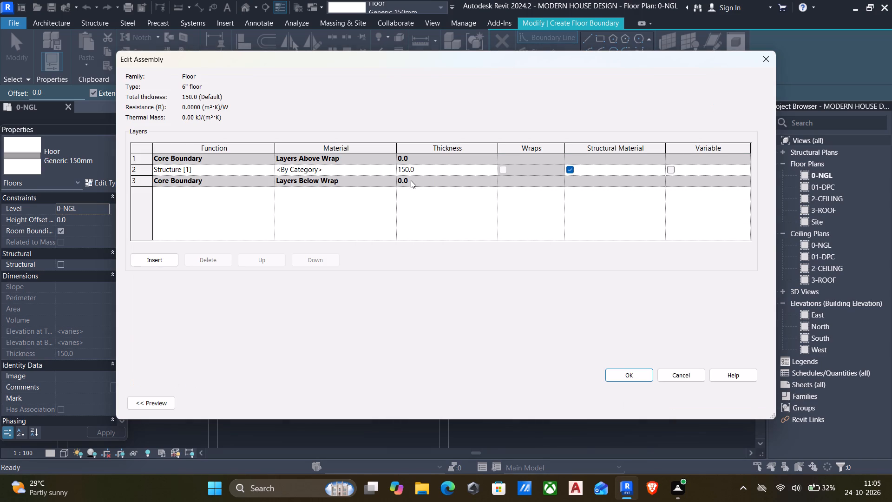
left_click(620, 377)
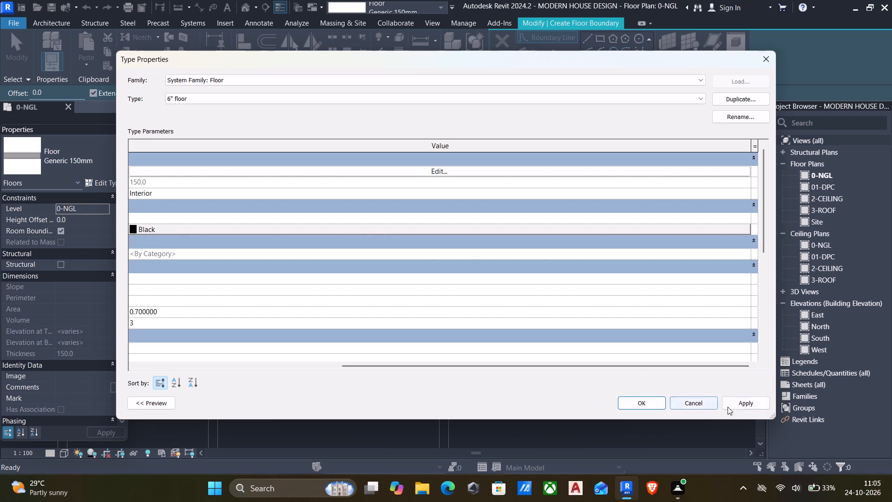
left_click(741, 404)
left_click(634, 400)
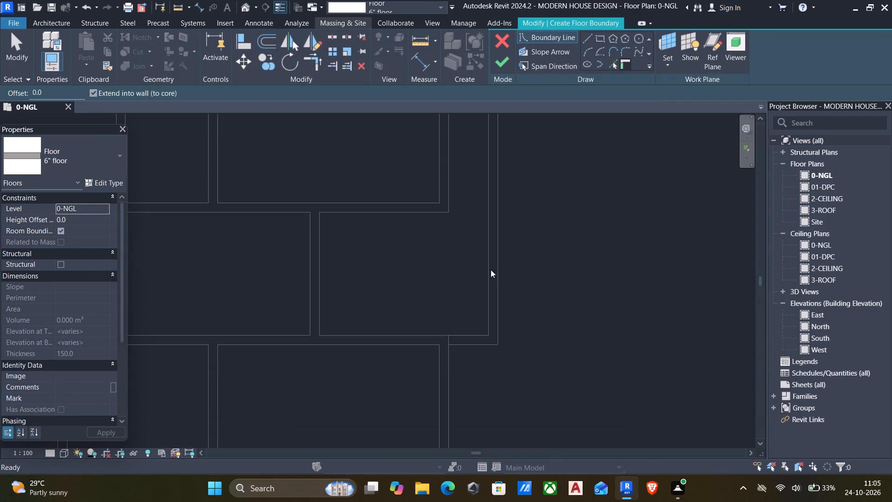
Pick the inner faces of the house's north walls as floor boundary lines, including the top and both sides of the central projection.
scroll(311, 266, "down", 4)
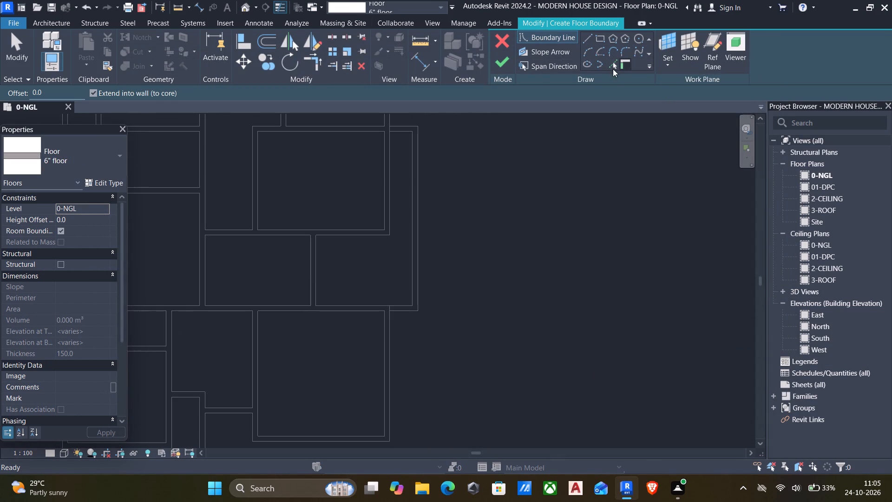
left_click(609, 65)
middle_click_drag(480, 290, 671, 353)
scroll(665, 352, "down", 3)
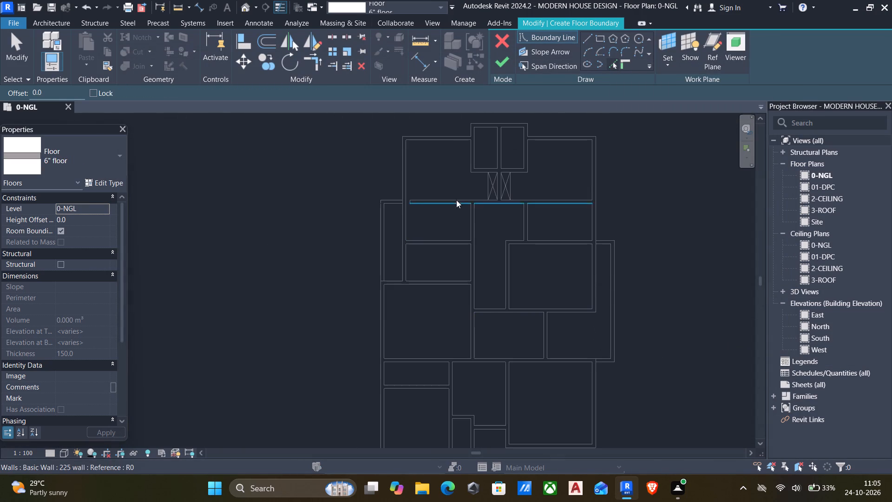
left_click(450, 138)
left_click(486, 129)
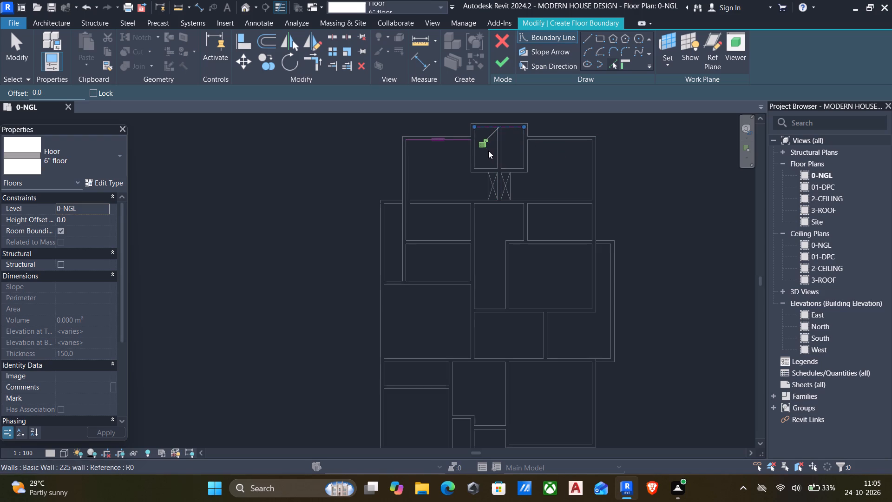
scroll(473, 149, "up", 6)
left_click(474, 139)
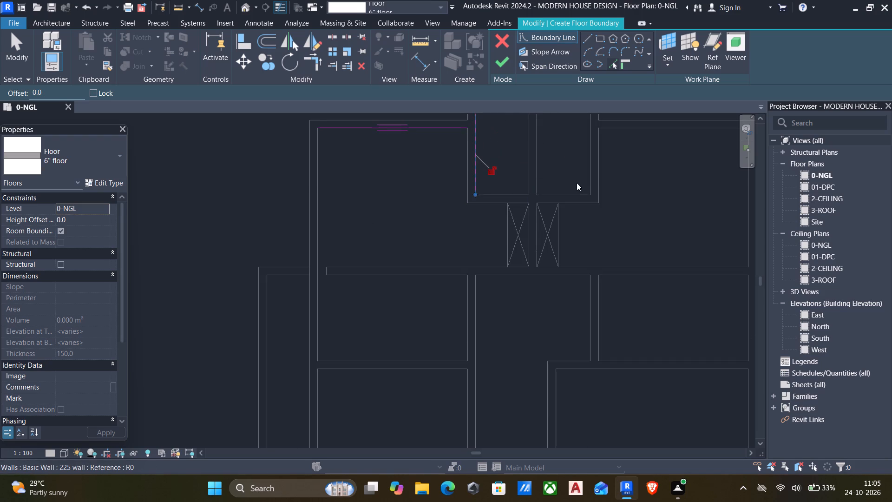
middle_click_drag(584, 192, 585, 251)
left_click(592, 220)
left_click(634, 188)
Pick the inner faces of the northeast room's east wall and the east projection's north, east and south walls as floor boundary lines.
scroll(625, 216, "down", 7)
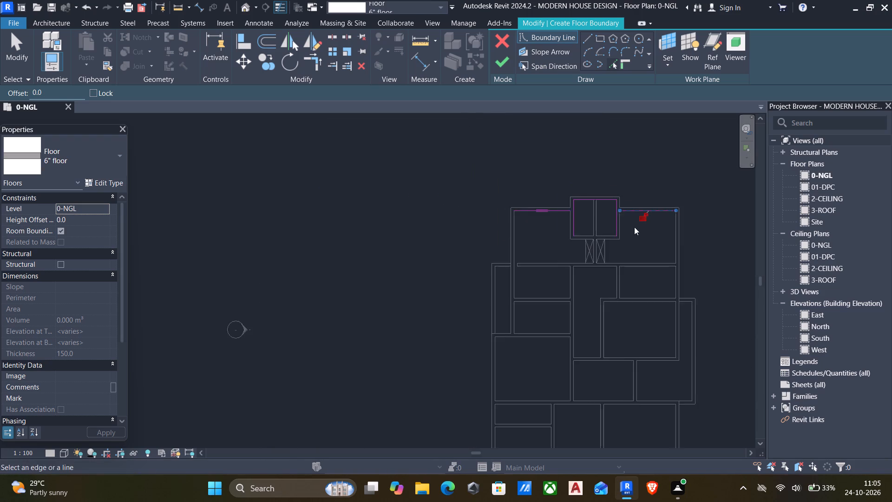
middle_click_drag(609, 229, 539, 207)
scroll(577, 225, "up", 3)
left_click(600, 229)
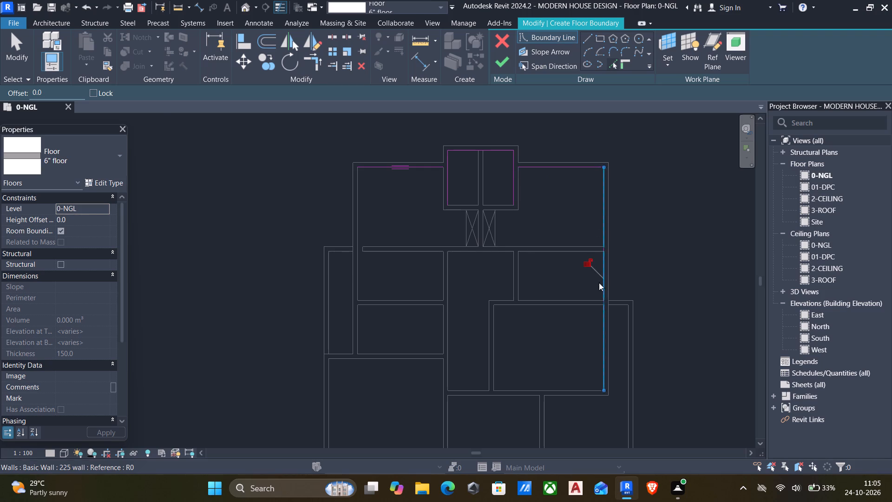
scroll(617, 309, "up", 4)
left_click(609, 300)
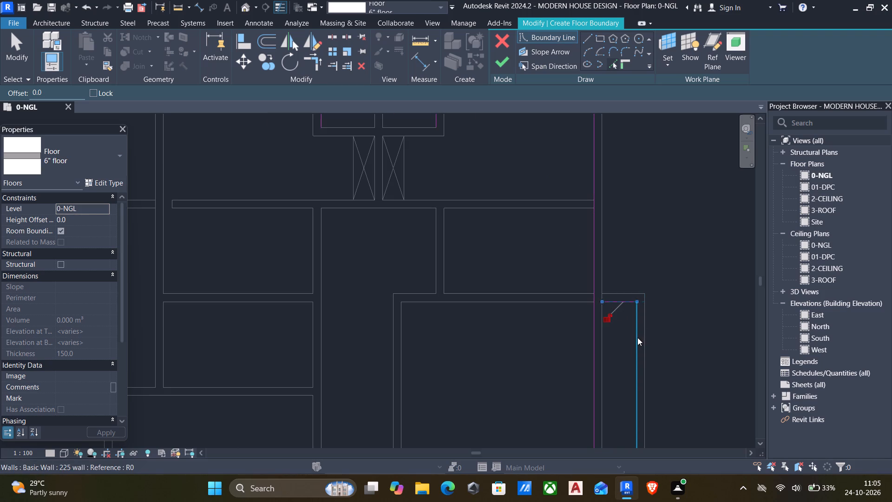
left_click(637, 337)
scroll(619, 347, "down", 6)
middle_click_drag(614, 348, 608, 276)
scroll(600, 382, "up", 4)
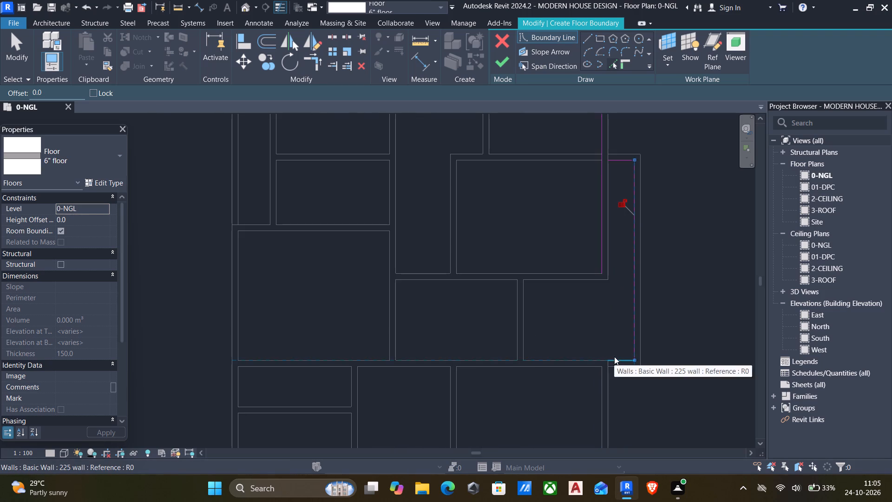
left_click(614, 357)
Pick the inner faces of the southeast room's east, south and west walls as floor boundary lines.
scroll(567, 372, "down", 5)
middle_click_drag(561, 366, 537, 309)
scroll(568, 335, "up", 3)
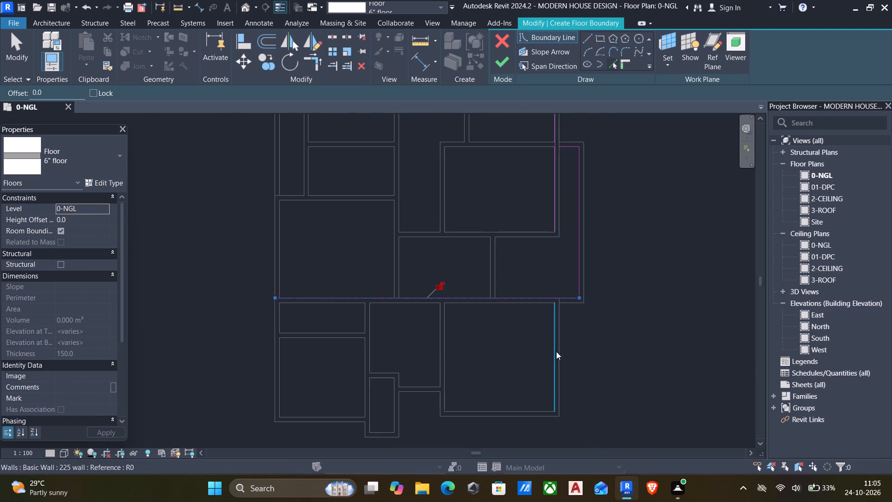
left_click(556, 351)
scroll(521, 418, "up", 1)
left_click(512, 410)
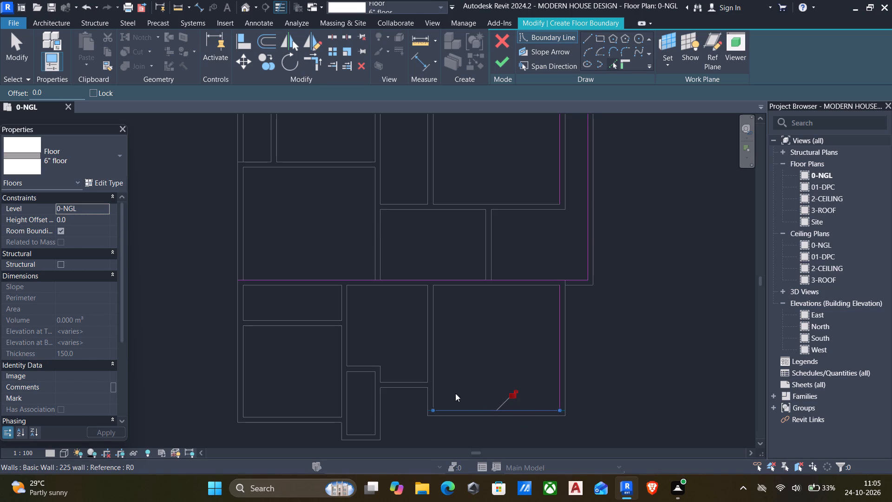
left_click(436, 391)
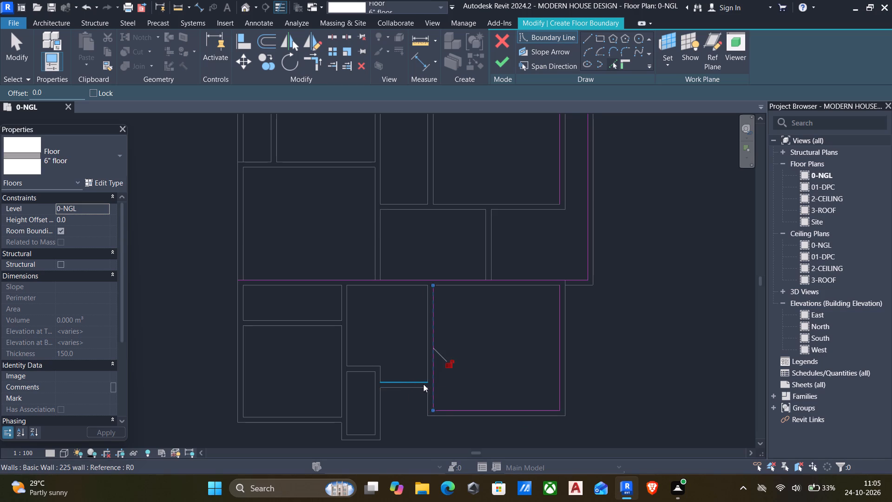
Pick boundary lines along the small south projection's south and west walls, the southwest room's south and west walls, and the west wall directly north.
scroll(434, 394, "down", 4)
middle_click_drag(442, 389, 454, 350)
scroll(448, 361, "up", 4)
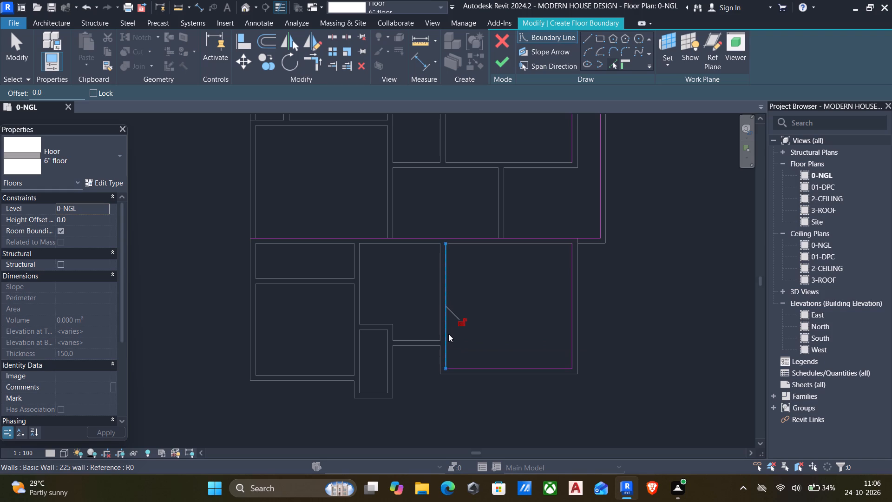
scroll(390, 397, "up", 2)
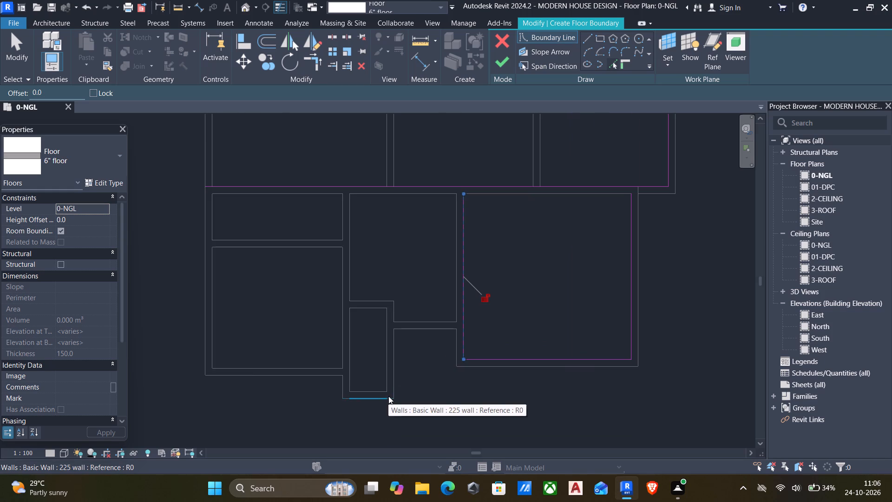
left_click(373, 392)
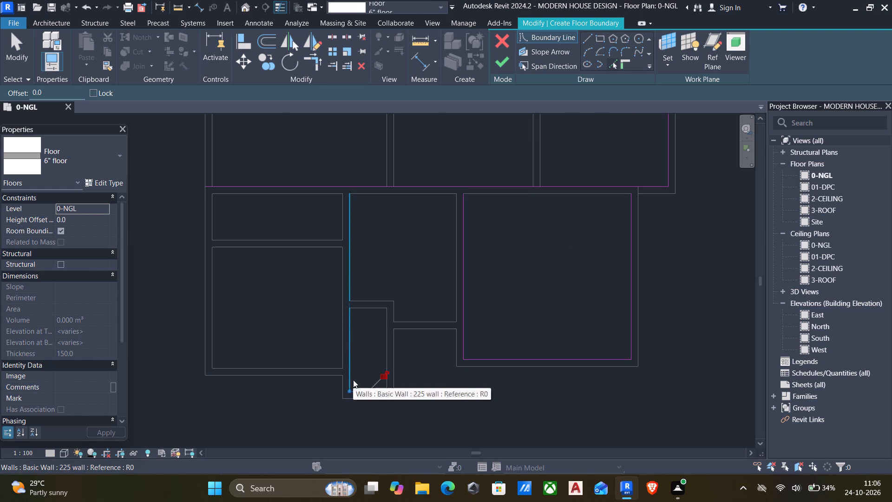
left_click(350, 380)
left_click(305, 371)
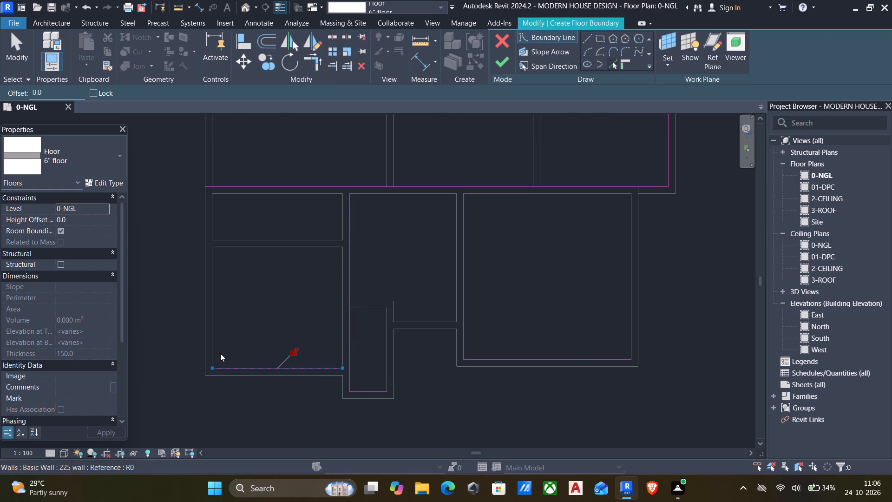
left_click(211, 352)
middle_click_drag(263, 336, 327, 462)
scroll(328, 423, "down", 2)
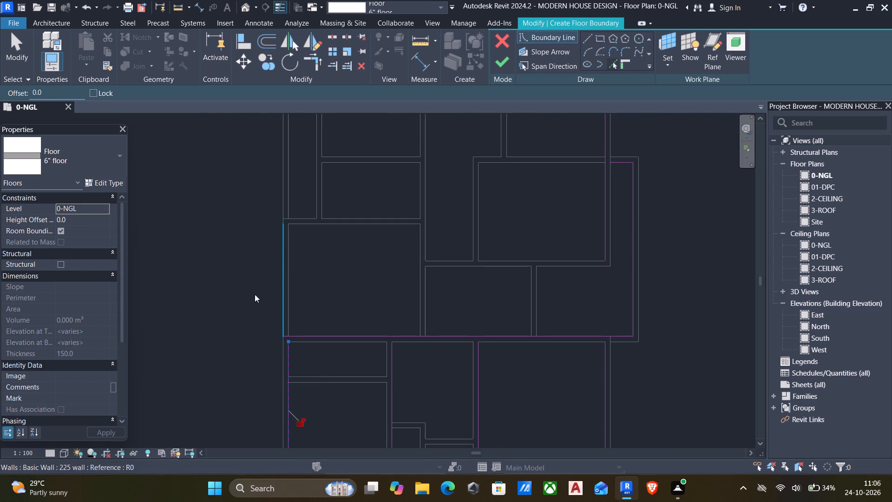
left_click(289, 291)
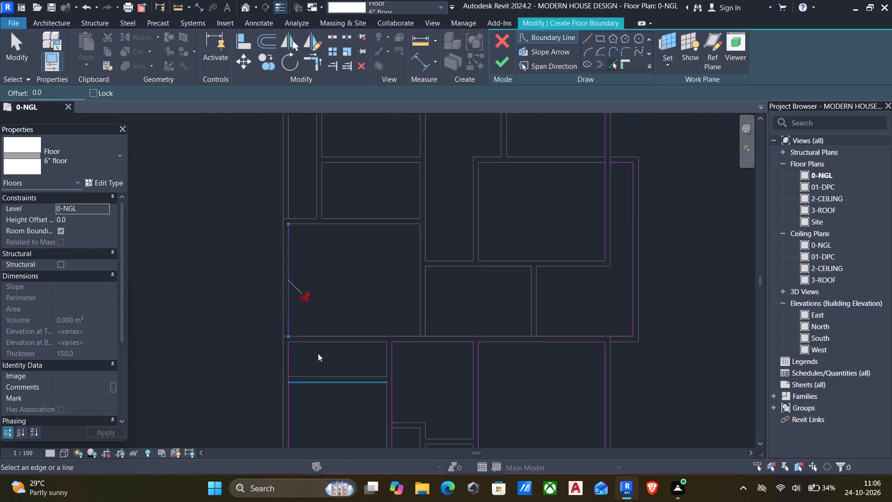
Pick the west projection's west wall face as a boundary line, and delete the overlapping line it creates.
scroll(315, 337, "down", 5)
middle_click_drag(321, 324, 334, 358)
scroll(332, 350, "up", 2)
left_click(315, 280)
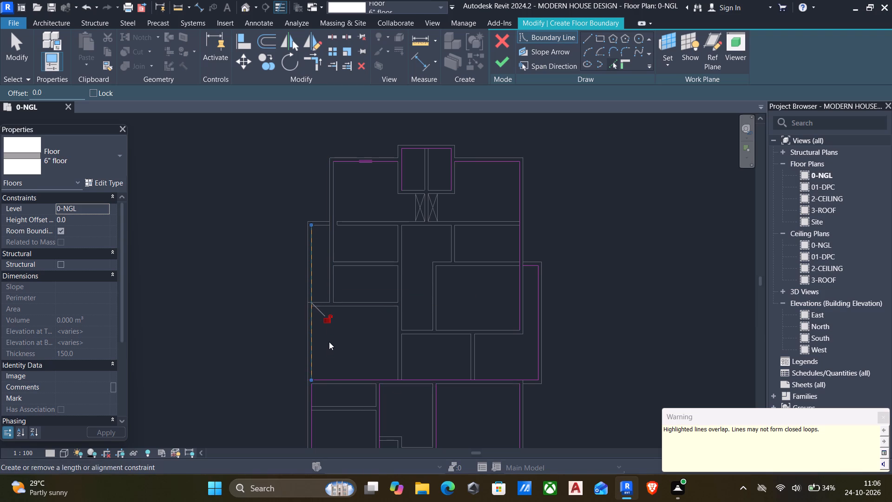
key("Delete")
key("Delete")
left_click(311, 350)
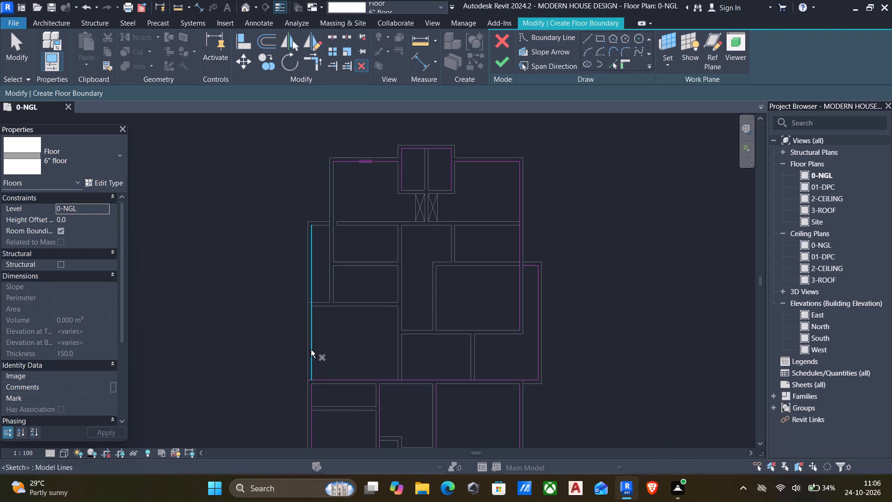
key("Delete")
Pick the inner faces of the west projection's west and north walls and the northwest room's west wall as floor boundary lines.
scroll(314, 368, "up", 2)
middle_click_drag(324, 317, 345, 393)
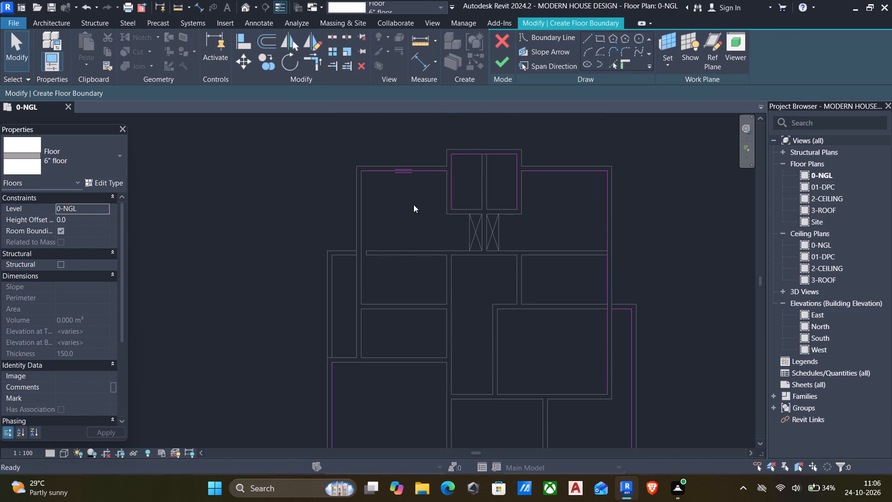
scroll(604, 66, "up", 1)
left_click(612, 66)
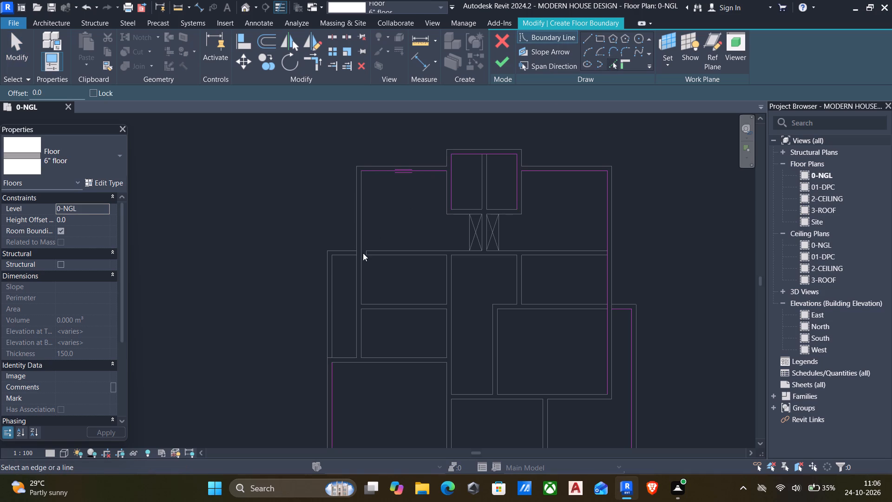
scroll(313, 345, "up", 4)
left_click(348, 318)
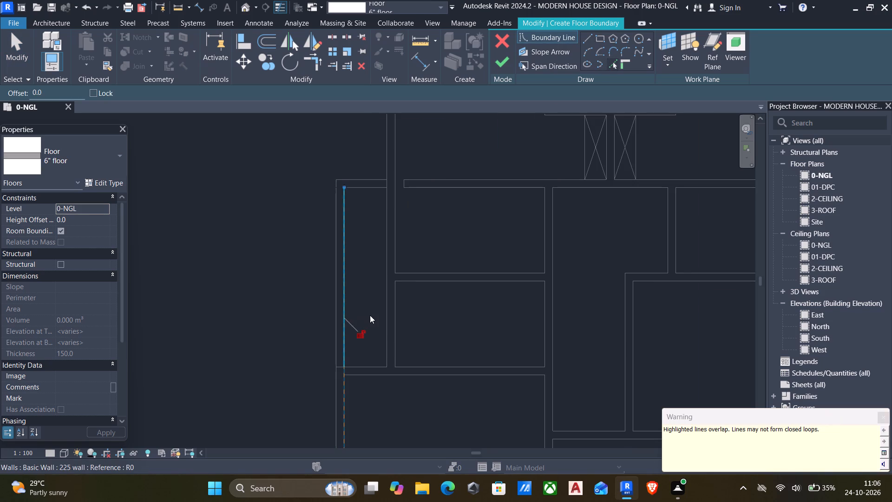
middle_click_drag(375, 318, 367, 424)
left_click(360, 290)
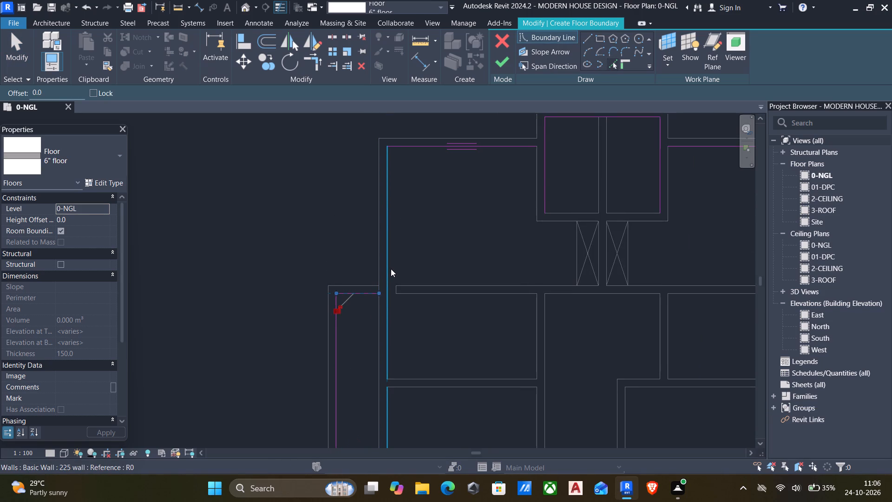
left_click(389, 267)
Delete the overlapping boundary lines along the west projection's west wall, keeping the single line beside the large west room.
scroll(390, 288, "down", 4)
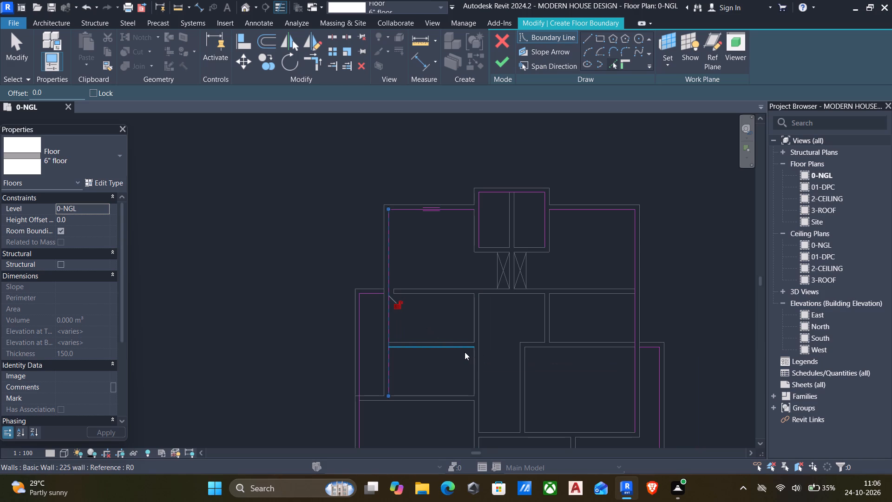
scroll(407, 385, "down", 2)
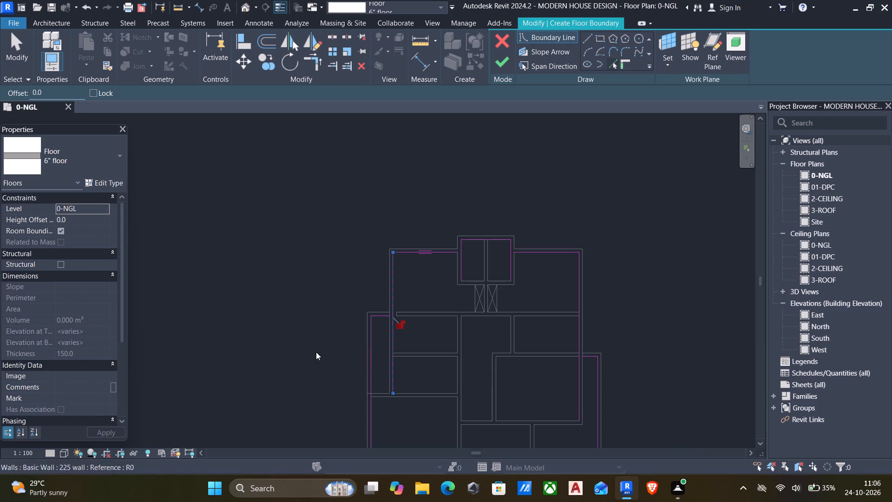
key("Escape")
left_click(369, 362)
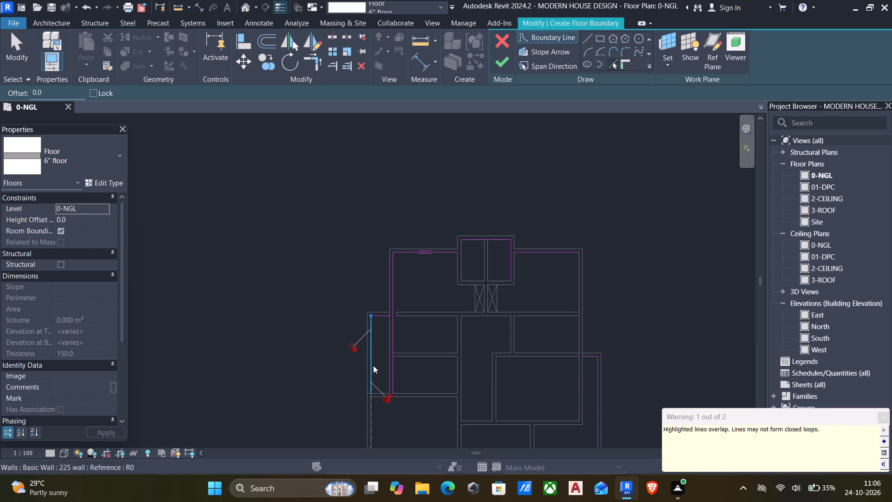
key("Delete")
left_click(370, 377)
key("Delete")
scroll(391, 387, "down", 2)
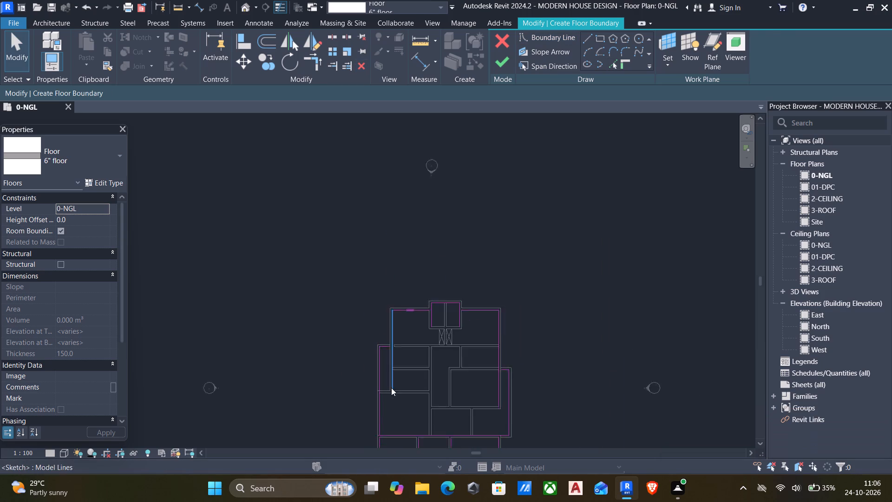
scroll(391, 388, "down", 3)
middle_click_drag(389, 383, 373, 333)
scroll(373, 333, "up", 1)
left_click(362, 349)
key("Delete")
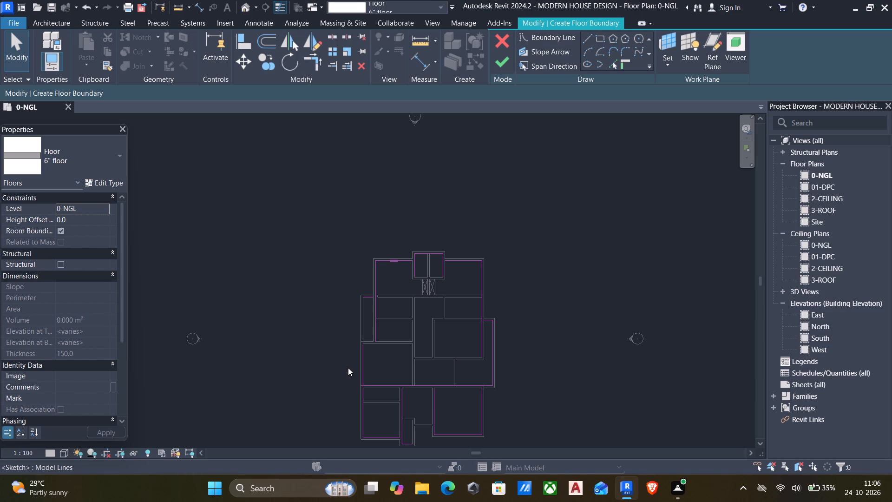
Trim the west projection's north boundary line into corners with the northwest room's west line and the large west room's west line.
key("t")
key("r")
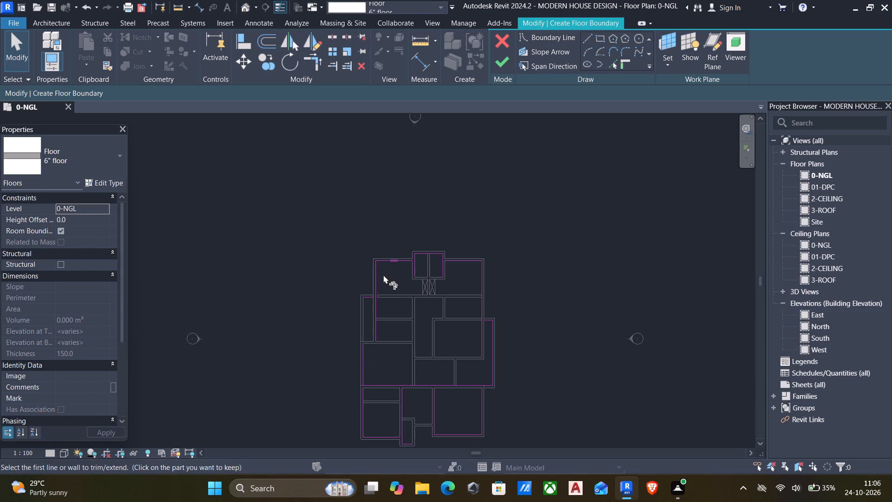
scroll(382, 273, "up", 5)
left_click(366, 304)
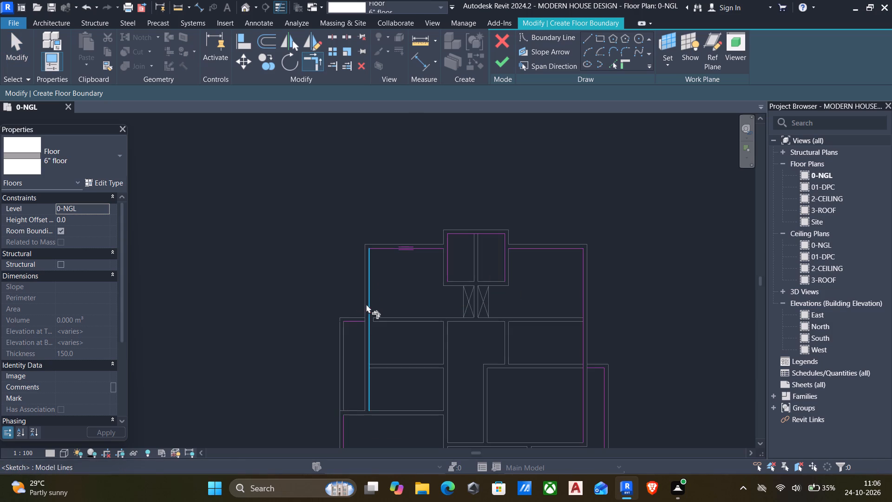
left_click(348, 321)
left_click(352, 321)
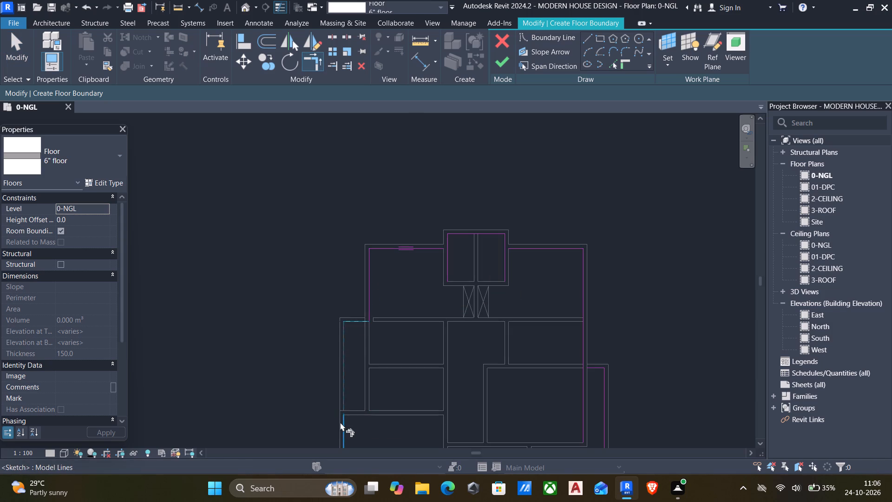
left_click(344, 423)
Trim the boundary corners between the north lines and the central projection's sides, and between the east line and the east projection's north line.
left_click(449, 242)
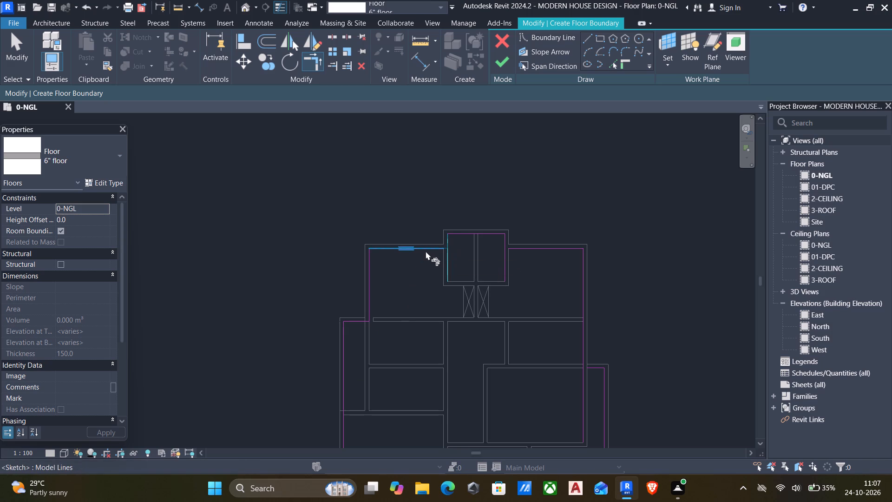
left_click(426, 251)
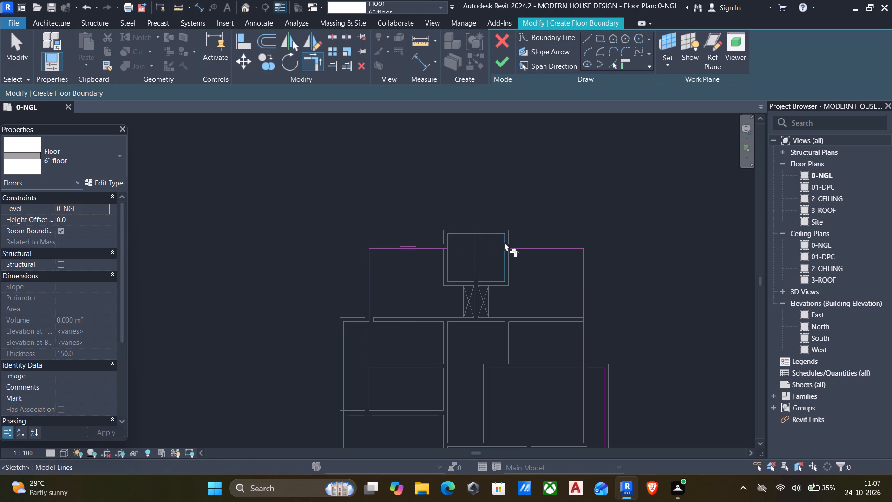
left_click(504, 242)
left_click(524, 250)
middle_click_drag(522, 284, 277, 194)
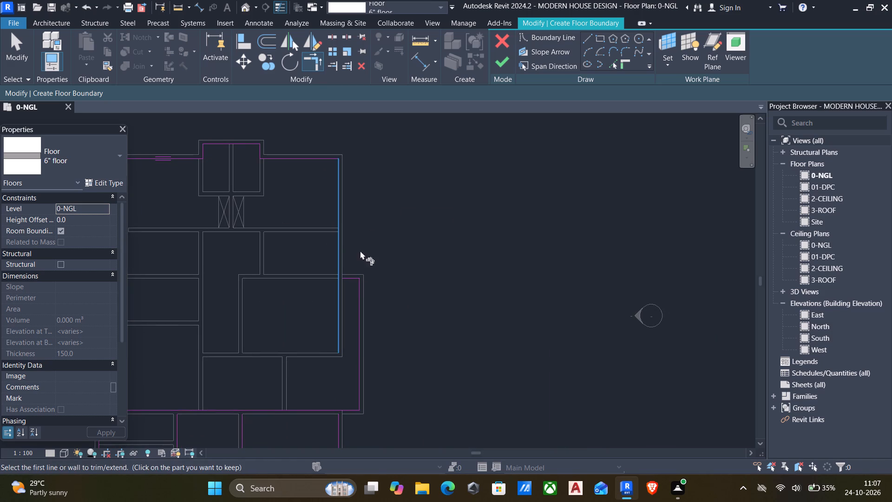
left_click(335, 272)
left_click(357, 277)
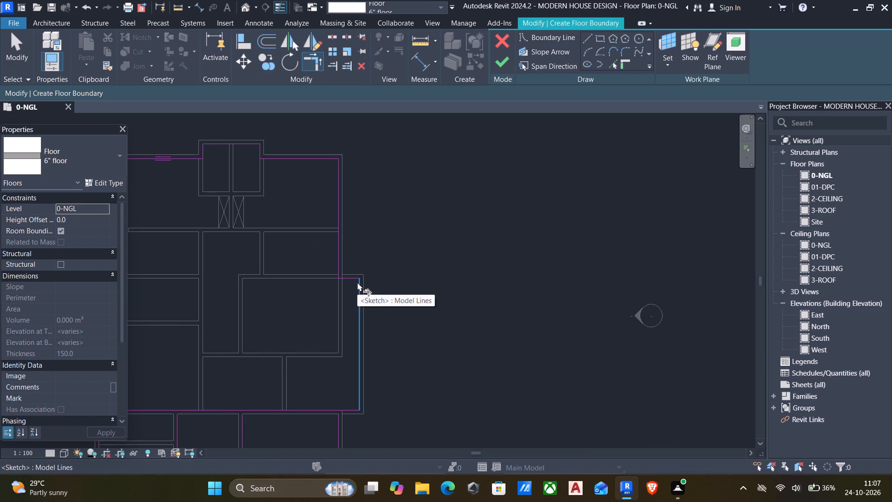
Trim the east projection's south boundary line to a corner with the southeast room's east line, unjoining the elements.
scroll(364, 393, "down", 1)
middle_click_drag(364, 391, 380, 234)
scroll(371, 248, "up", 4)
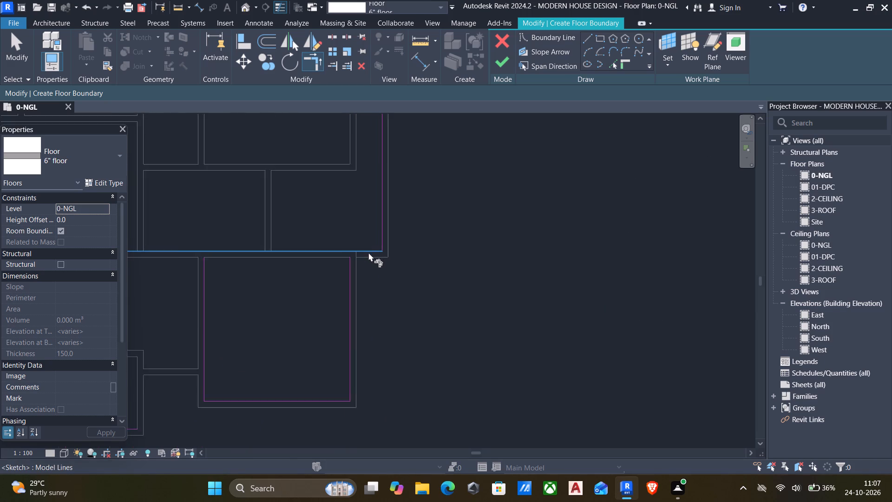
scroll(368, 252, "up", 1)
left_click(368, 252)
left_click(346, 295)
scroll(345, 313, "down", 6)
scroll(643, 404, "up", 2)
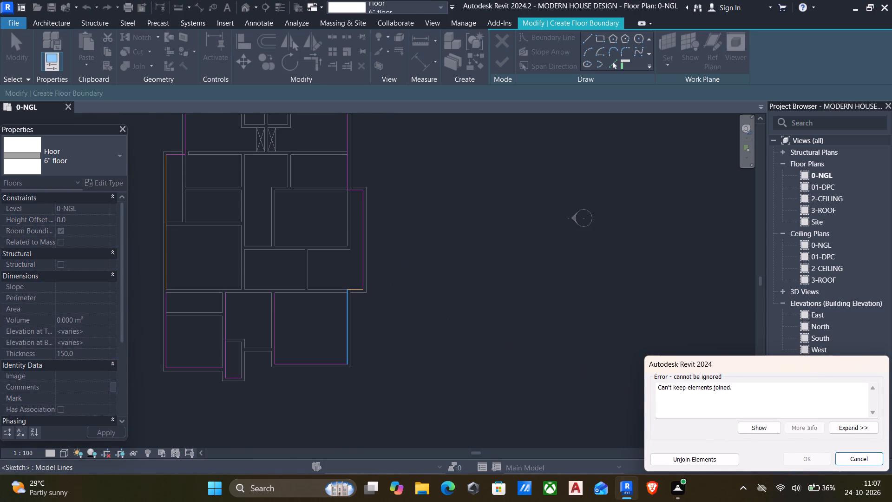
left_click(692, 460)
scroll(351, 299, "up", 5)
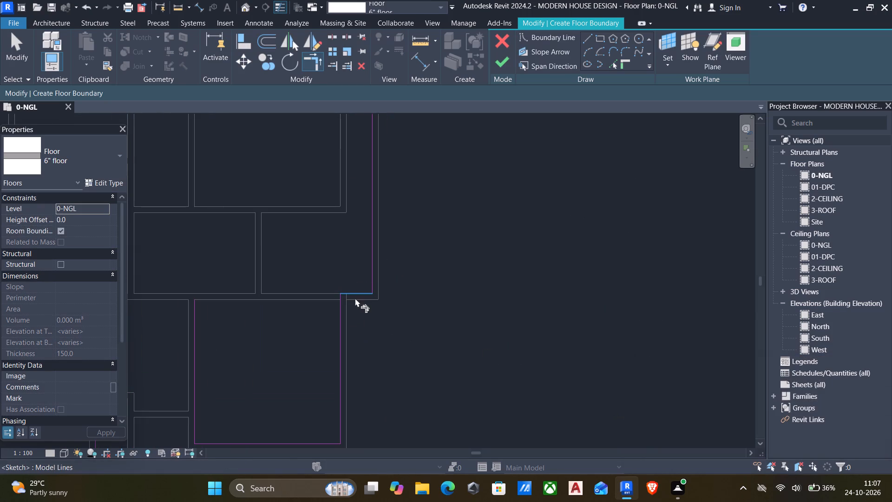
Trim the southeast room's west boundary line into corners with the small south projection's south line and the southeast room's south line.
scroll(330, 320, "down", 5)
middle_click_drag(351, 323, 417, 262)
scroll(405, 322, "up", 3)
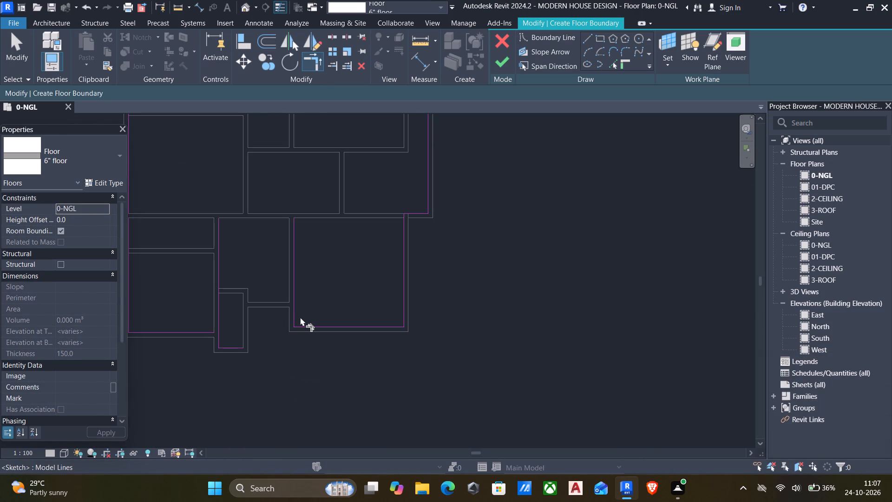
middle_click_drag(306, 328, 321, 308)
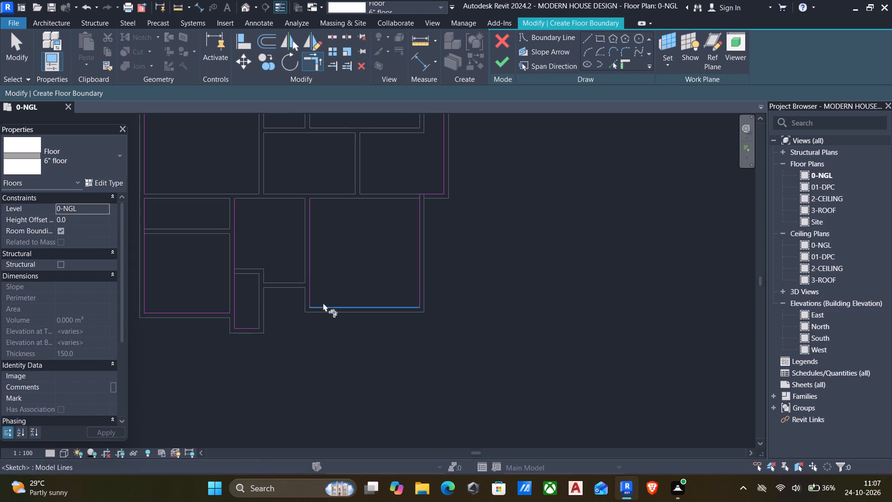
scroll(354, 291, "up", 2)
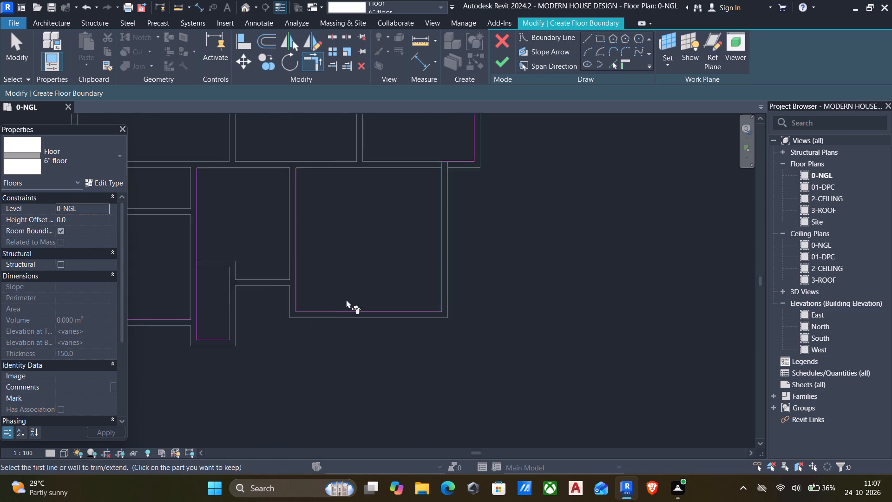
scroll(346, 299, "up", 1)
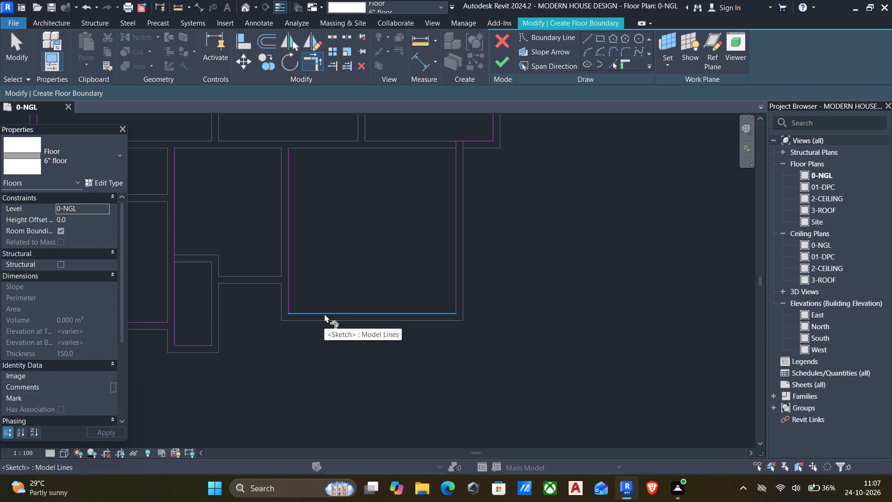
left_click(287, 282)
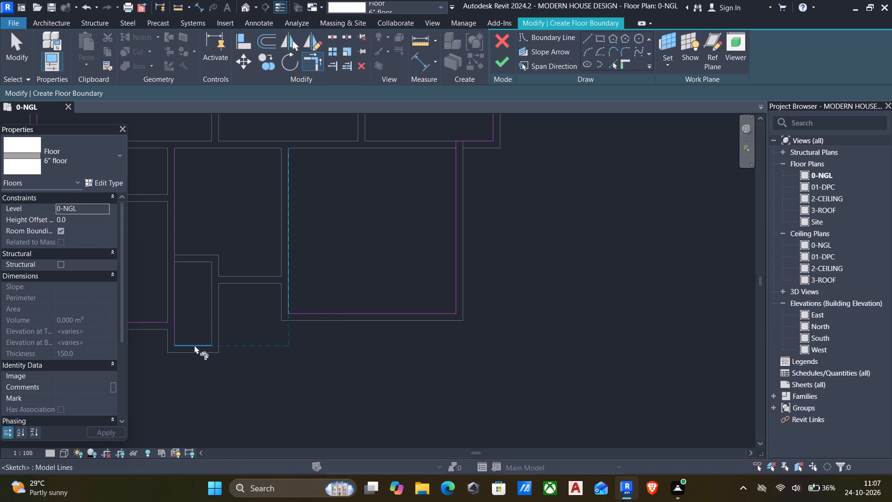
left_click(194, 345)
left_click(314, 311)
left_click(288, 334)
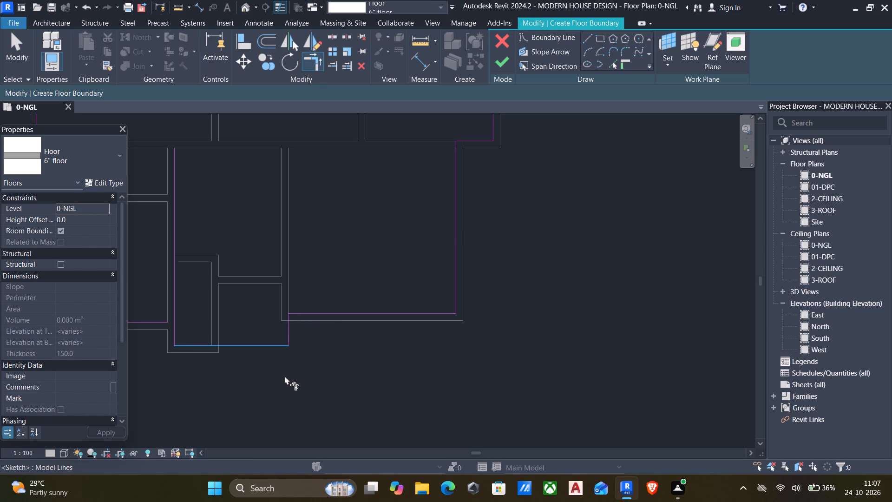
Trim the small south projection's west boundary line to a corner with the southwest room's south line.
middle_click_drag(289, 369, 358, 354)
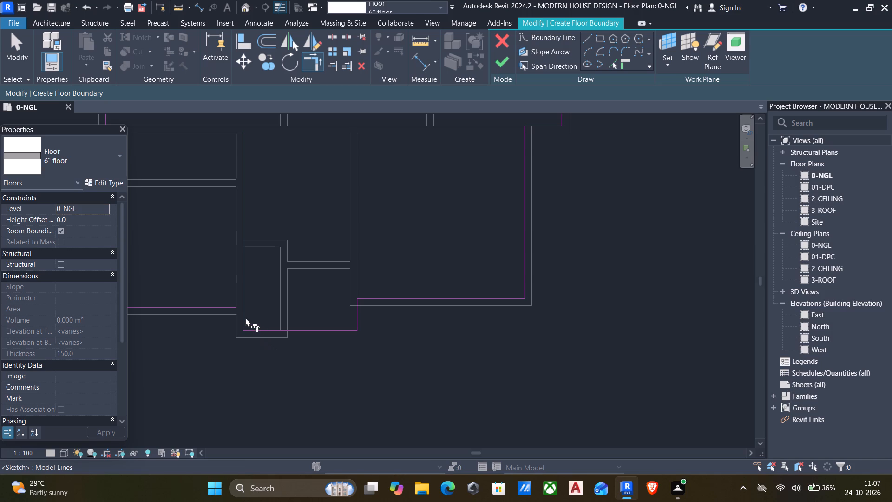
left_click(245, 317)
left_click(199, 308)
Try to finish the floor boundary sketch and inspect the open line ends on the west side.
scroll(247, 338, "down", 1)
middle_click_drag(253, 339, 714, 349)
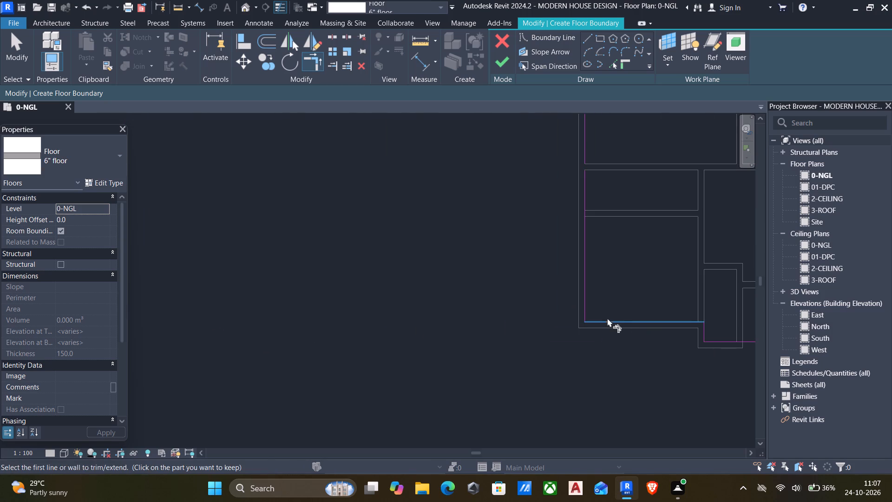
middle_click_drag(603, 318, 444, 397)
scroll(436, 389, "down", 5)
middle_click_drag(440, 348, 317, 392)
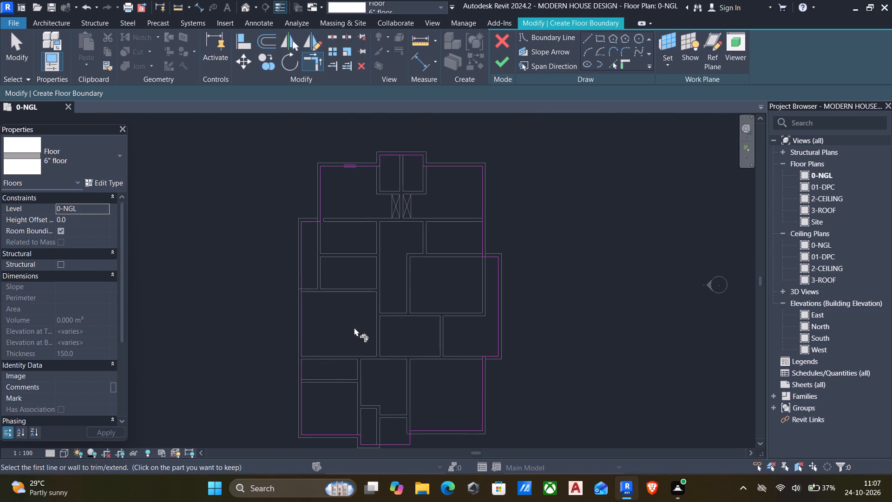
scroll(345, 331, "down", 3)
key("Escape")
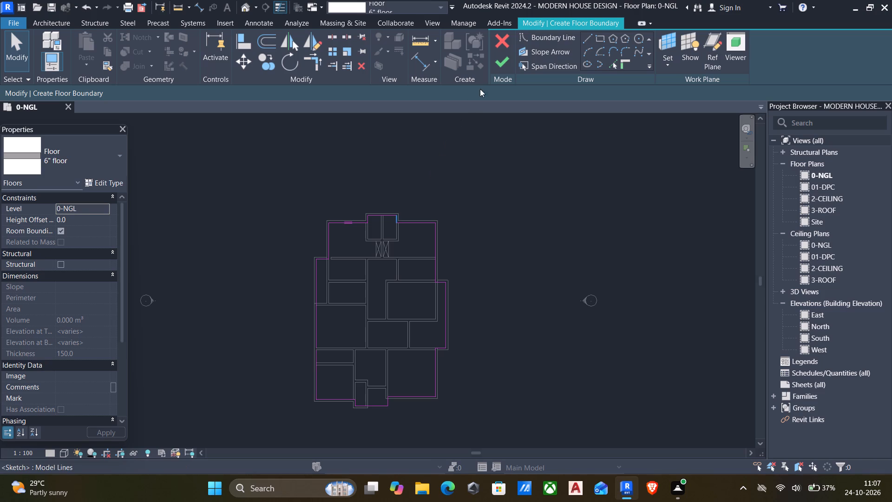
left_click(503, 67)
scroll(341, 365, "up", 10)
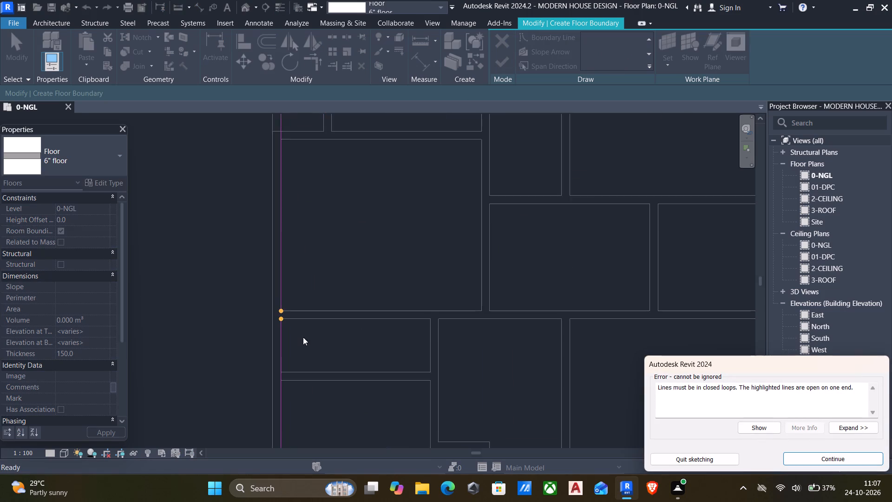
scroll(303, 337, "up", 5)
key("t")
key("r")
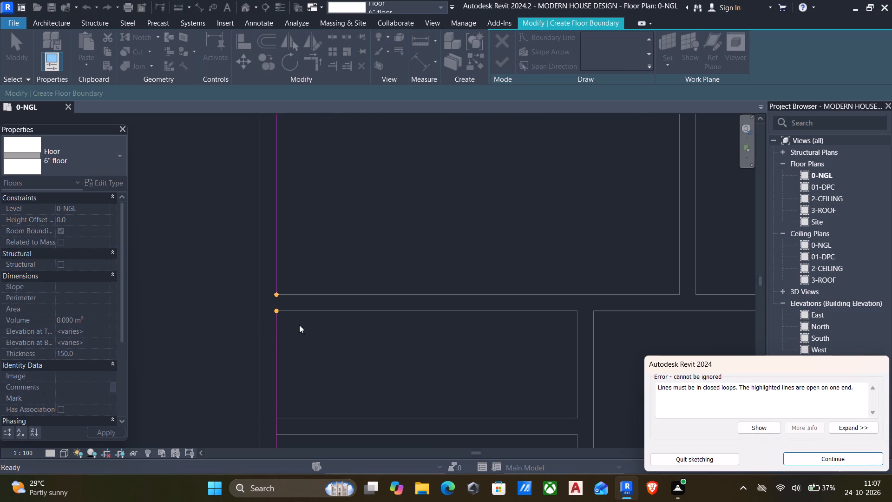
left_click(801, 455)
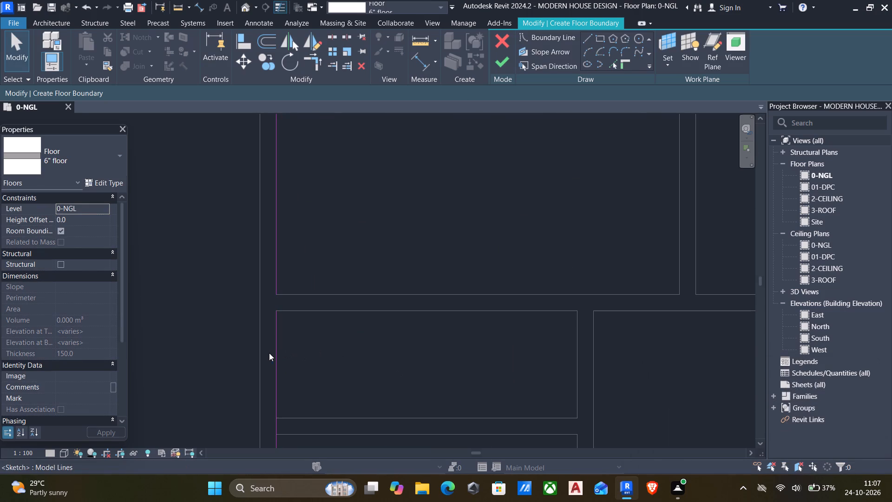
Join the two west boundary lines across the gap below the large west room and finish the floor sketch.
key("t")
key("r")
left_click_drag(275, 354, 276, 345)
left_click(271, 280)
left_click(499, 68)
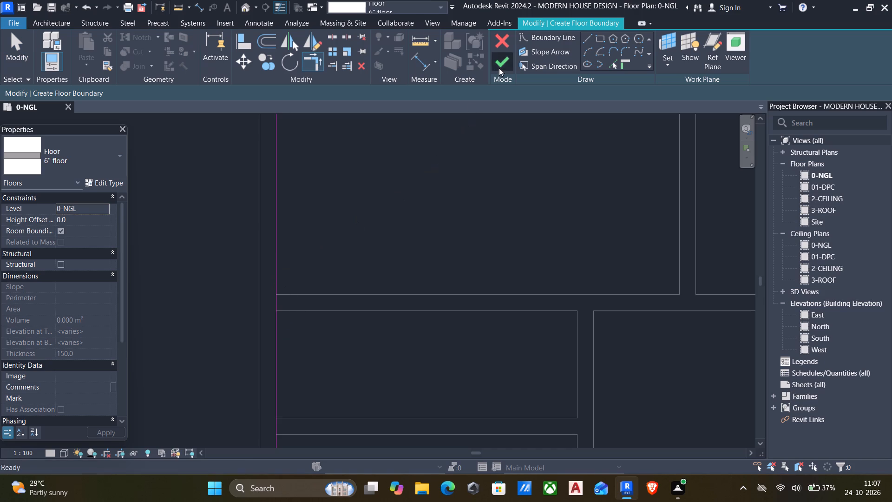
In the 3D view, set the new 6" floor's level to 01-DPC.
scroll(450, 235, "down", 13)
middle_click_drag(443, 289, 391, 307)
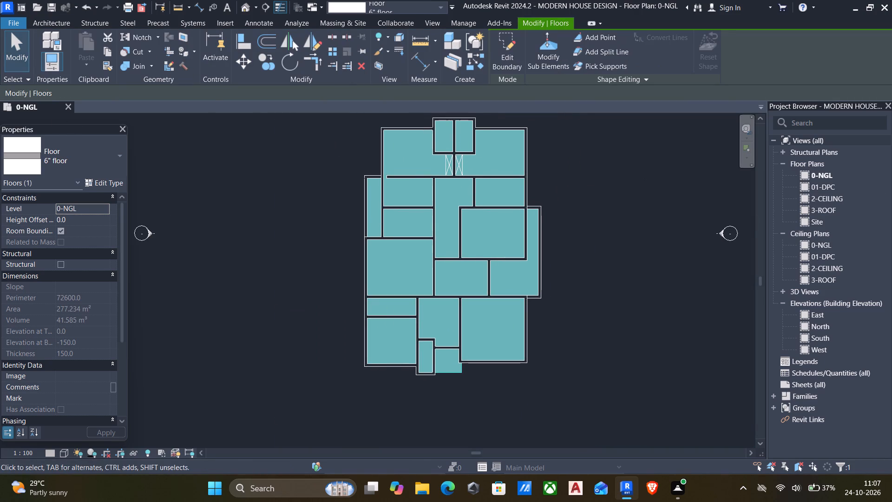
left_click(244, 10)
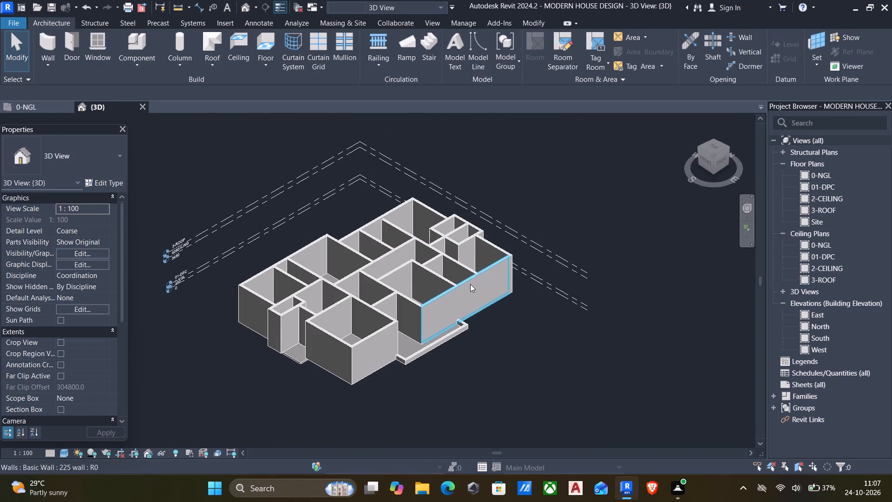
middle_click_drag(467, 289, 549, 95, "shift")
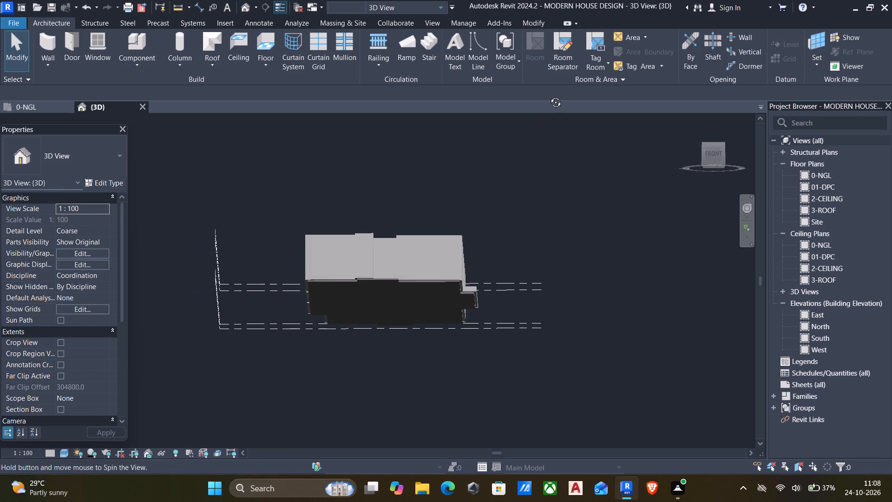
middle_click_drag(549, 95, 501, 125, "shift")
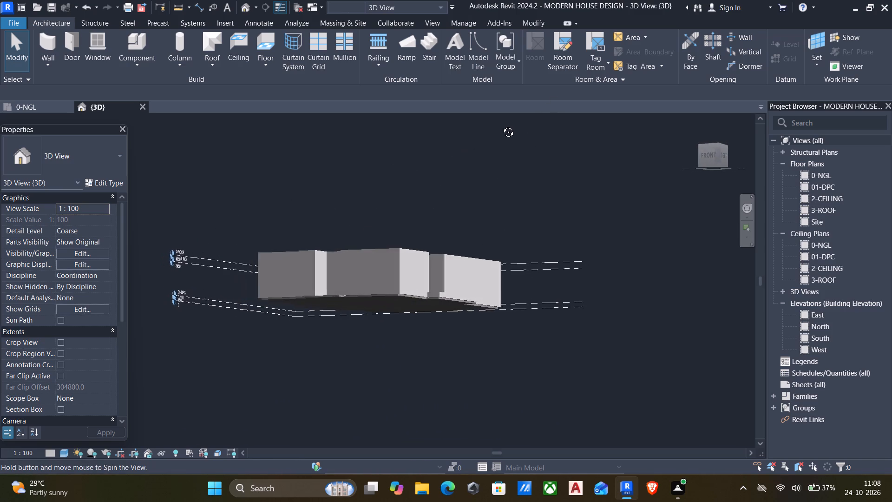
middle_click_drag(501, 125, 518, 108, "shift")
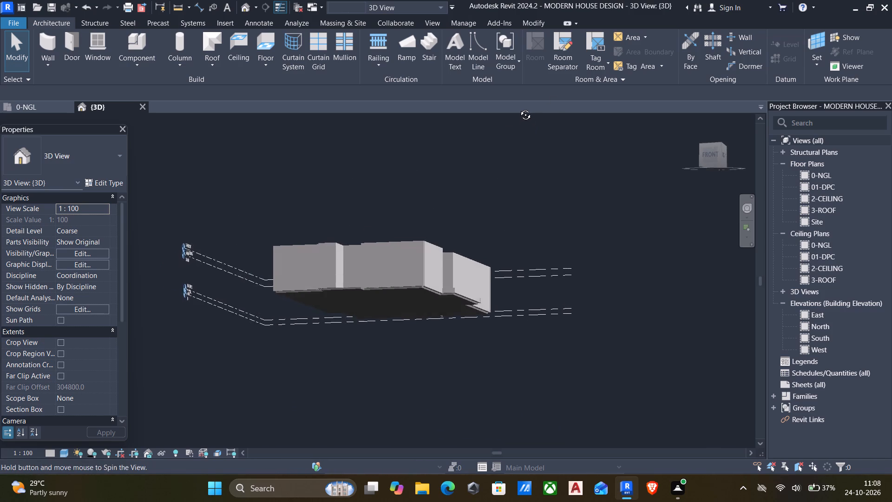
middle_click_drag(518, 108, 510, 106, "shift")
scroll(428, 279, "up", 5)
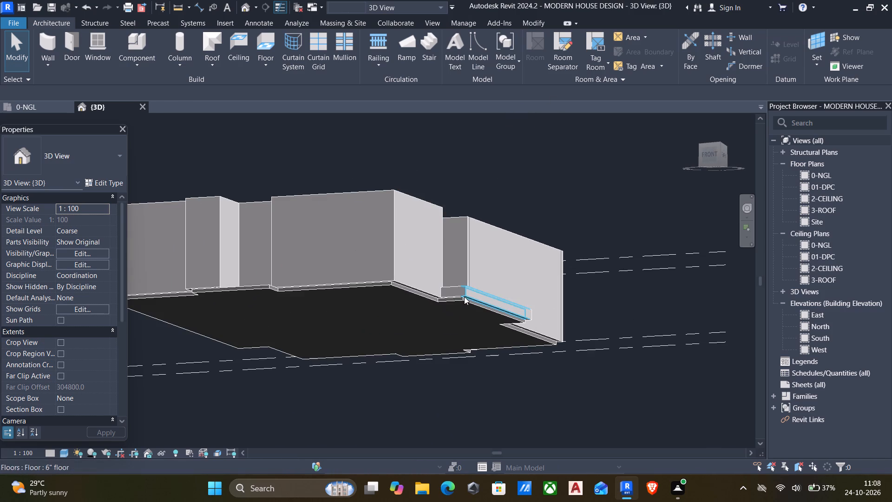
left_click(463, 303)
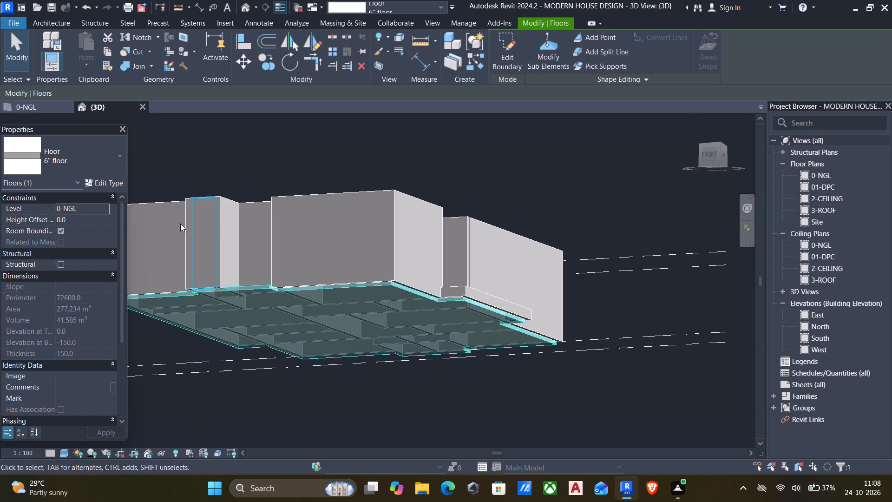
left_click(108, 211)
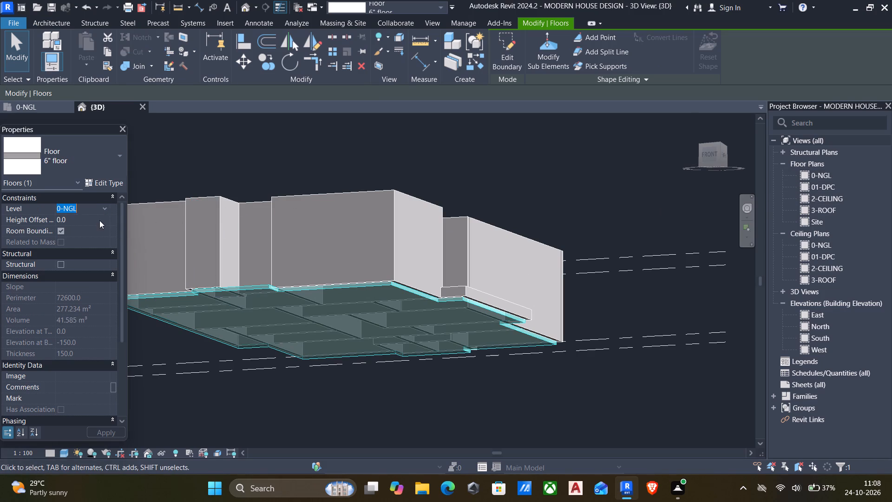
left_click(95, 228)
key("Escape")
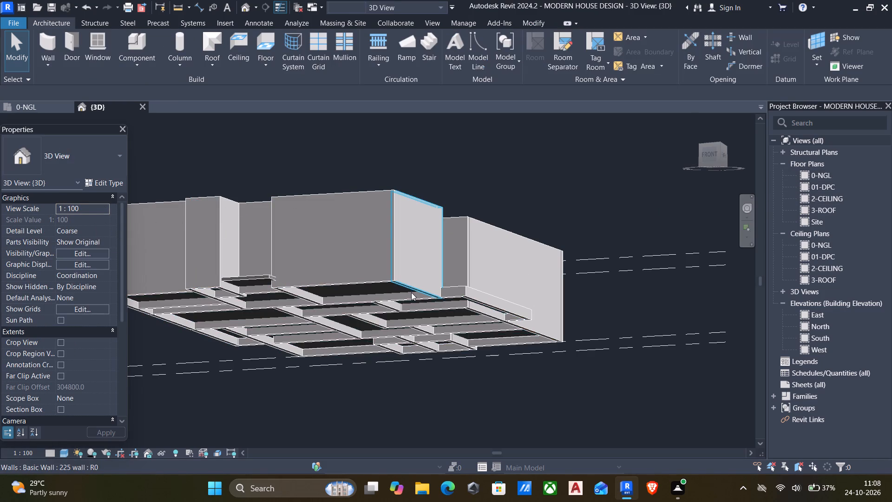
Examine the floor slab in 3D from below and above, around the south entrance and the low wall along the east projection.
scroll(411, 293, "up", 3)
scroll(411, 295, "down", 6)
middle_click_drag(419, 309, 355, 398, "shift")
scroll(420, 309, "up", 5)
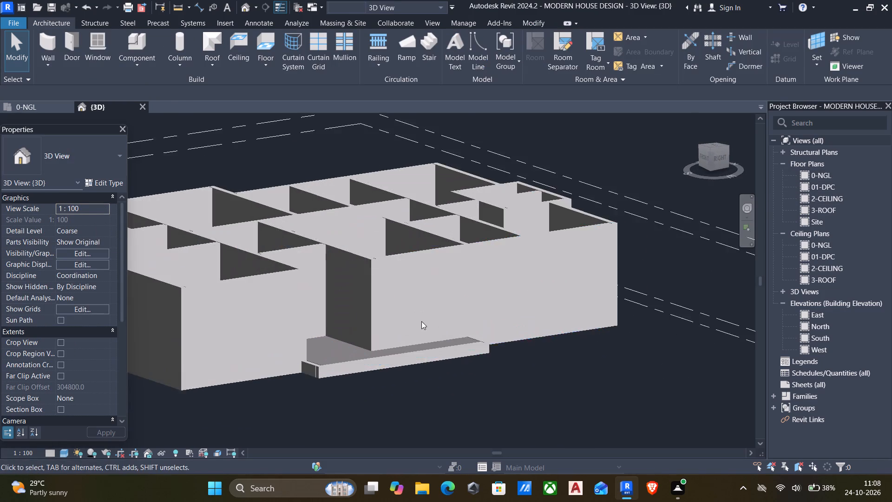
scroll(364, 357, "up", 8)
middle_click_drag(351, 370, 375, 283)
scroll(375, 282, "down", 5)
middle_click_drag(365, 312, 365, 313, "shift")
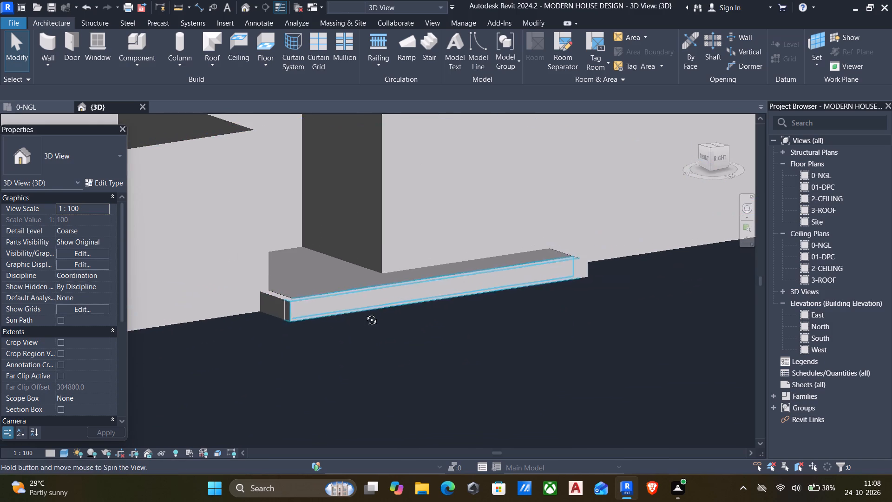
middle_click_drag(365, 313, 470, 181, "shift")
middle_click_drag(476, 193, 446, 252)
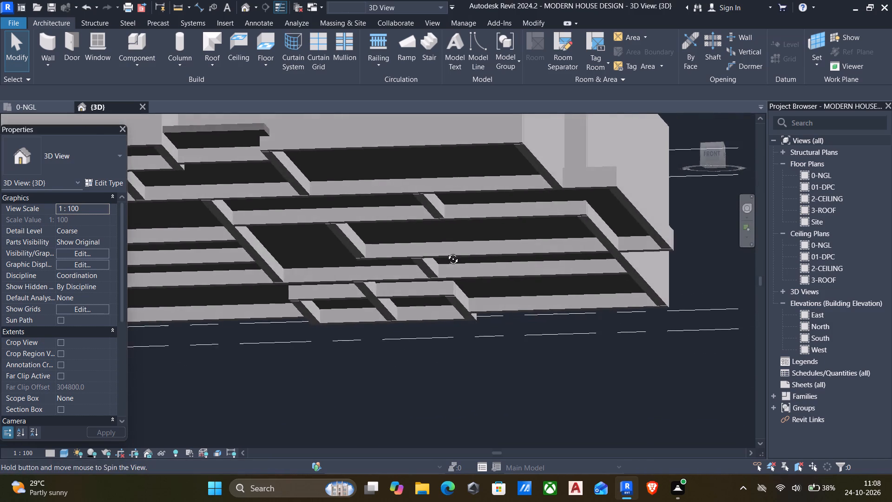
middle_click_drag(446, 252, 393, 298)
middle_click_drag(309, 256, 306, 294, "shift")
middle_click_drag(315, 294, 327, 273)
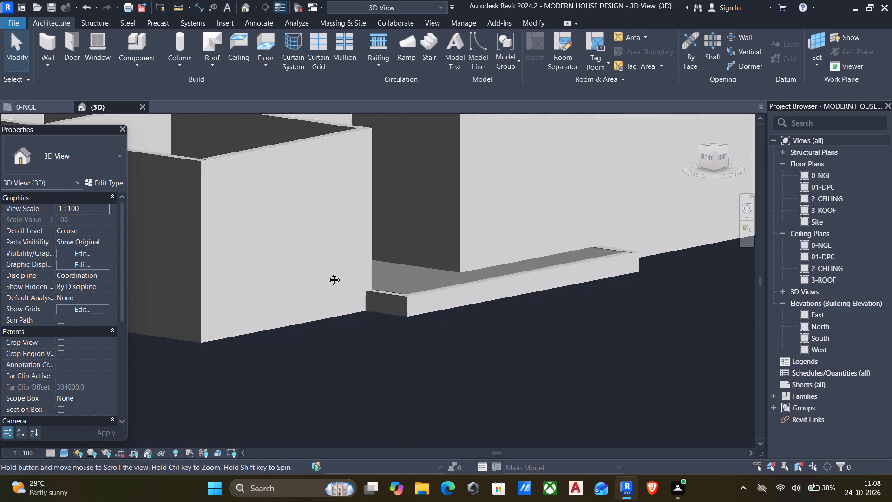
middle_click_drag(327, 273, 363, 218)
scroll(491, 264, "down", 5)
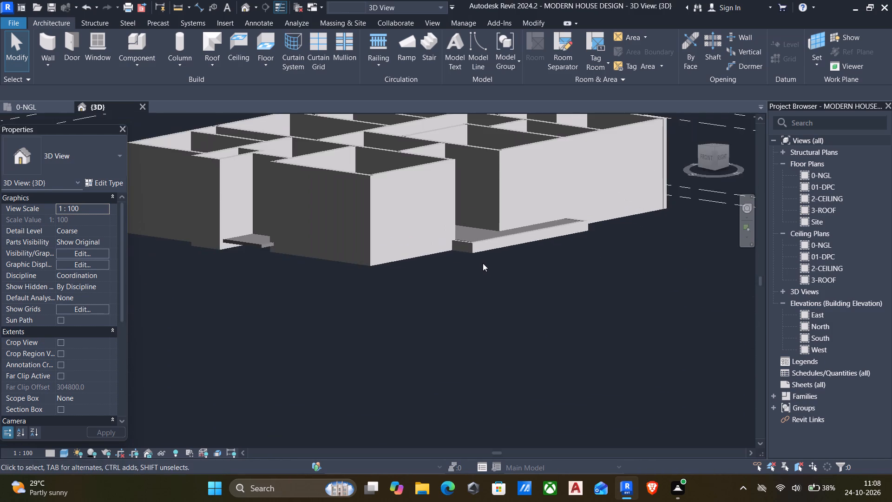
middle_click_drag(472, 260, 530, 265, "shift")
scroll(337, 252, "up", 5)
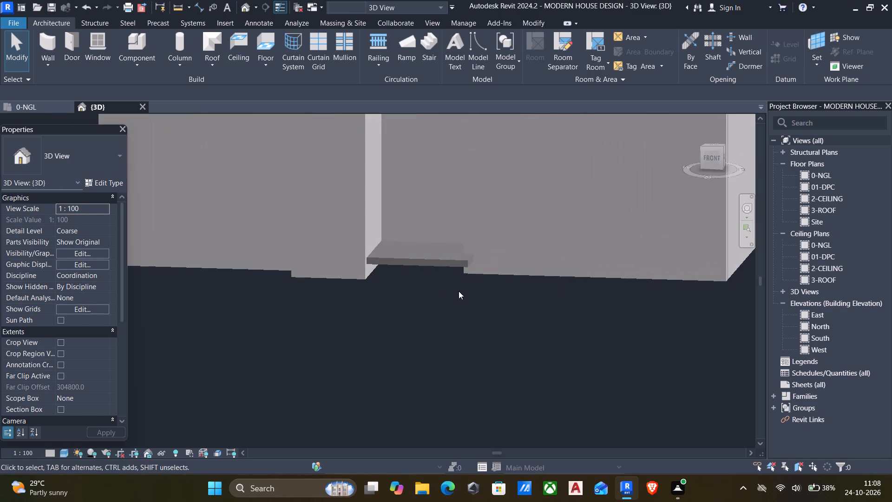
scroll(461, 291, "up", 6)
scroll(461, 291, "down", 7)
scroll(465, 277, "down", 1, "shift")
middle_click_drag(462, 277, 446, 370, "shift")
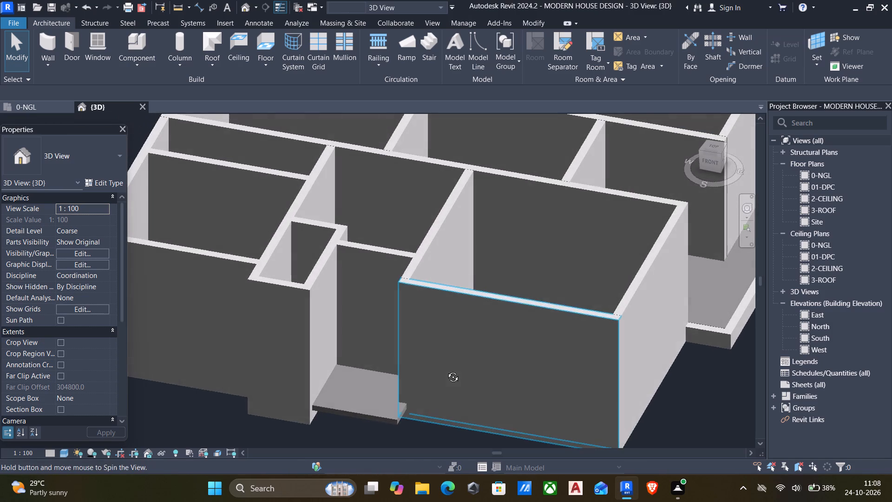
middle_click_drag(446, 370, 446, 372, "shift")
scroll(442, 373, "down", 1)
middle_click_drag(442, 374, 421, 331)
middle_click_drag(339, 319, 335, 371, "shift")
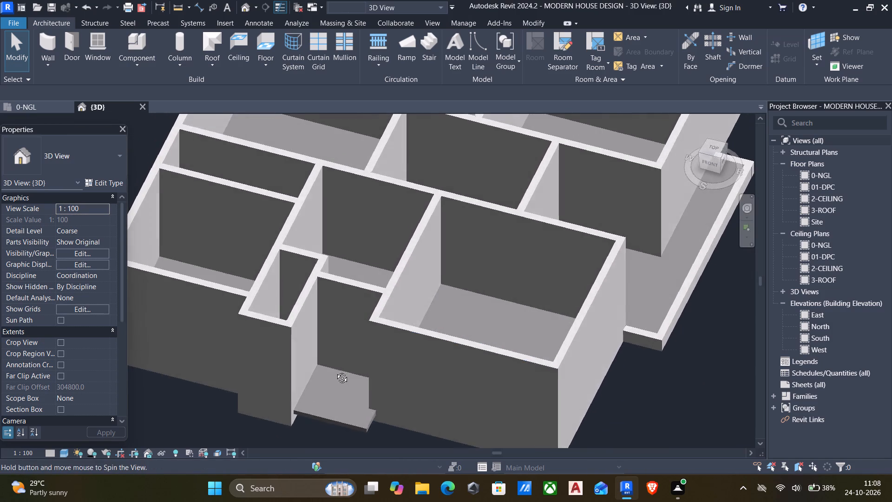
middle_click_drag(335, 371, 265, 351, "shift")
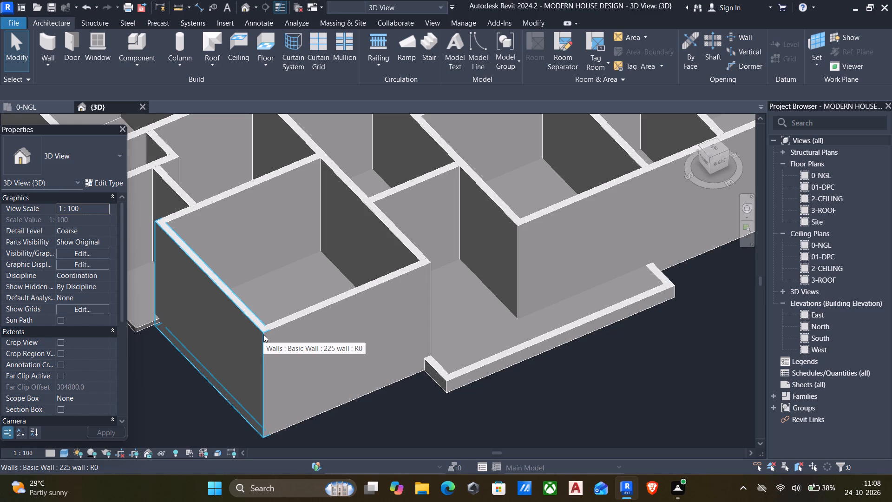
middle_click_drag(312, 348, 332, 295)
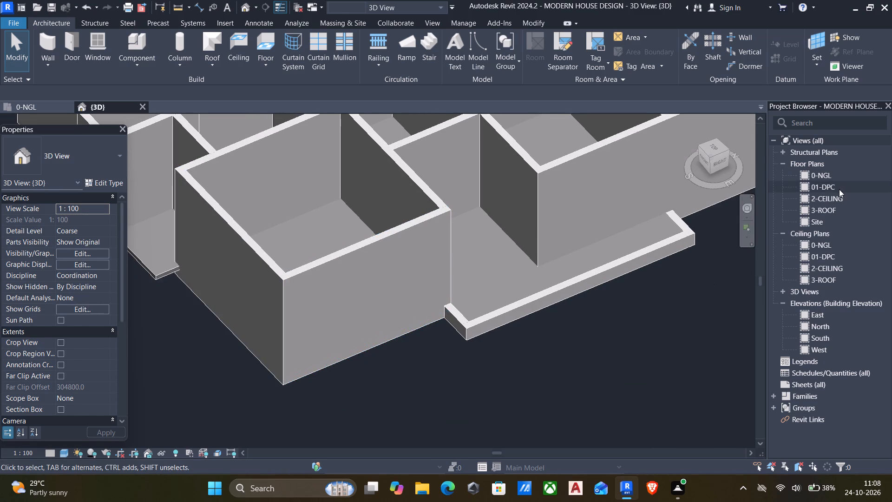
Open the 01-DPC floor plan with the whole house in view.
double_click(839, 189)
scroll(528, 250, "down", 4)
scroll(447, 300, "up", 6)
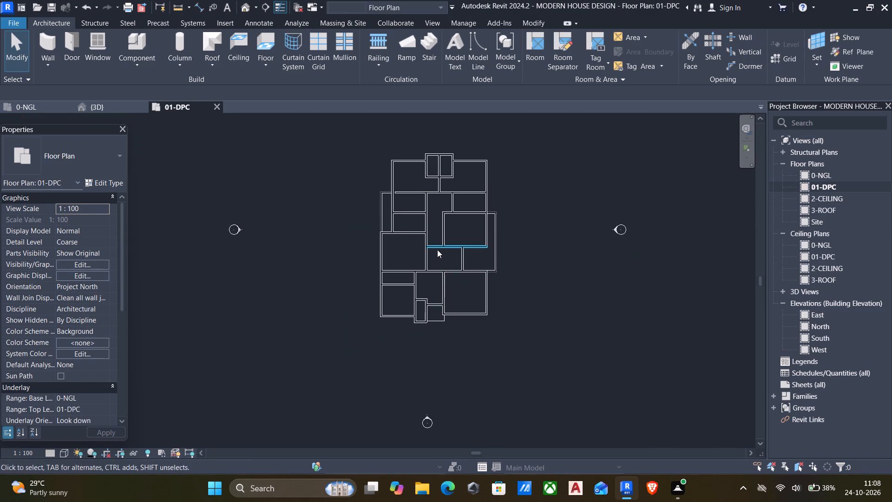
scroll(412, 185, "down", 1)
middle_click_drag(401, 184, 389, 242)
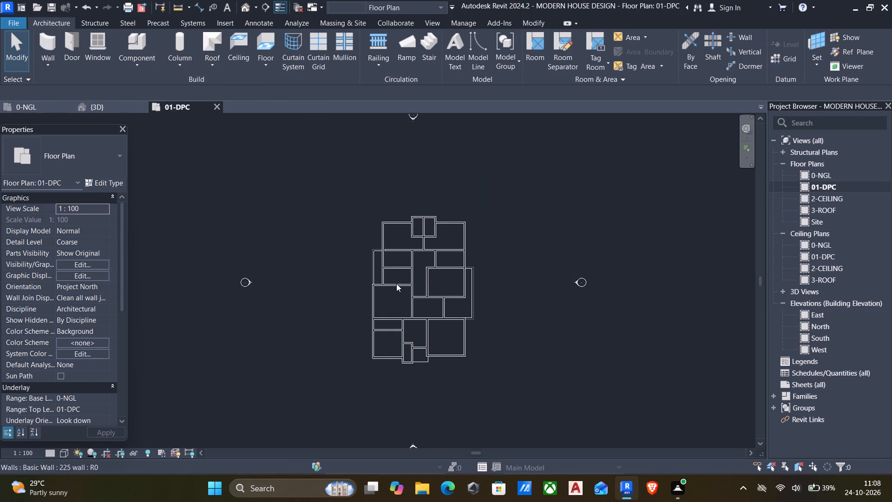
Check the 0-NGL floor plan and return to the 01-DPC floor plan.
middle_click_drag(401, 297, 372, 281)
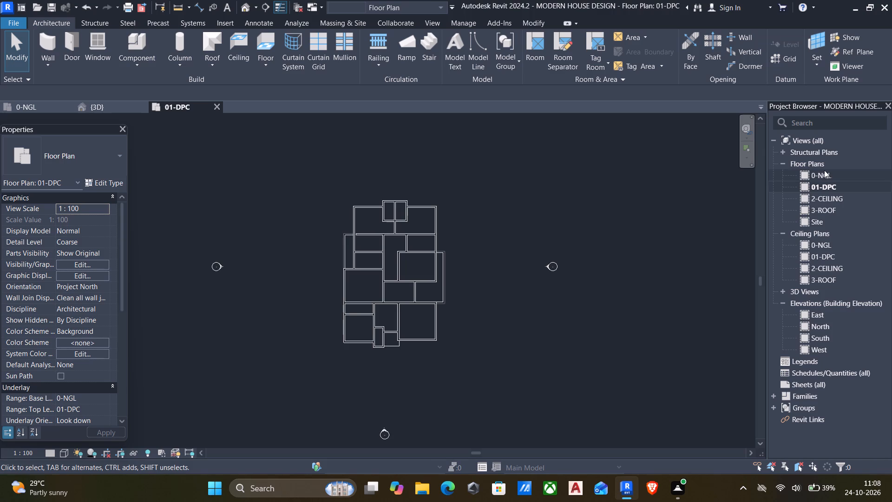
double_click(805, 174)
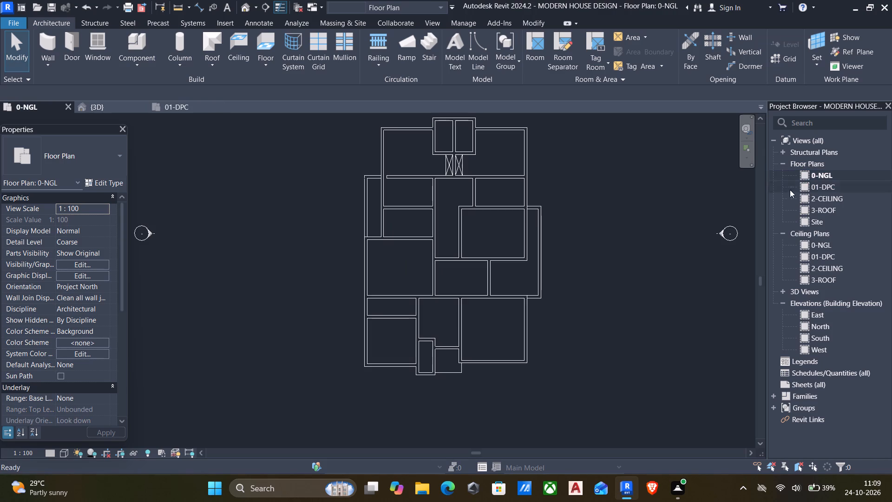
middle_click(405, 310)
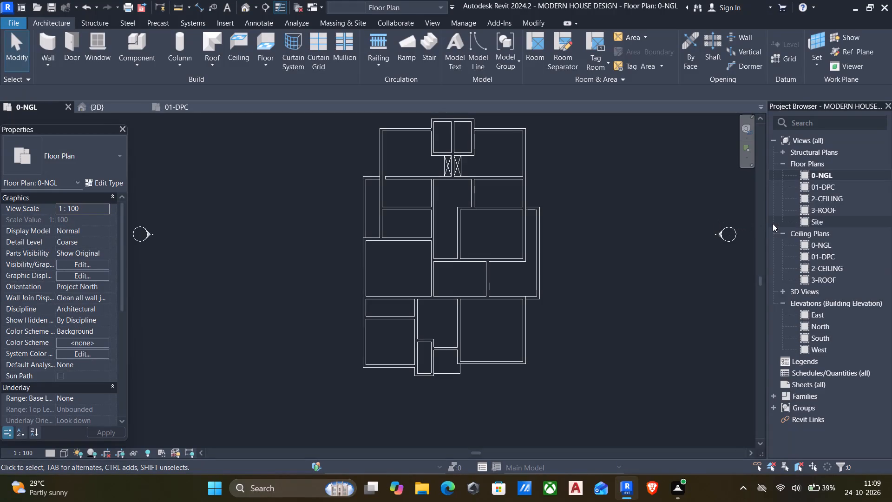
double_click(819, 185)
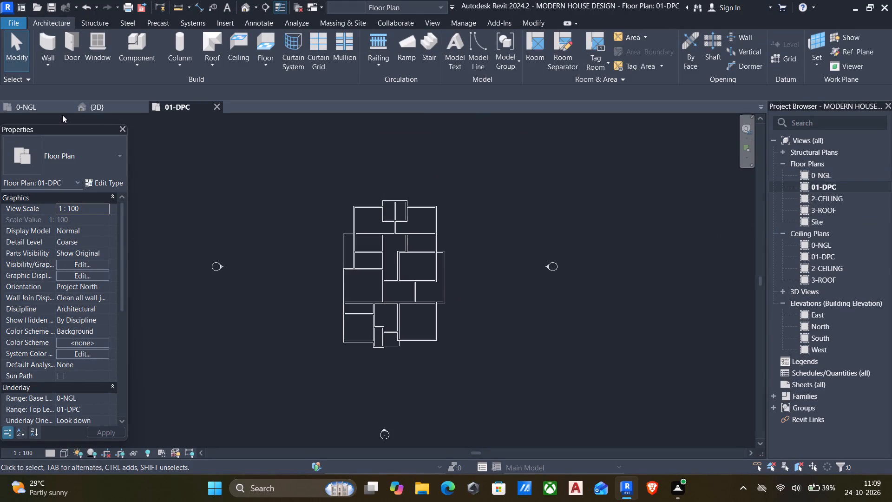
Start door placement on 01-DPC and review the available M_Single-Flush door types.
key("d")
key("r")
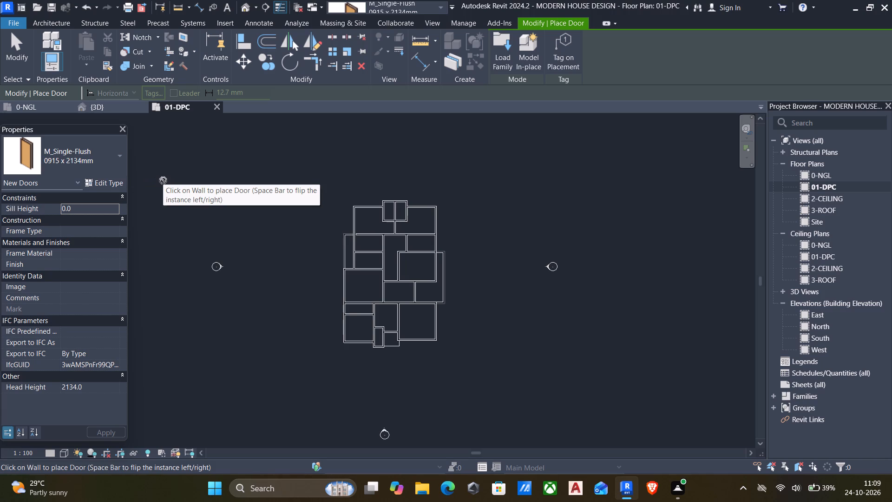
left_click(119, 156)
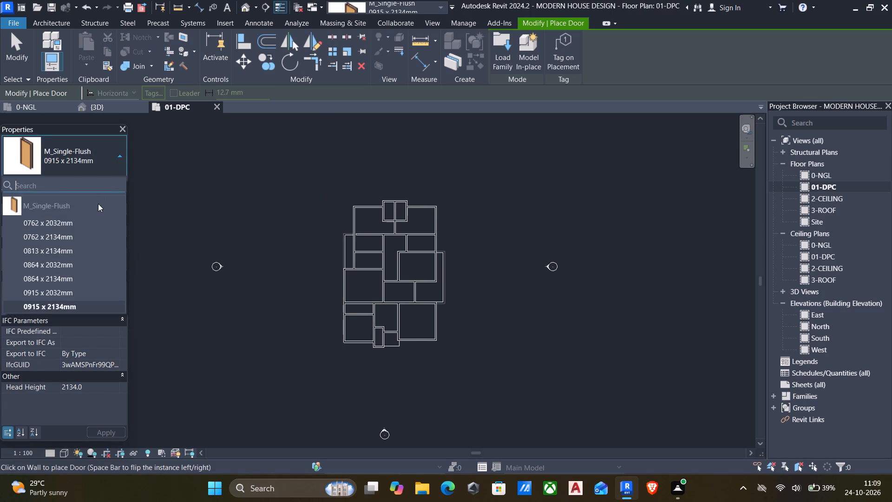
scroll(53, 262, "down", 6)
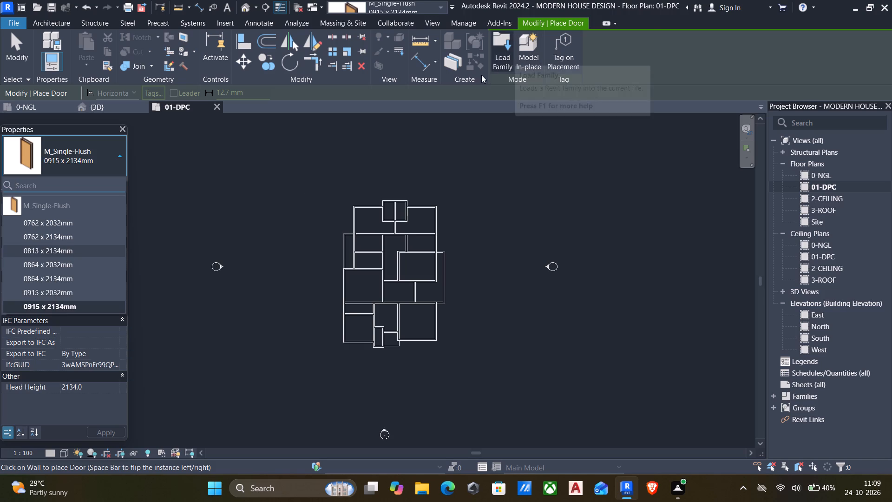
Look for a loadable door family in the REVIT -PLANS folder on the C: drive and back out again.
left_click(493, 55)
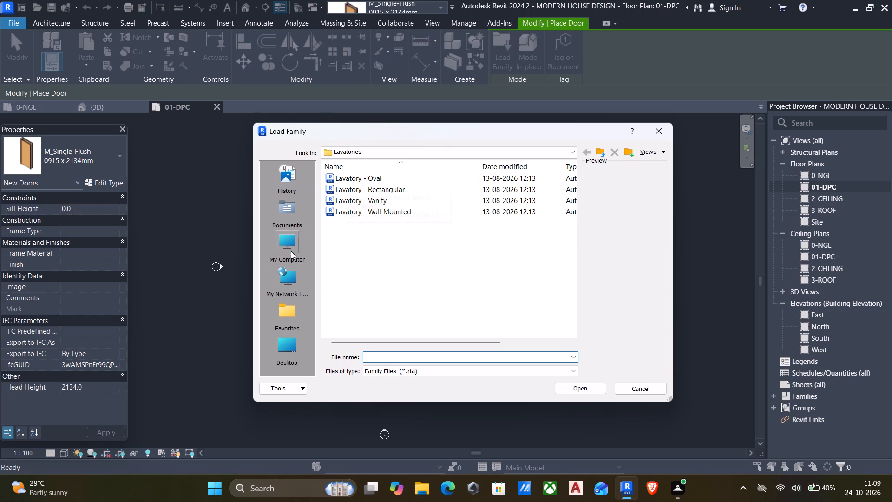
scroll(286, 303, "down", 4)
left_click(282, 342)
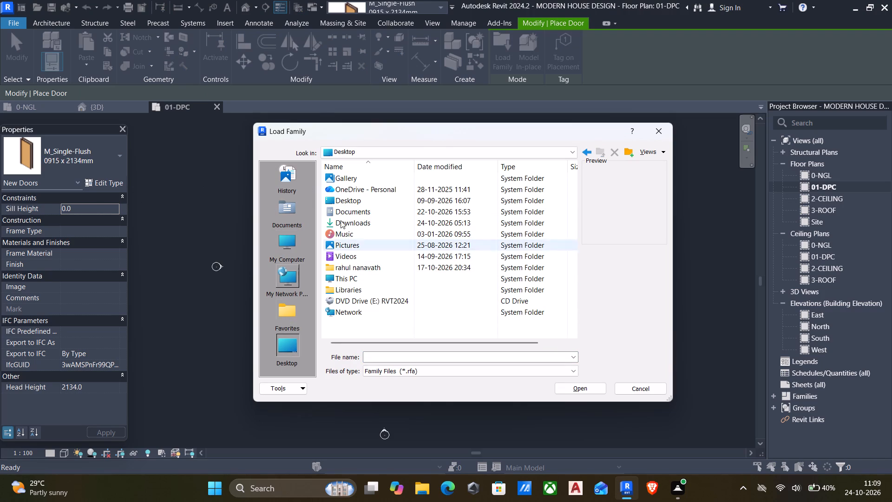
left_click(363, 148)
left_click(356, 169)
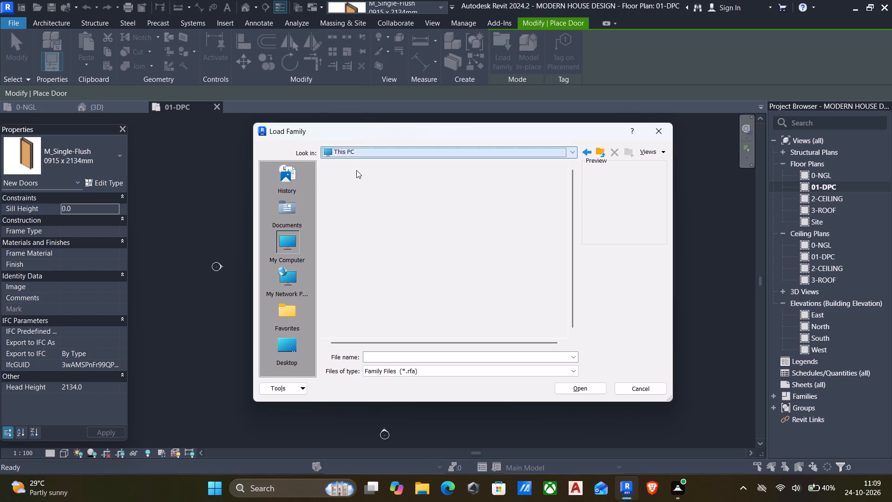
triple_click(338, 191)
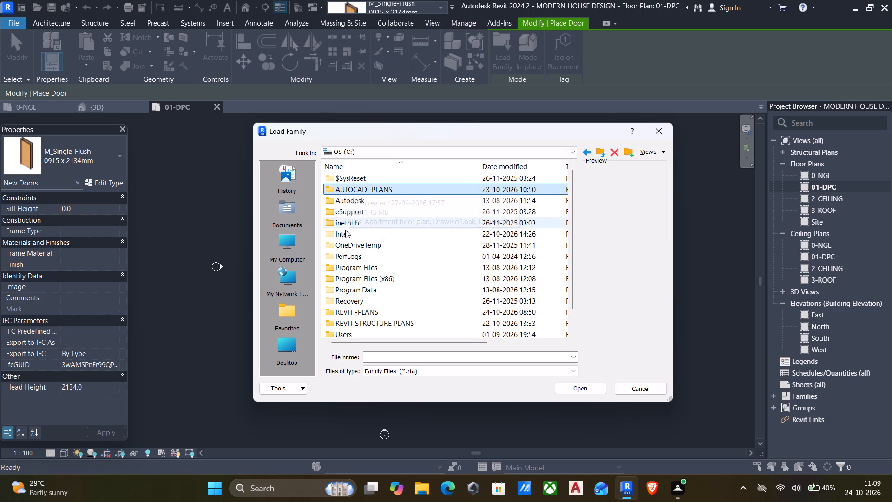
scroll(356, 281, "down", 2)
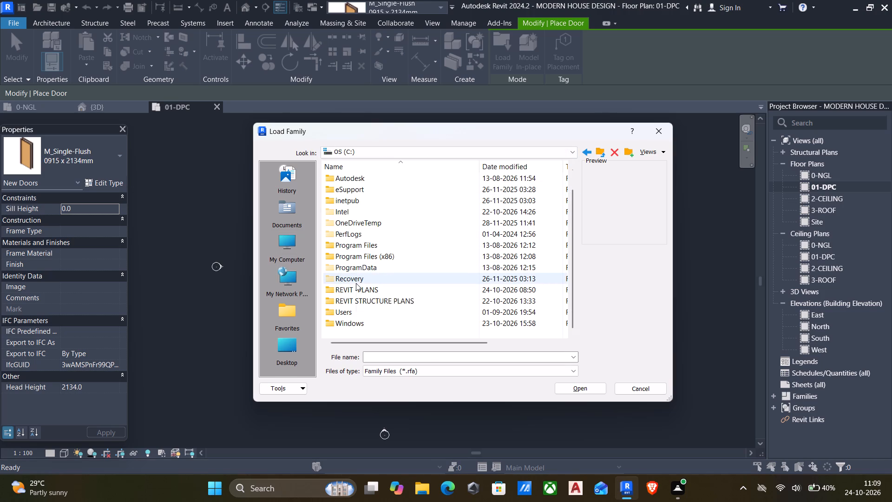
double_click(330, 293)
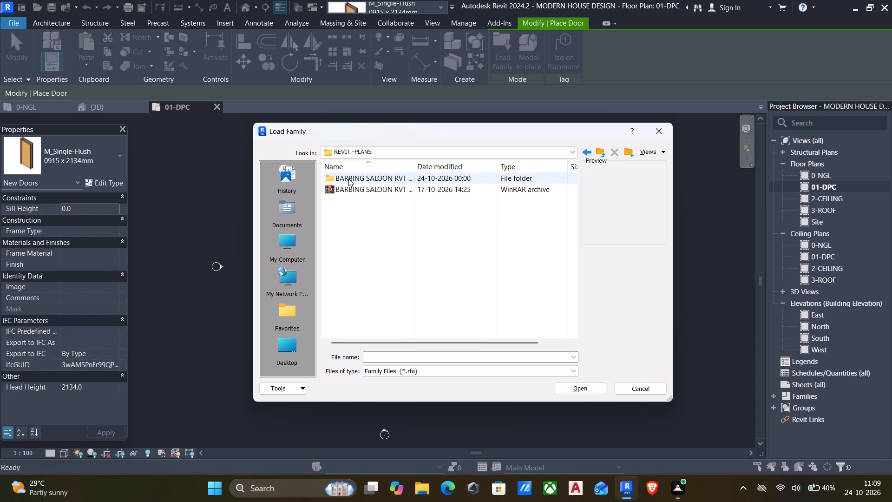
double_click(348, 178)
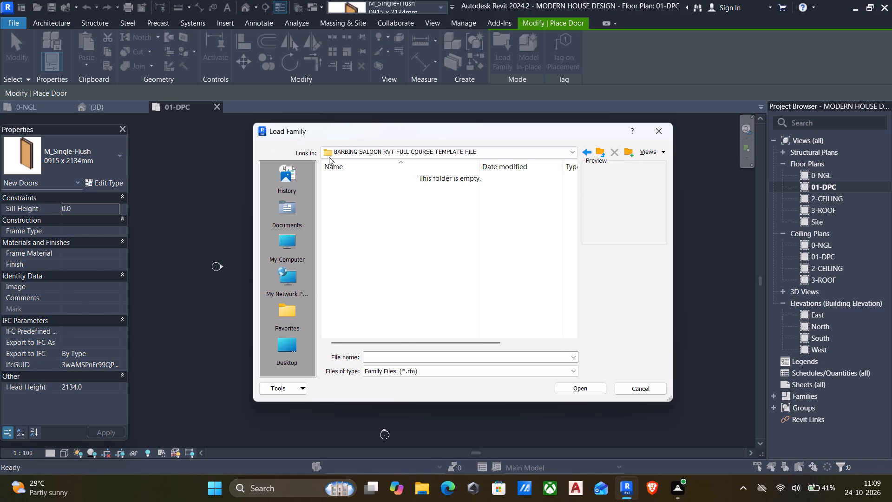
left_click(590, 153)
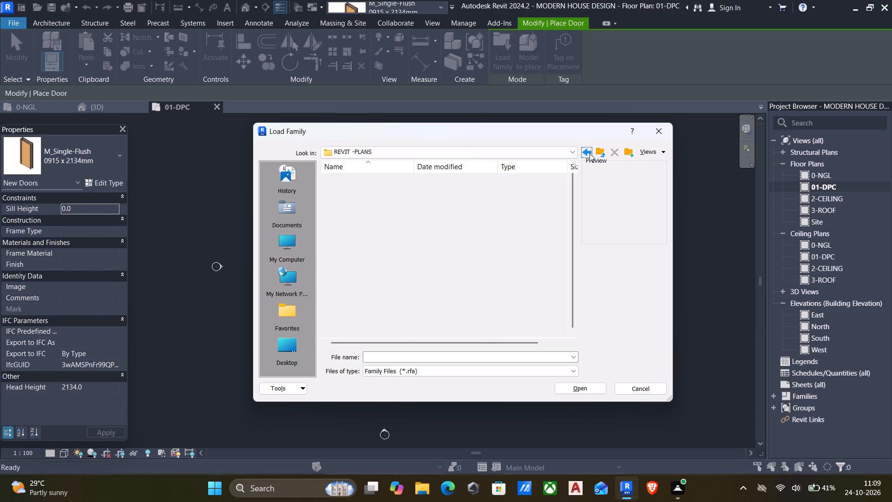
left_click(590, 153)
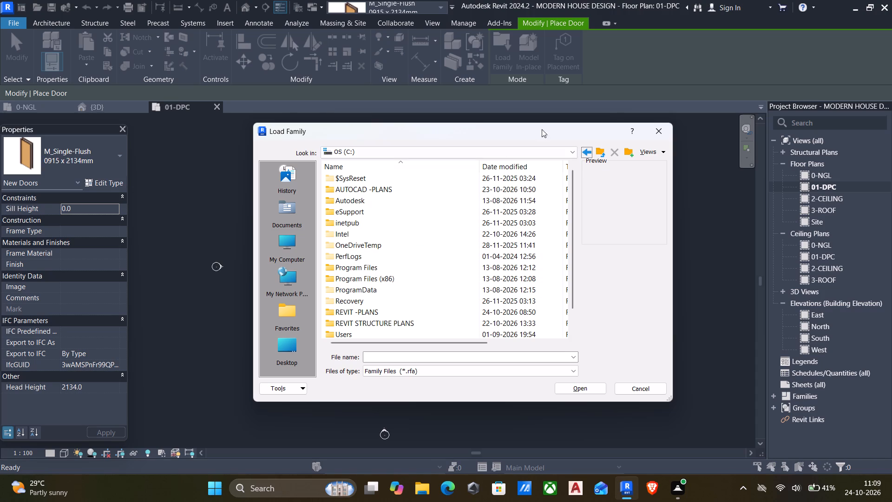
left_click(586, 151)
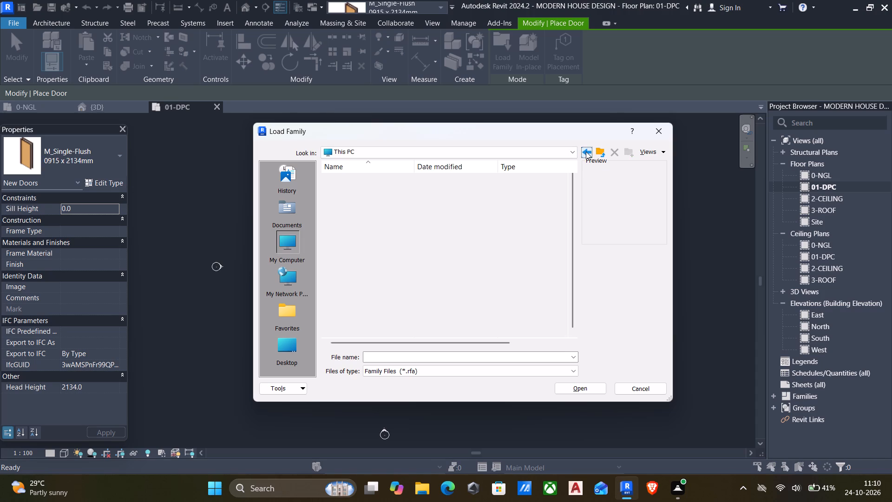
left_click(584, 152)
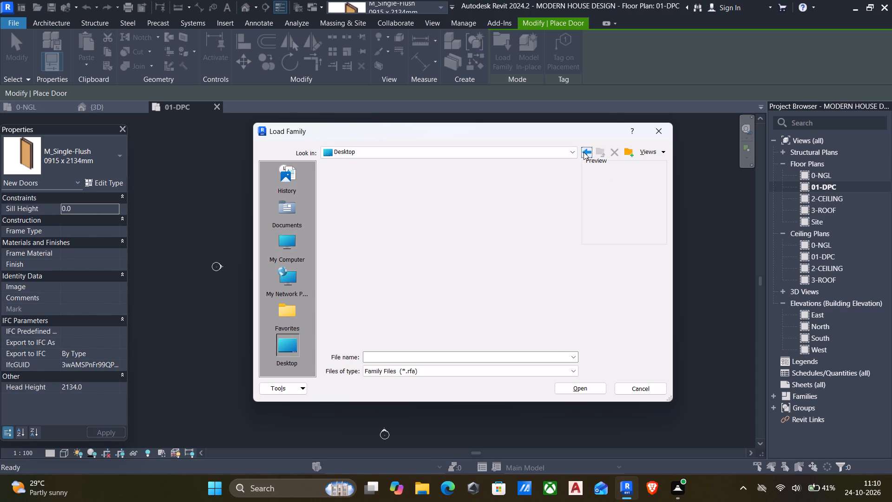
Browse to the Components folder within Downloads for loading a family.
left_click(336, 222)
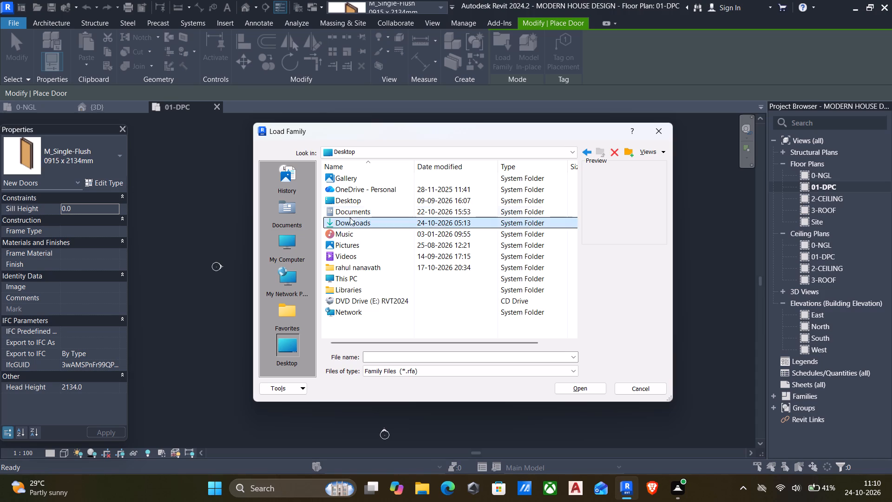
double_click(355, 218)
double_click(352, 185)
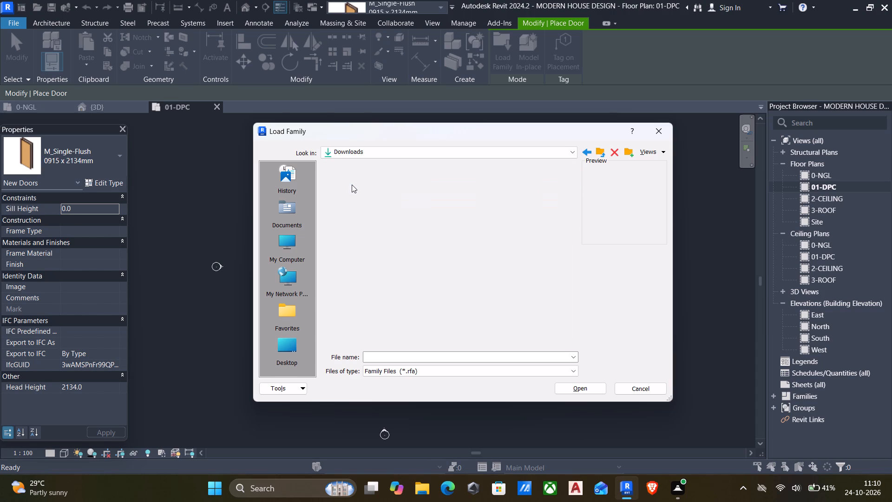
double_click(332, 216)
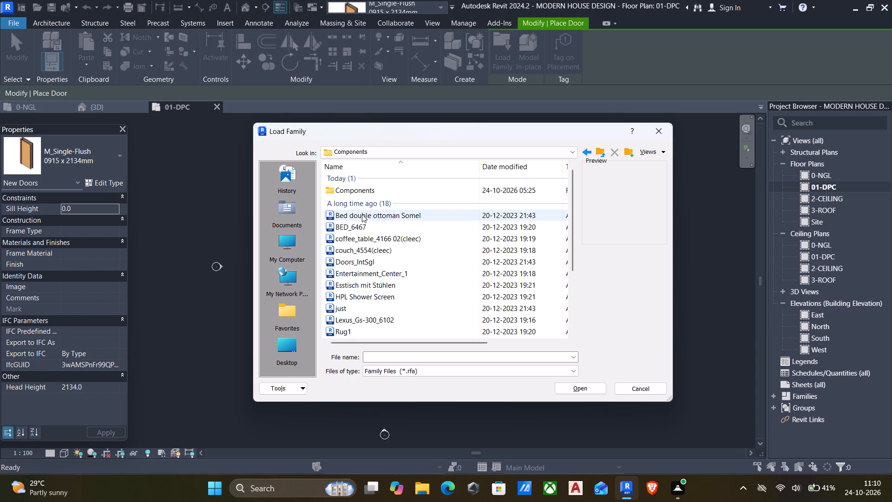
Preview the Yu_Window, vanity basin, sliding glass and single flush door families in the Components folder.
scroll(355, 272, "down", 6)
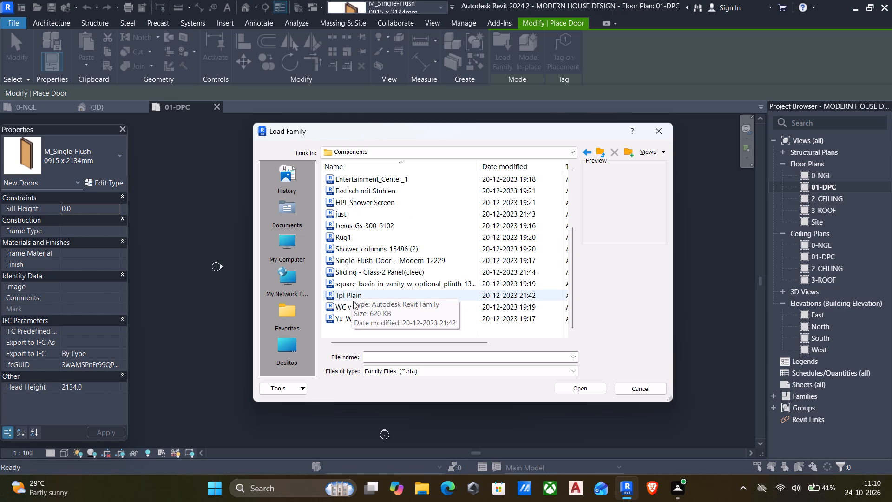
left_click(354, 317)
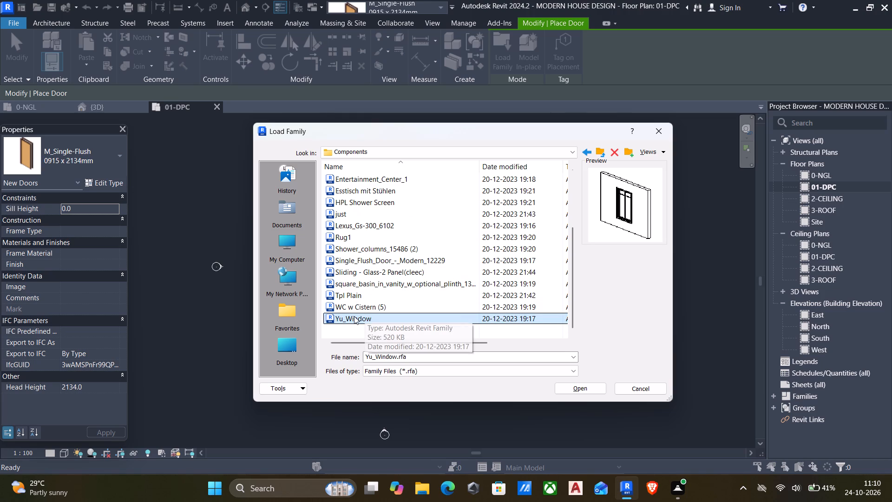
key("Up")
key("Up")
key("Up")
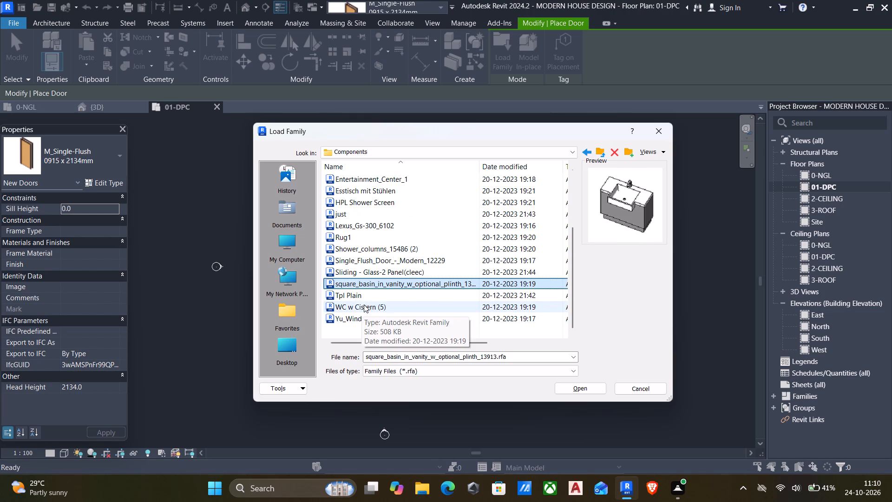
key("Up")
key("Up")
key("Down")
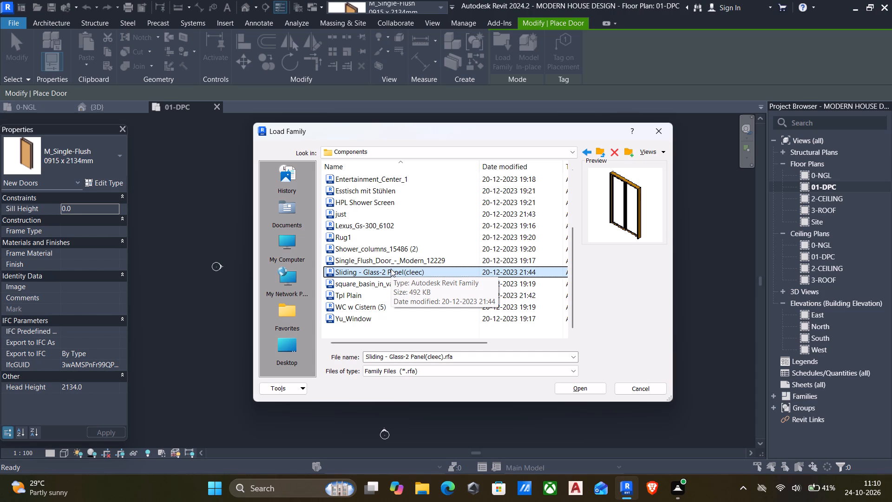
key("Up")
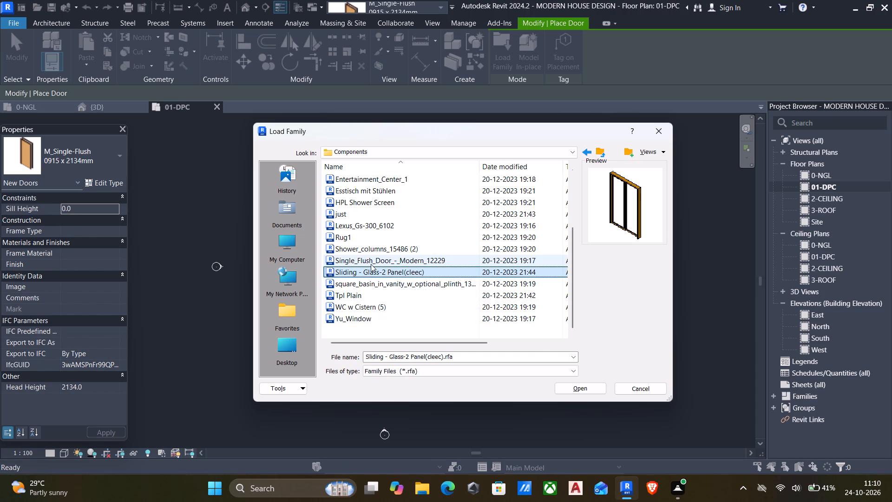
Load the Doors_IntSgl family from the Components folder into the project.
key("Up")
key("Up")
key("Up")
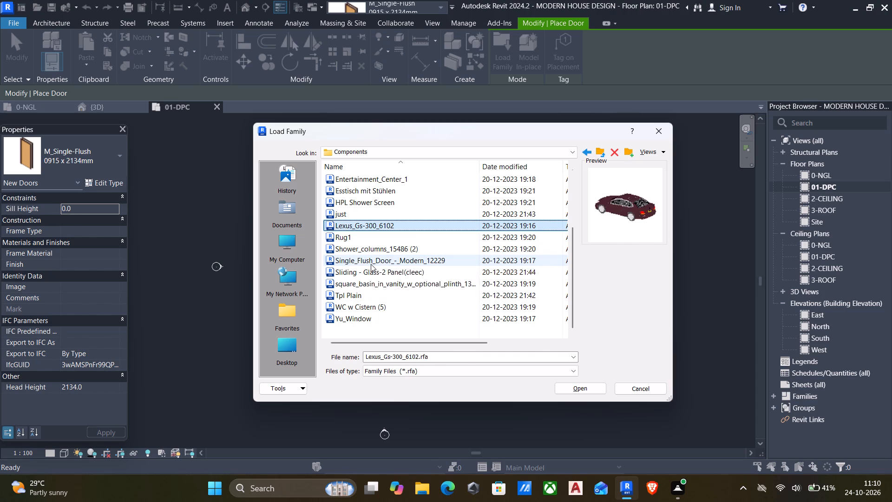
key("Up")
key("Up")
key("Up")
key("Up")
key("Up")
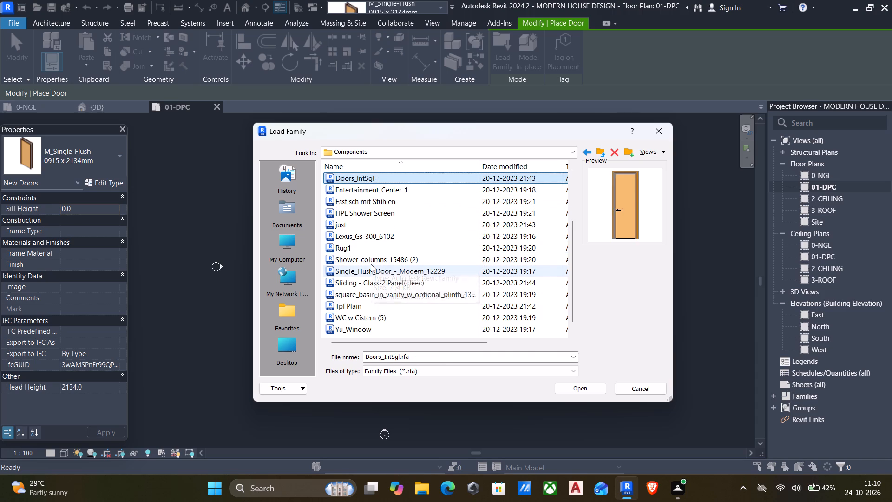
key("Up")
key("Down")
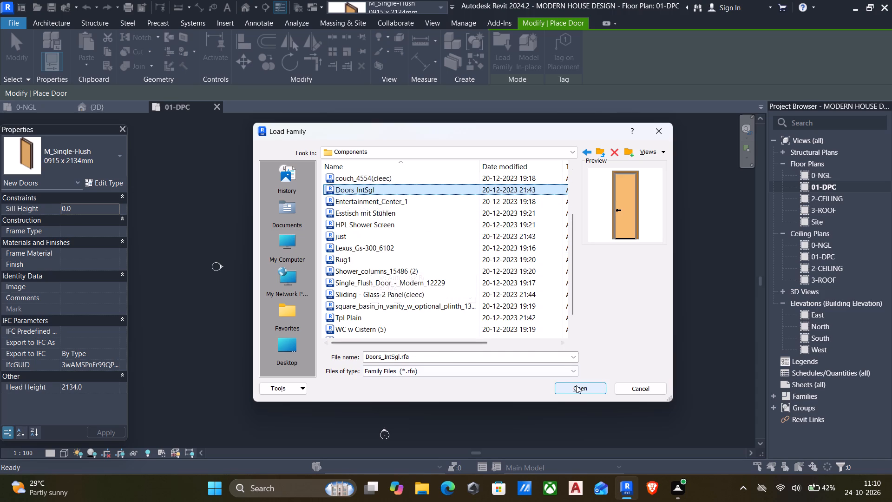
left_click(577, 385)
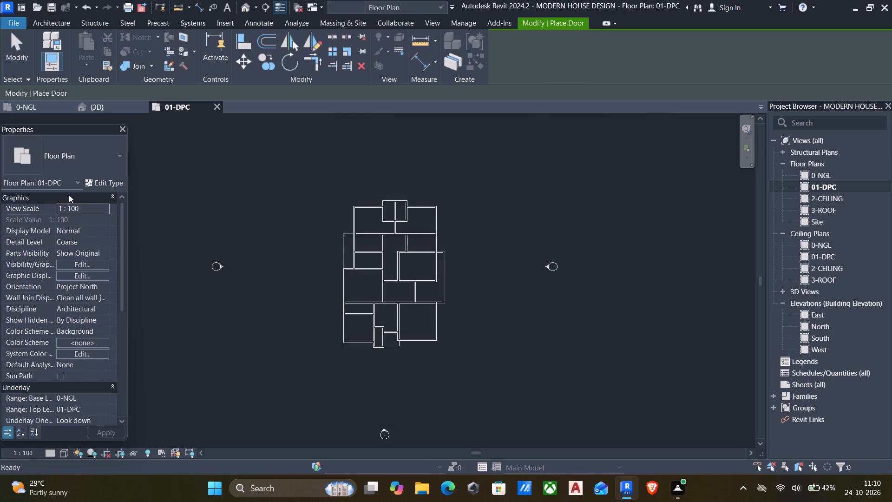
Start the Door command with the Doors_IntSgl 810x2110mm type and open its type properties.
type("dr")
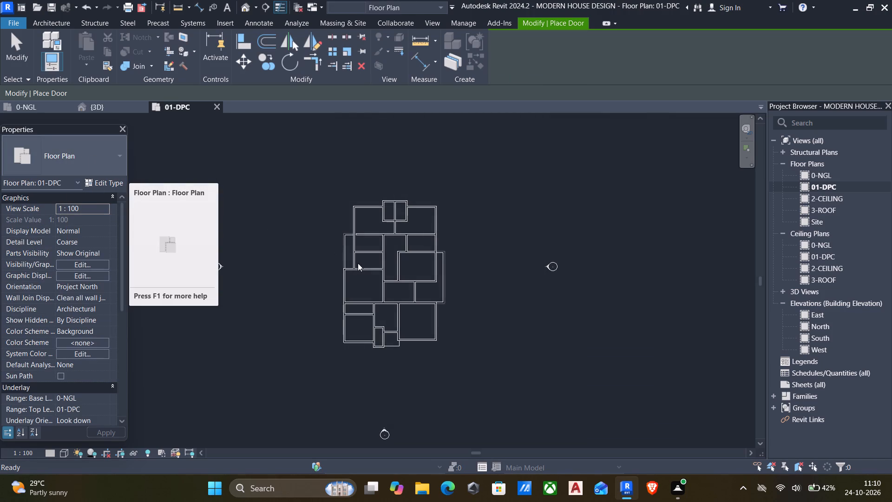
left_click(479, 316)
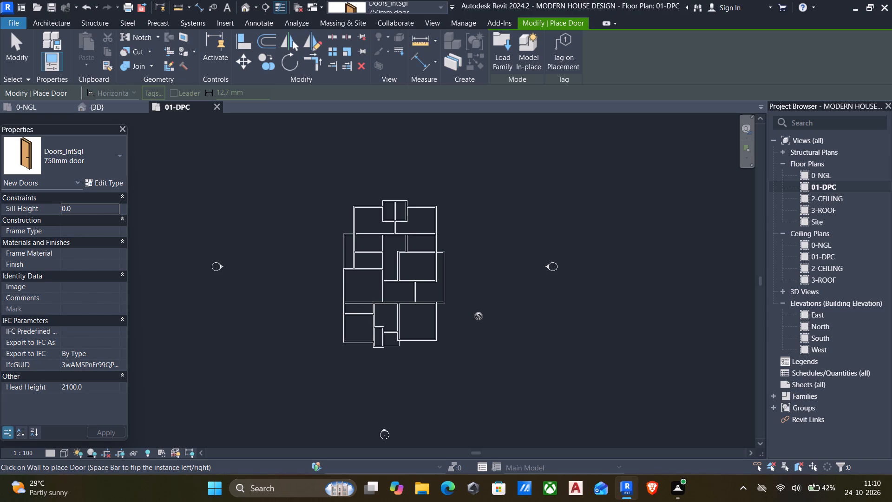
type("dr")
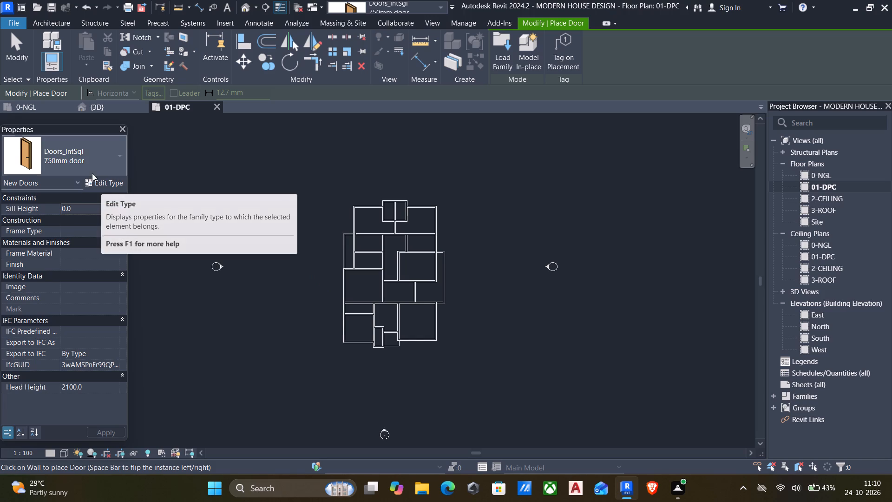
left_click(86, 158)
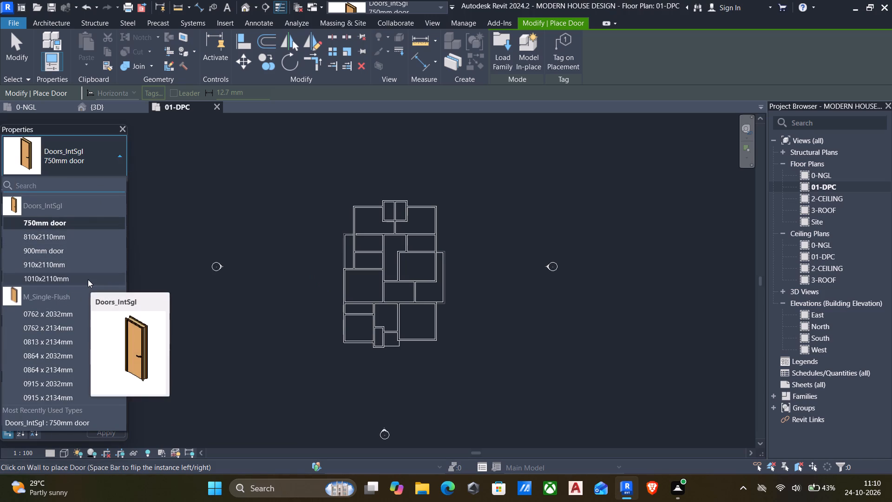
scroll(74, 316, "down", 4)
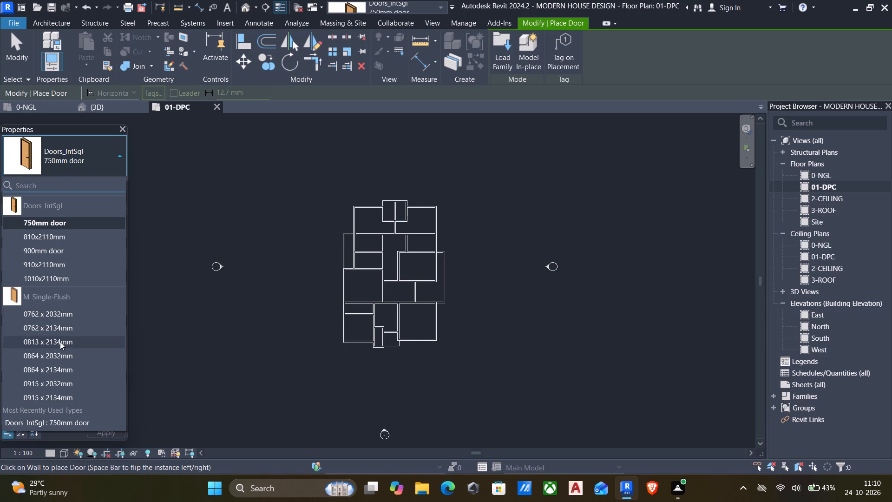
scroll(60, 343, "up", 6)
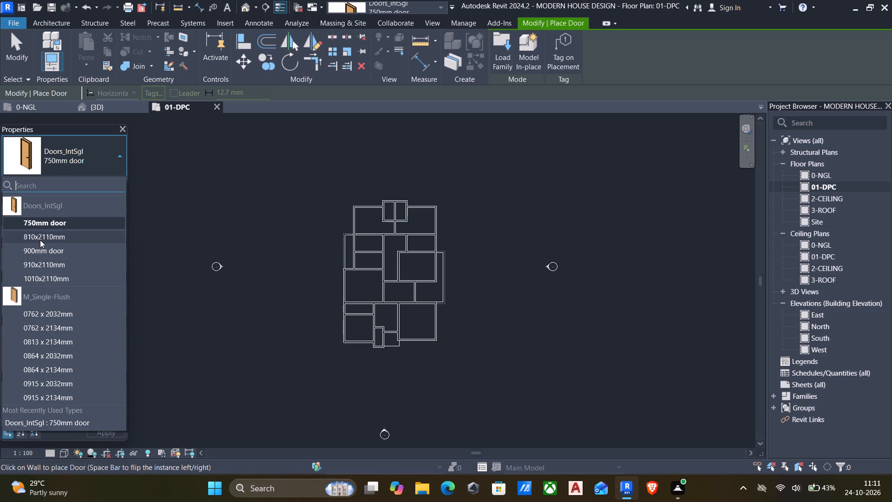
left_click(41, 233)
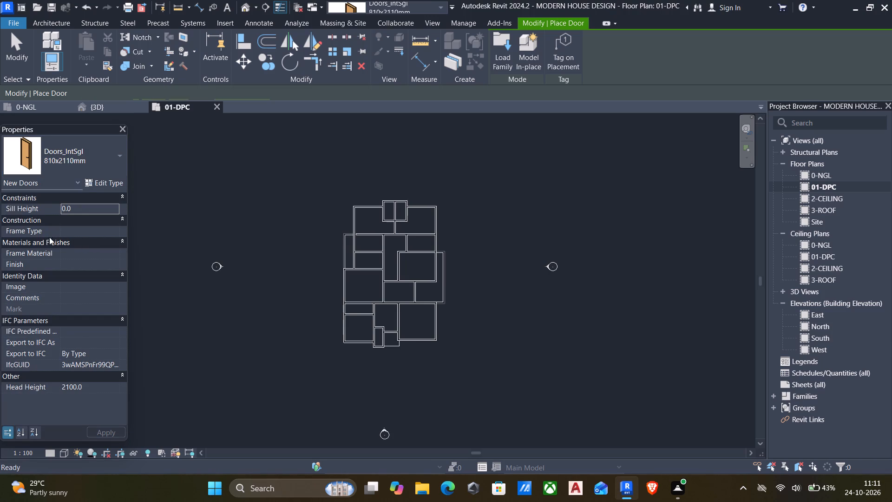
left_click(118, 186)
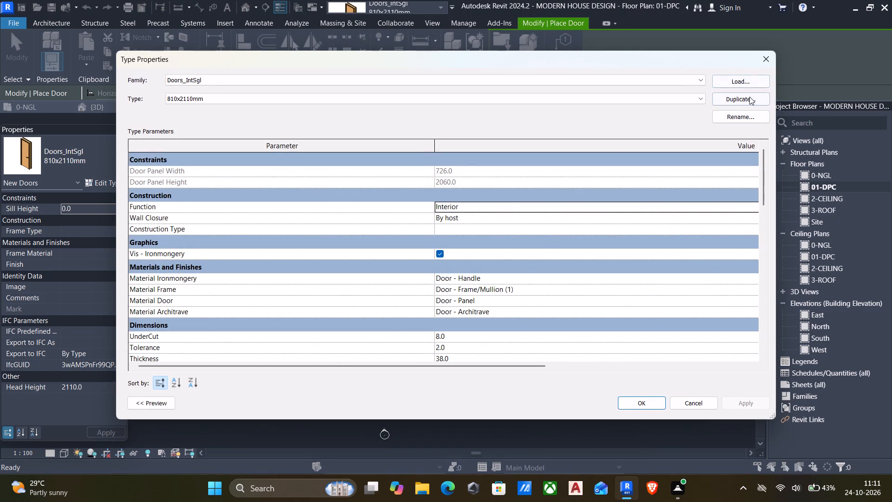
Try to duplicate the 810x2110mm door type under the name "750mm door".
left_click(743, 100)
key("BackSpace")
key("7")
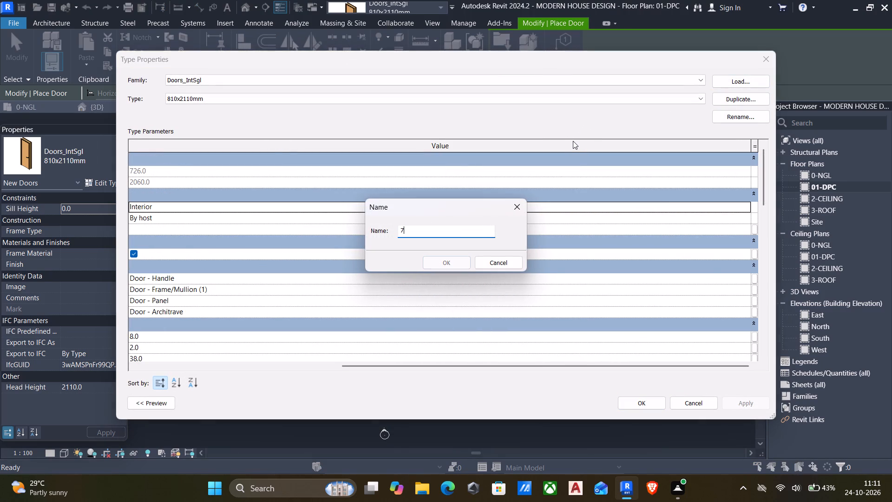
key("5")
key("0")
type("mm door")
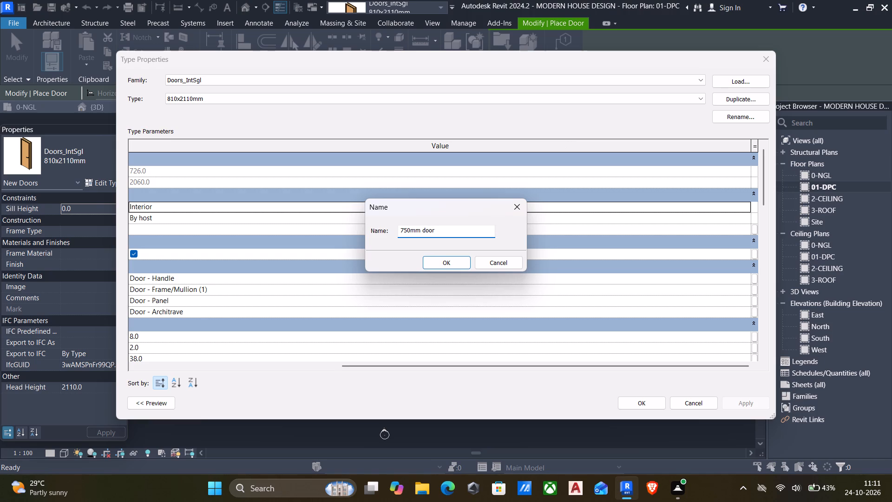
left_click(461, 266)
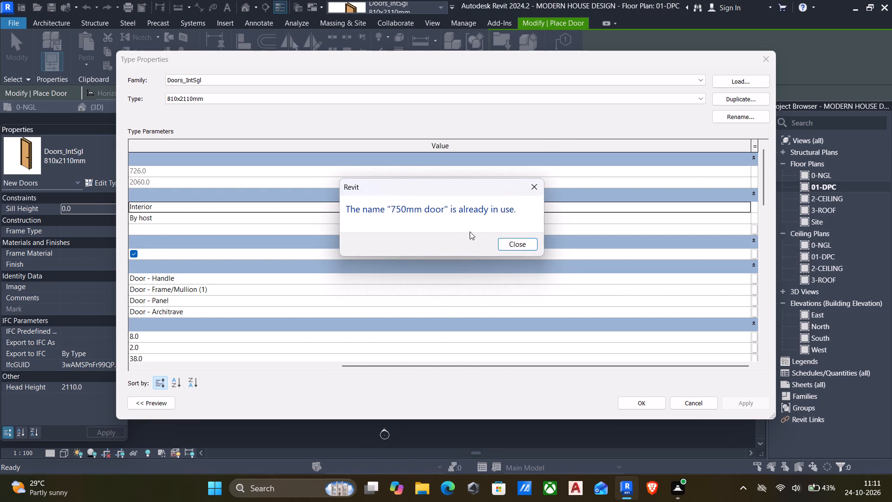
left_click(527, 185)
Duplicate the Doors_IntSgl 810x2110mm type as a new type named "750mm doorss".
scroll(434, 200, "down", 6)
scroll(436, 213, "up", 6)
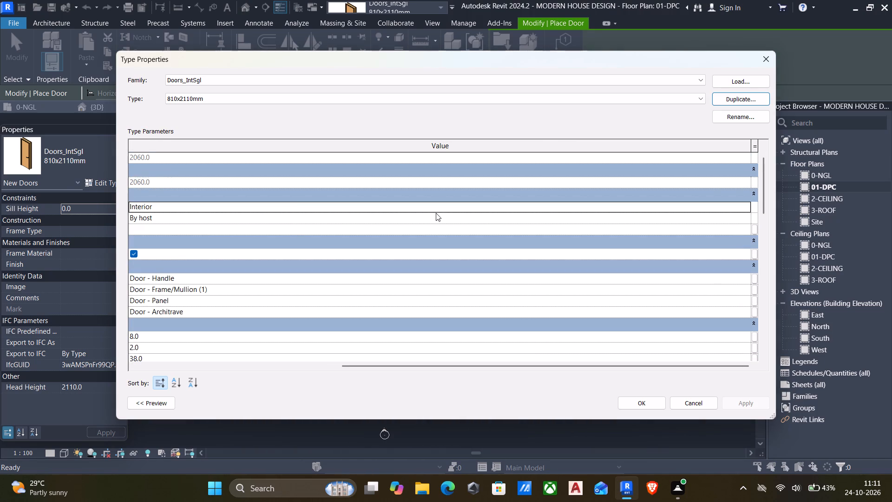
scroll(267, 259, "down", 6)
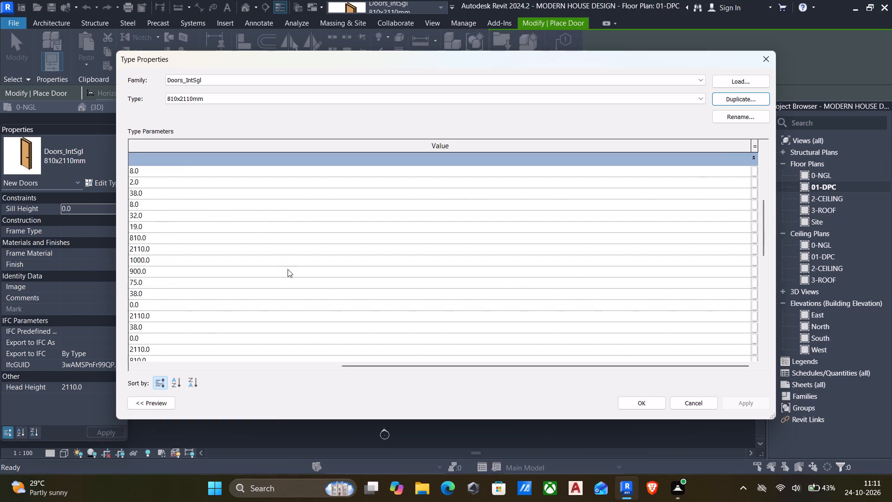
left_click_drag(365, 365, 180, 359)
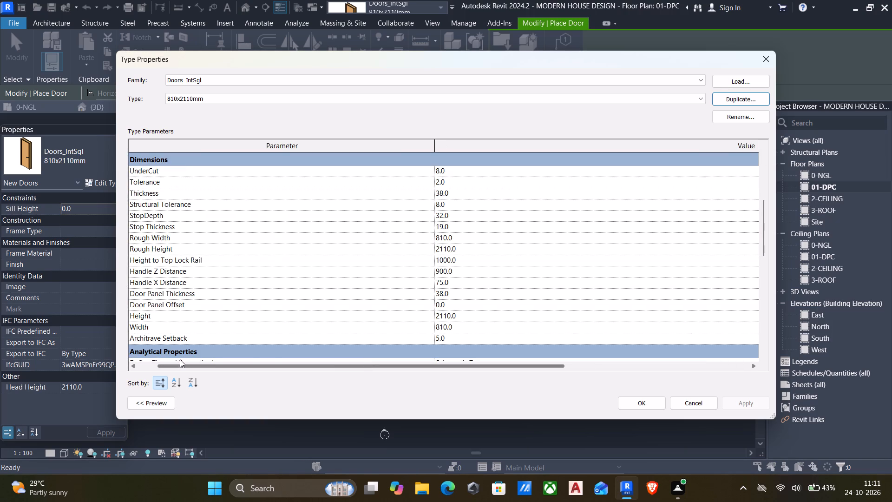
left_click_drag(180, 359, 166, 362)
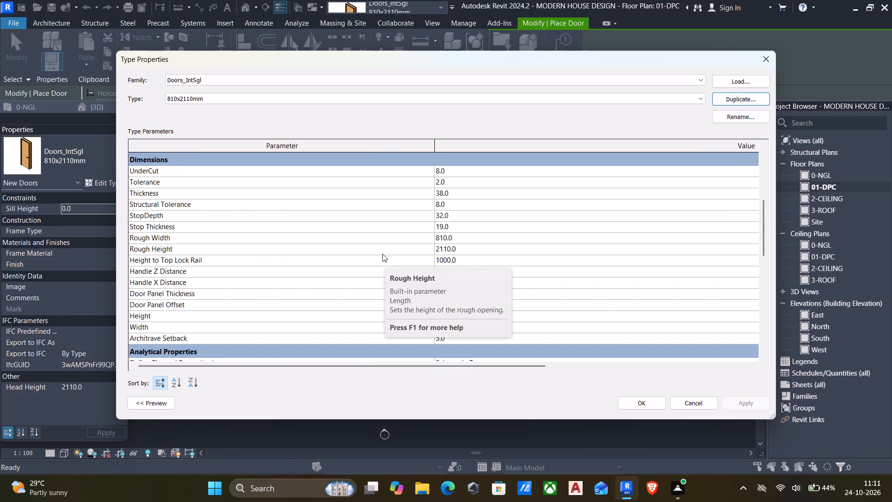
left_click(742, 94)
key("BackSpace")
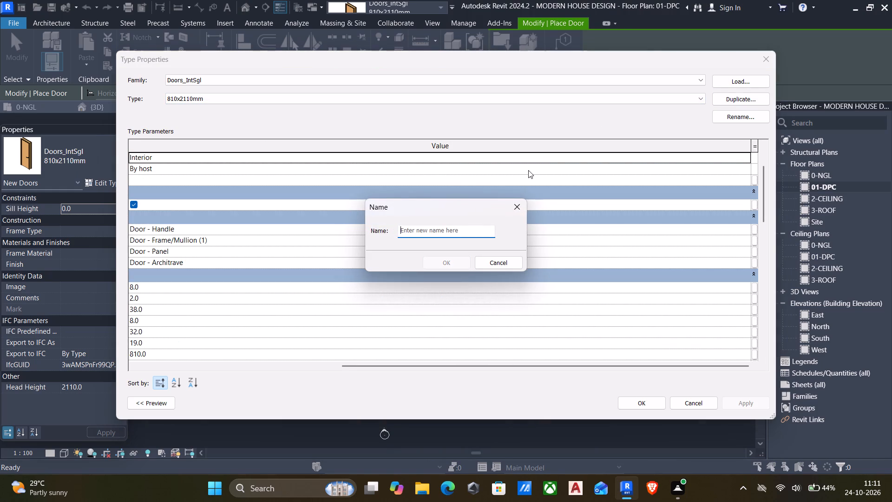
type("750")
type("mm doorss")
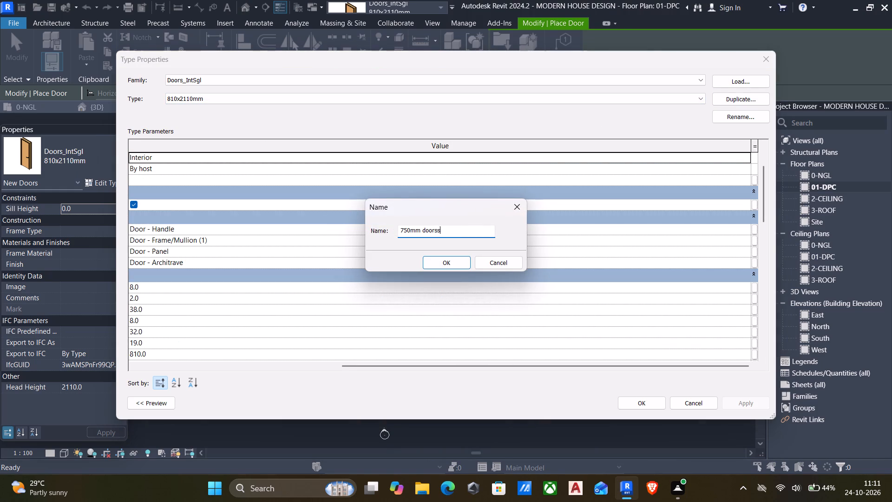
left_click(453, 261)
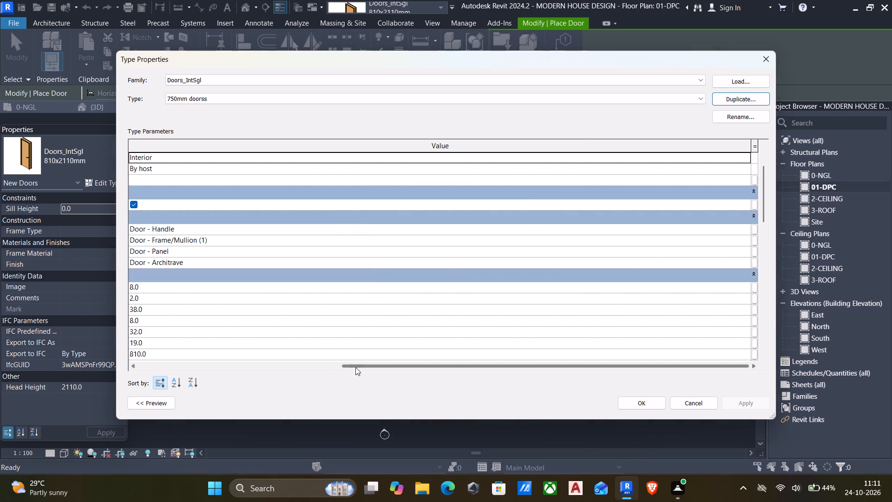
Set the Height dimension of the 750mm doorss type to 2100.
left_click_drag(349, 362, 293, 374)
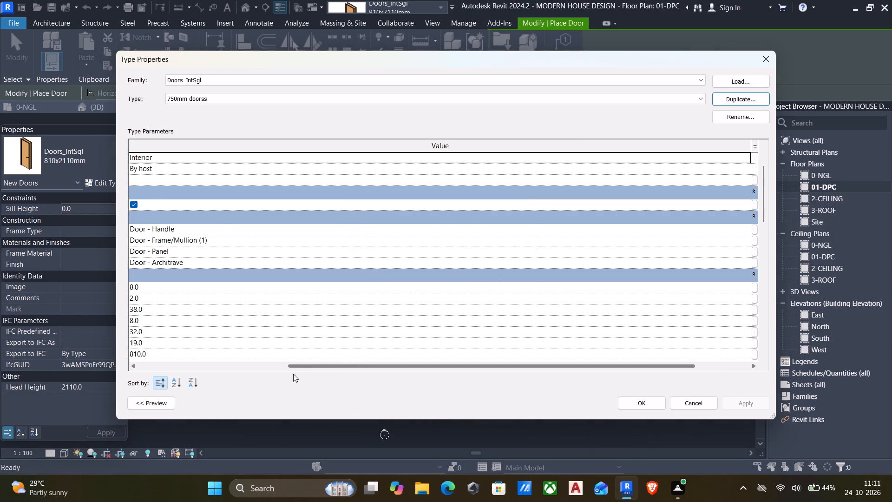
left_click_drag(293, 374, 138, 388)
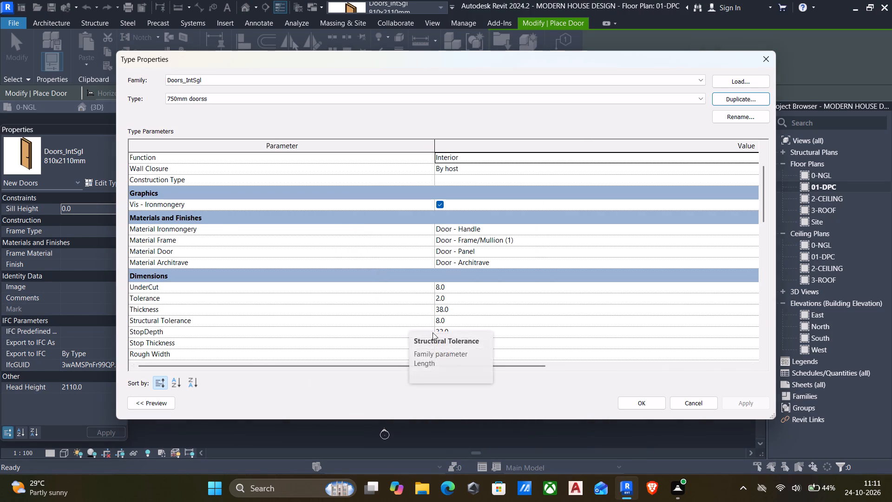
scroll(472, 322, "down", 3)
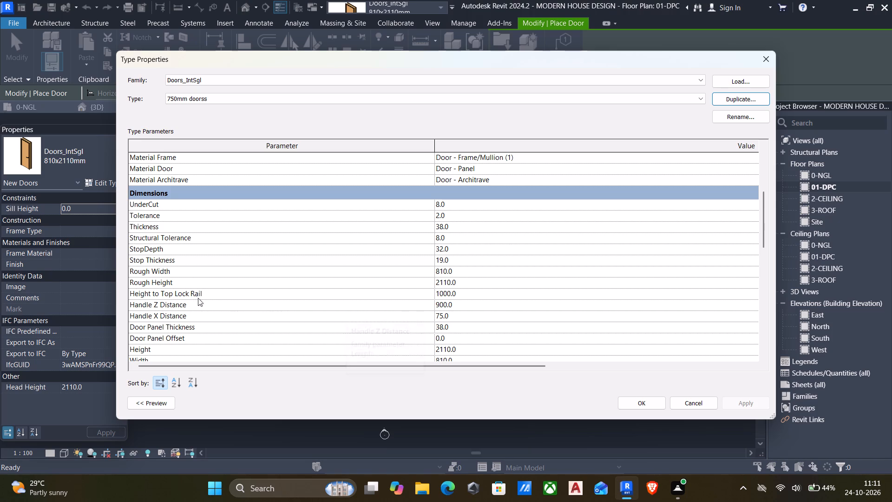
scroll(413, 329, "down", 1)
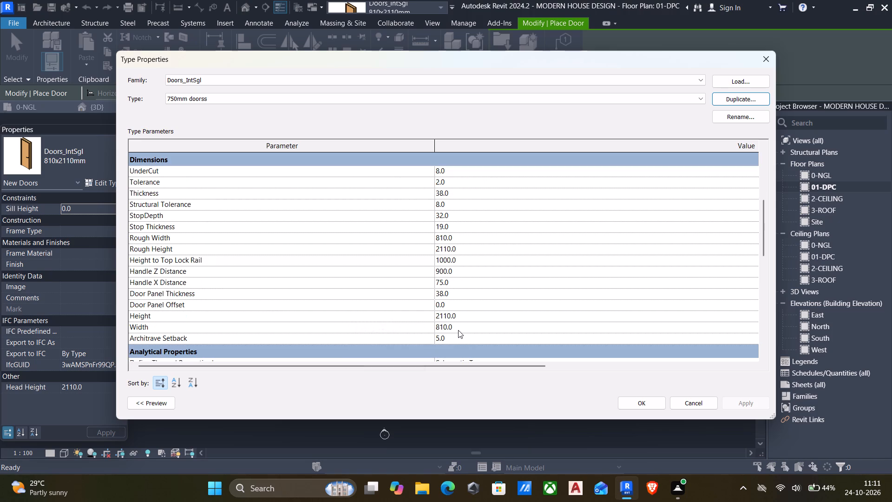
scroll(458, 330, "down", 1)
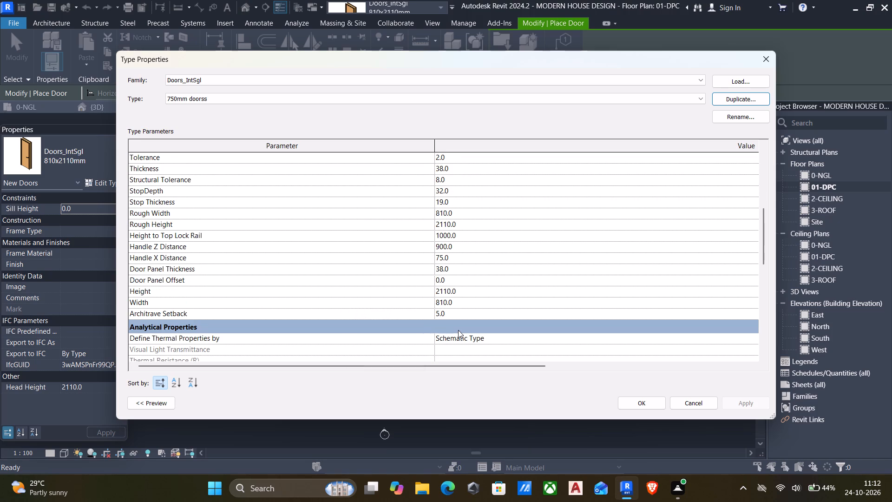
scroll(480, 261, "down", 3)
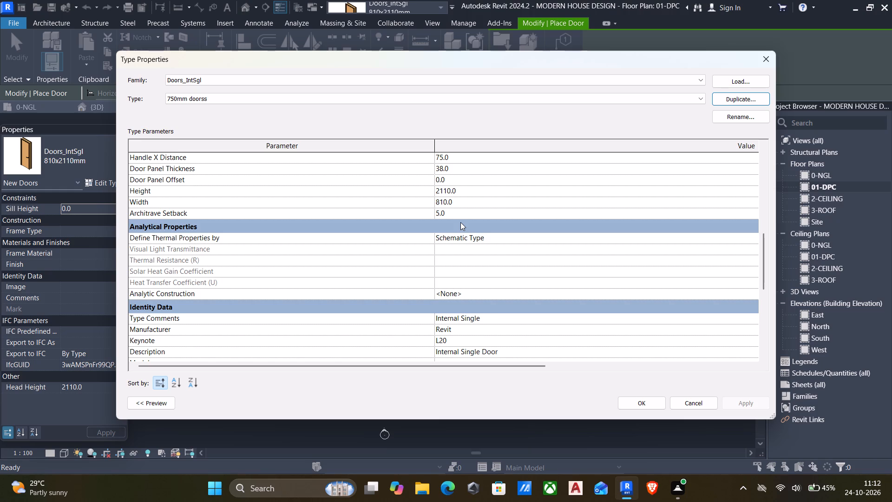
scroll(435, 212, "down", 6)
scroll(432, 227, "up", 7)
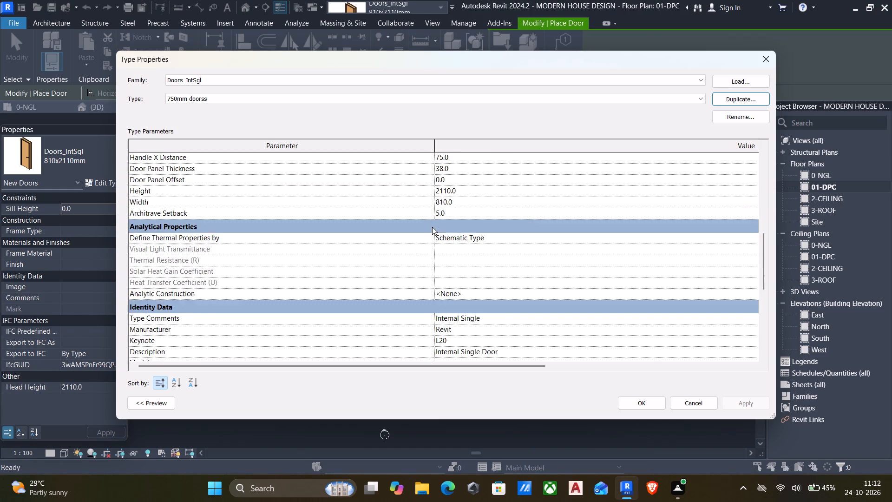
scroll(432, 227, "up", 6)
scroll(470, 290, "down", 1)
scroll(447, 328, "down", 1)
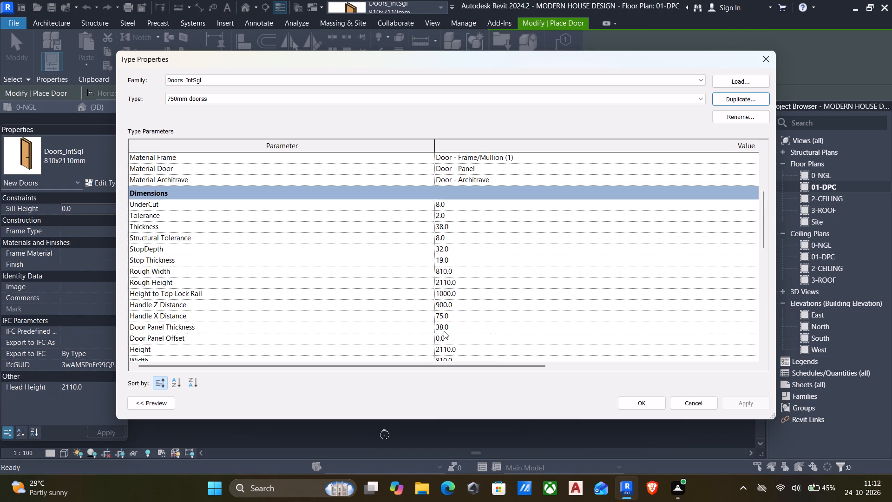
scroll(451, 347, "down", 1)
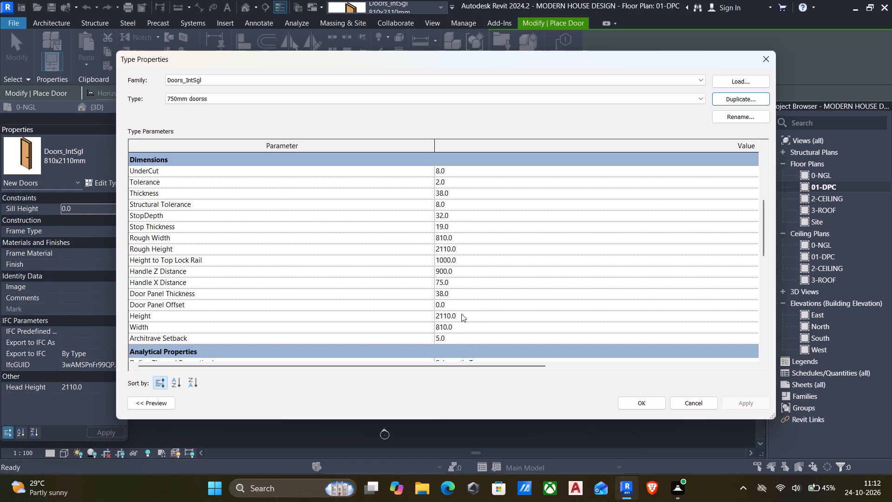
left_click(461, 314)
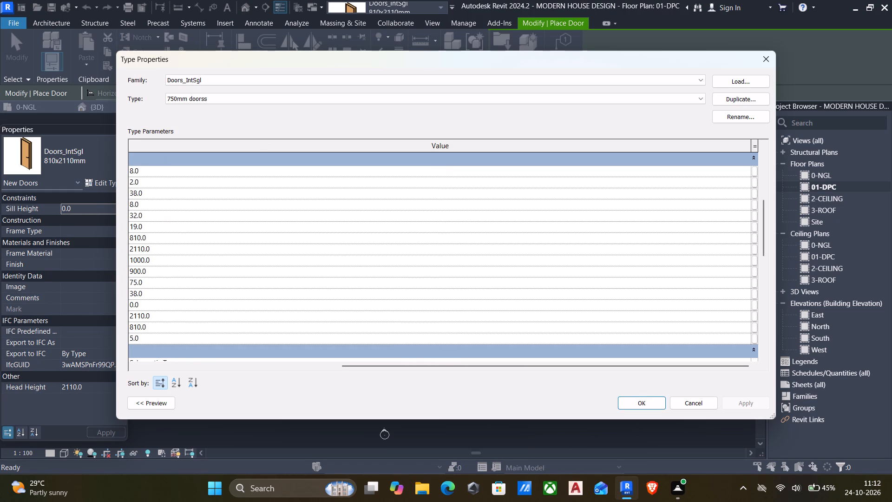
left_click(461, 314)
left_click_drag(190, 319, 22, 320)
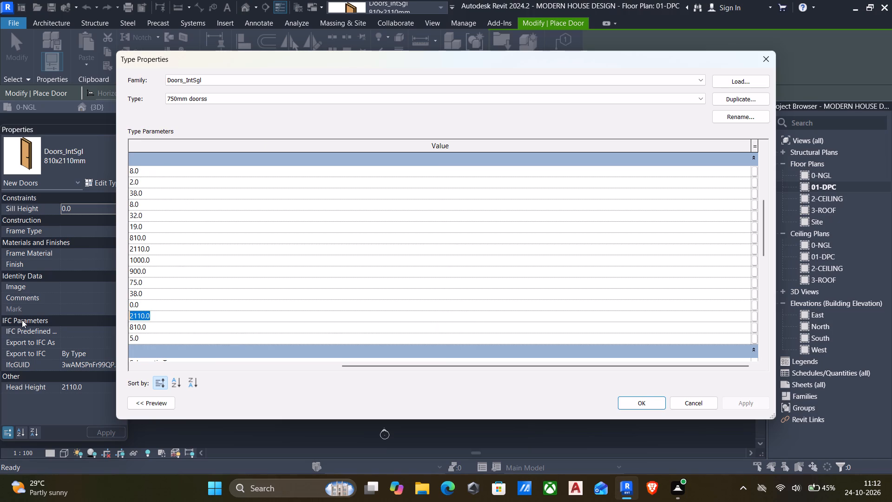
key("2")
key("1")
key("0")
key("0")
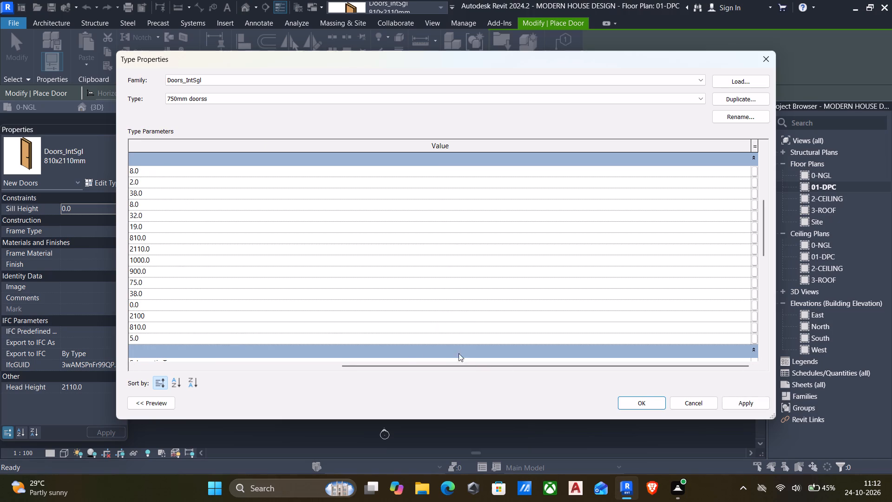
Set the Width of the 750mm doorss type to 750 and apply the type changes.
left_click_drag(403, 365, 117, 373)
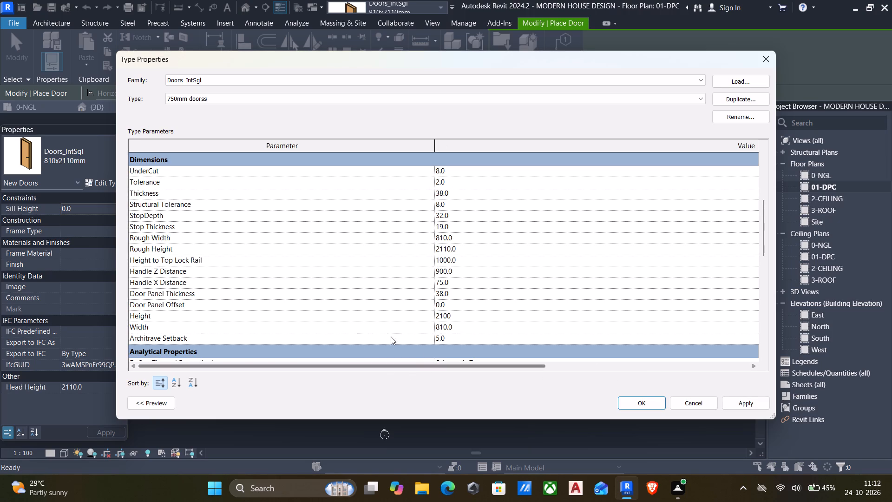
left_click(480, 328)
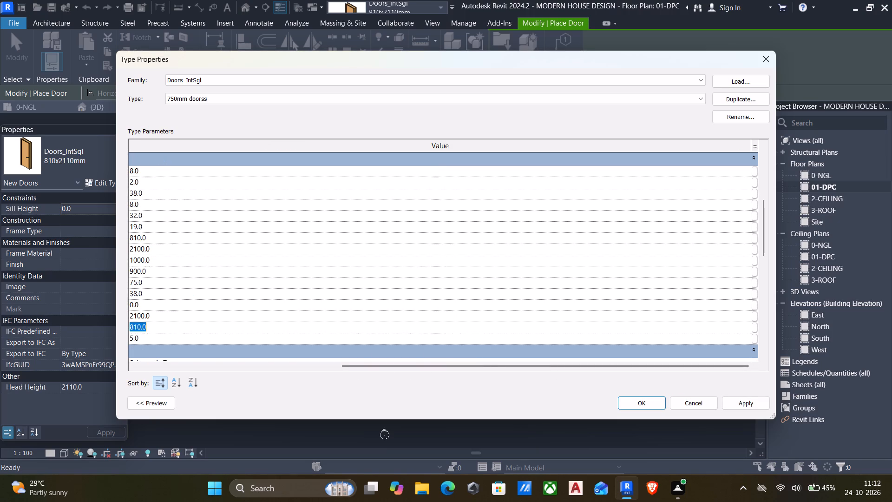
type("750")
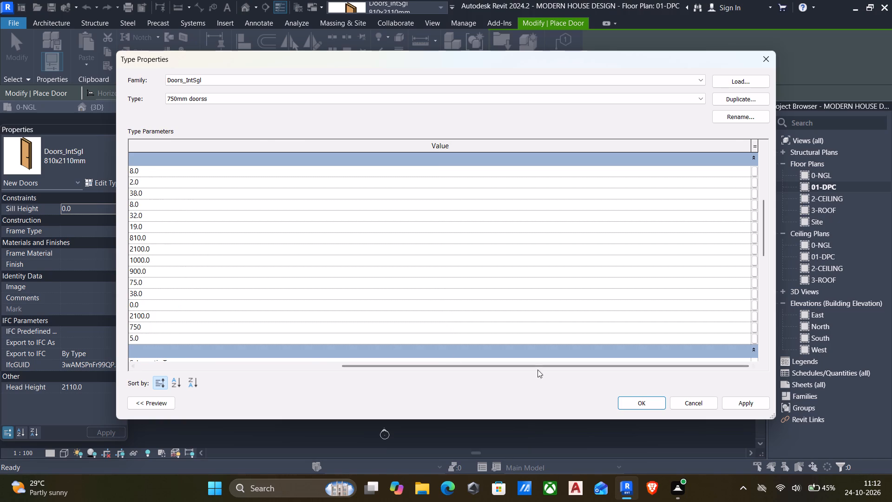
left_click(748, 402)
left_click(640, 401)
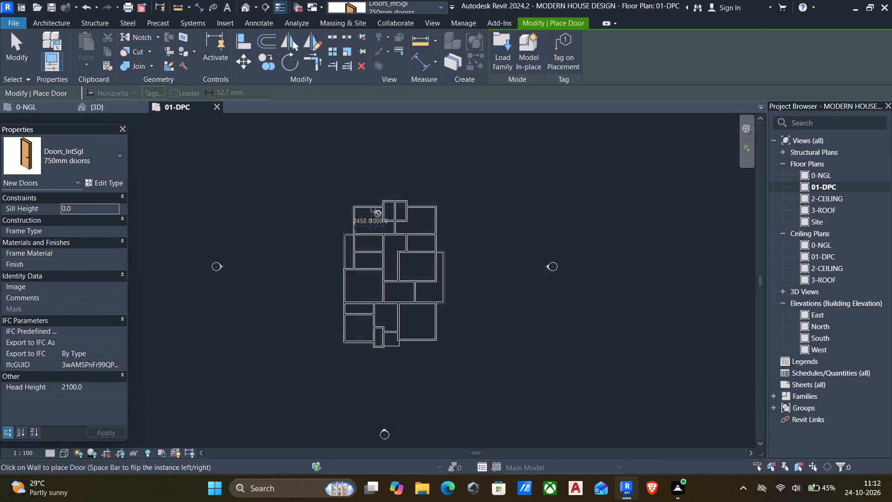
Place two mirrored 750mm doorss doors in the south walls of the two small northern rooms, each 100 mm from the outer side wall.
scroll(380, 215, "up", 12)
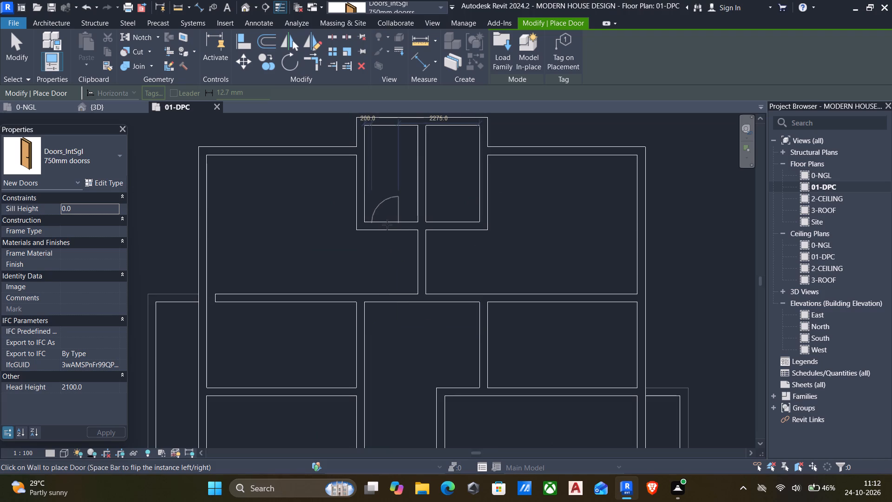
key("space")
left_click(382, 225)
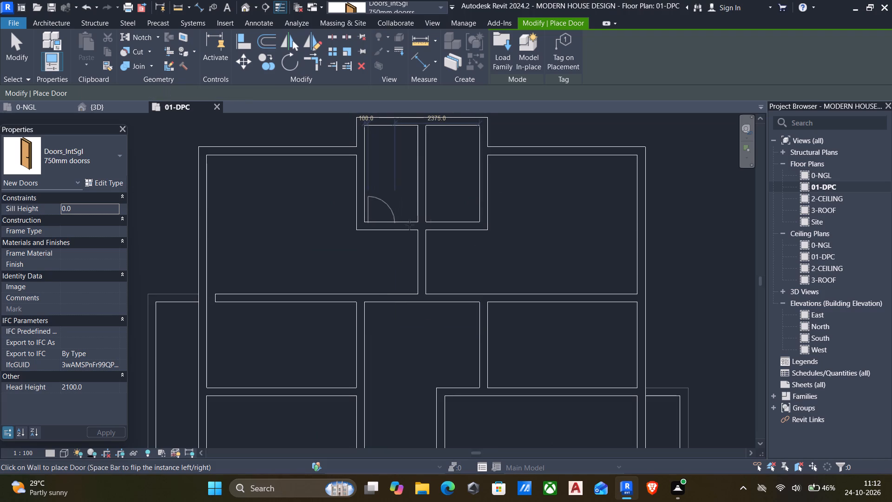
key("space")
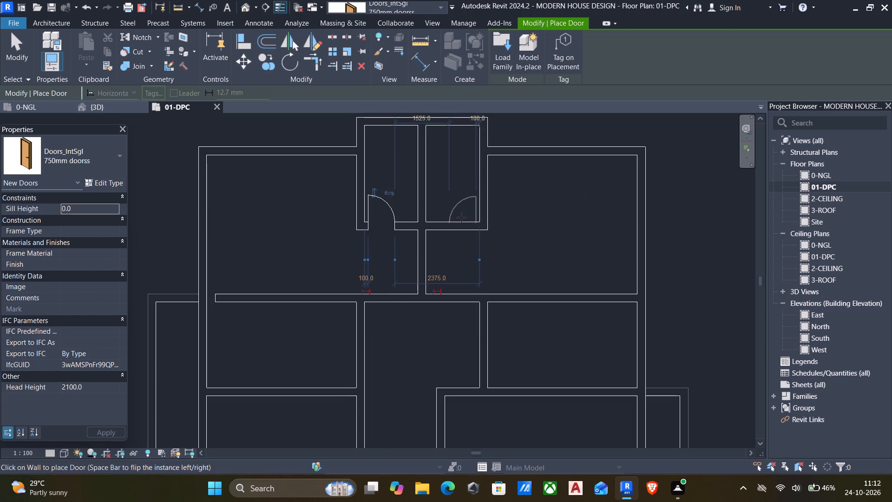
left_click(461, 218)
Set the detail level of the 01-DPC floor plan to Fine.
scroll(461, 218, "down", 3)
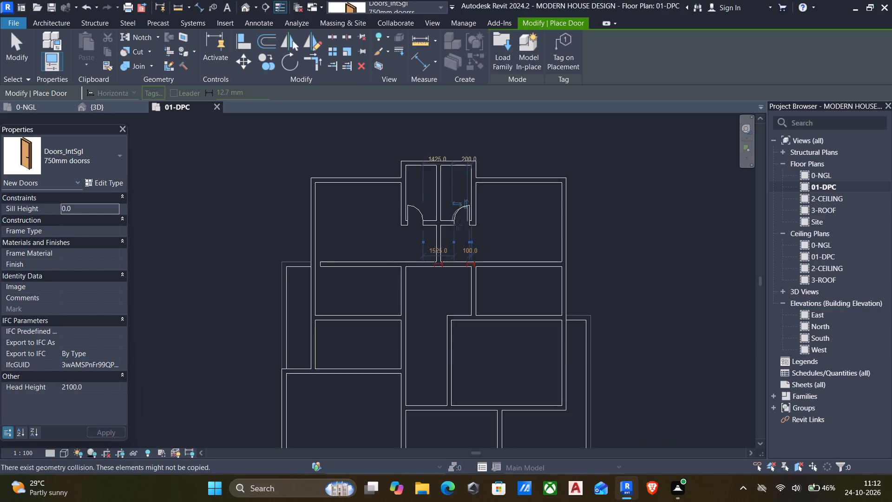
scroll(457, 225, "down", 3)
middle_click_drag(429, 243, 389, 245)
middle_click_drag(358, 270, 367, 229)
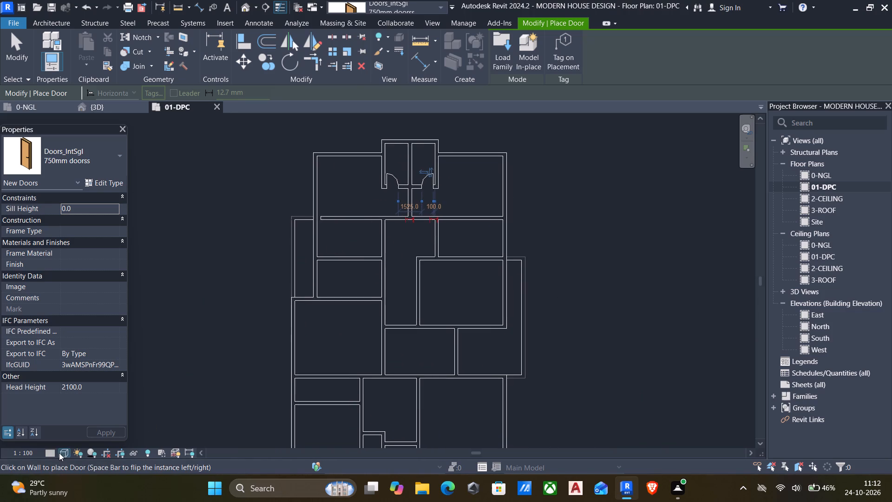
left_click(48, 453)
left_click(62, 441)
Place a 750mm doorss door in the north wall of the narrow southern room, centred 225 mm from each side wall and swinging into the room.
scroll(364, 190, "up", 6)
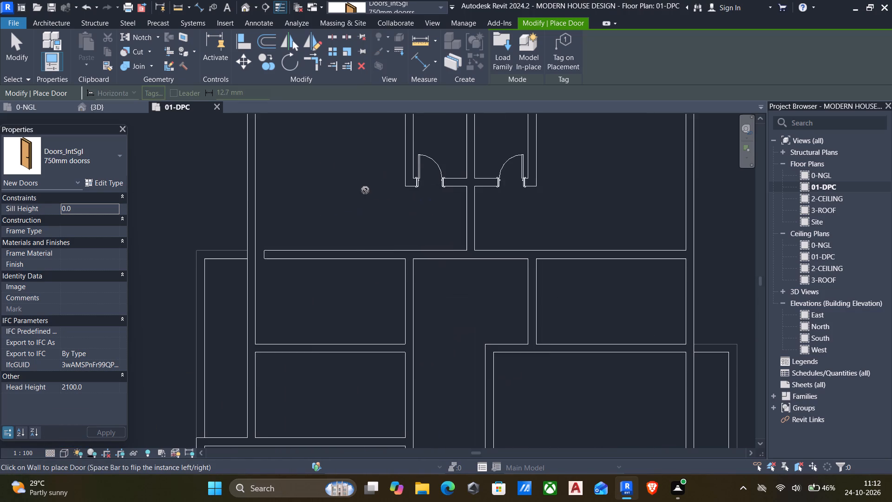
middle_click_drag(442, 208, 373, 225)
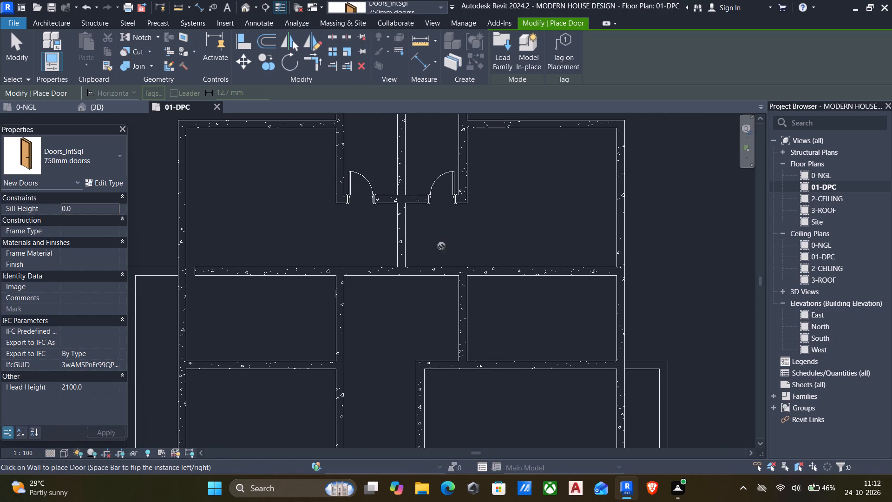
scroll(440, 247, "down", 11)
middle_click_drag(411, 343, 415, 281)
scroll(404, 310, "up", 7)
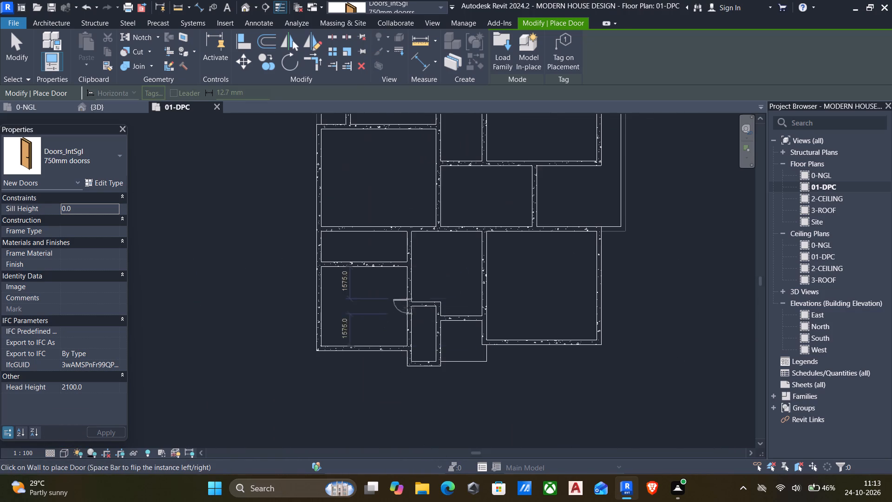
scroll(425, 306, "up", 5)
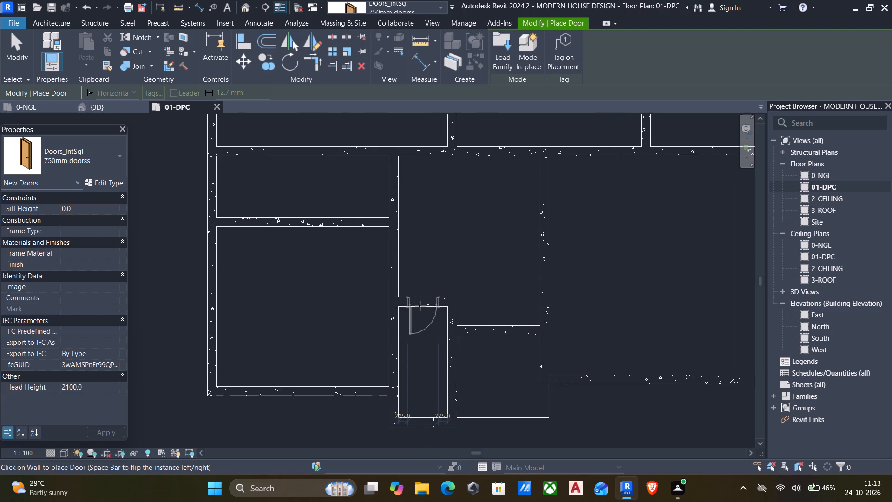
left_click(420, 306)
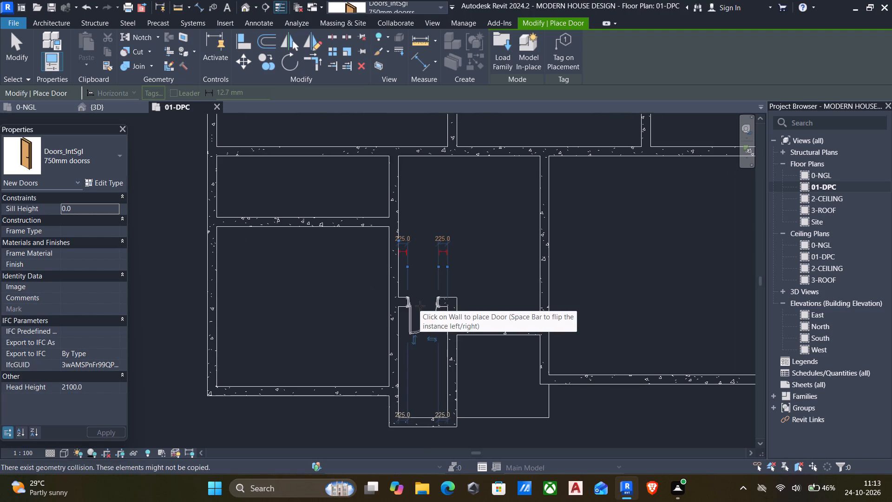
Duplicate the Doors_IntSgl 900mm door type as a new type named "900mm DOORS".
scroll(420, 306, "down", 4)
middle_click_drag(450, 281, 419, 342)
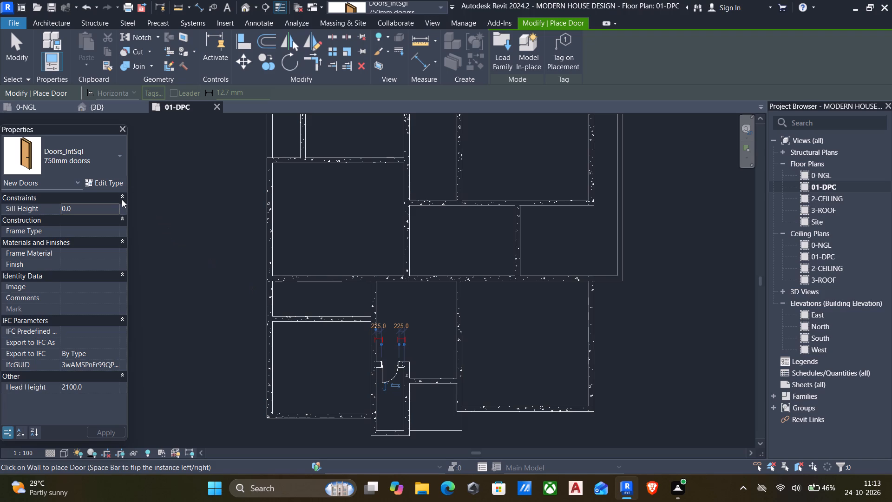
left_click(72, 162)
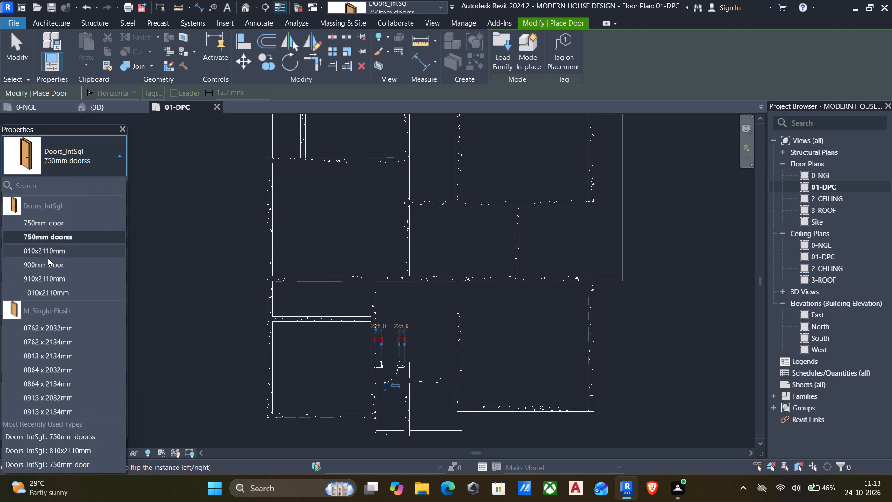
left_click(41, 264)
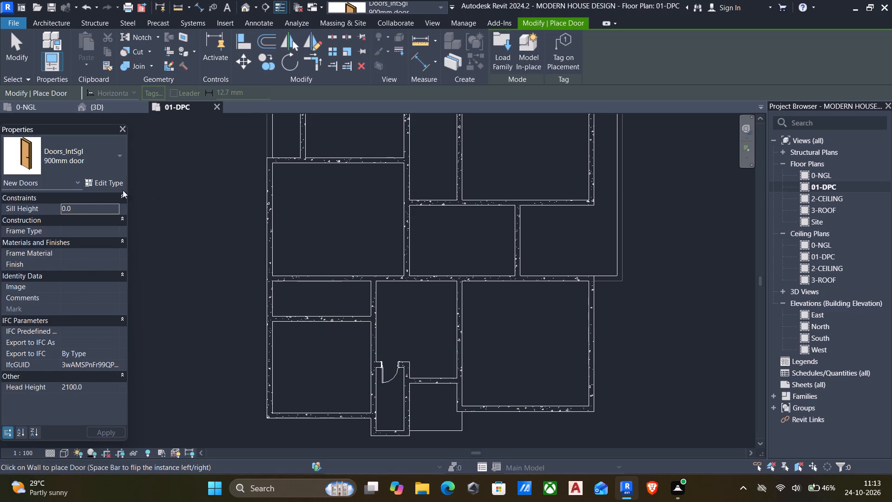
left_click(100, 185)
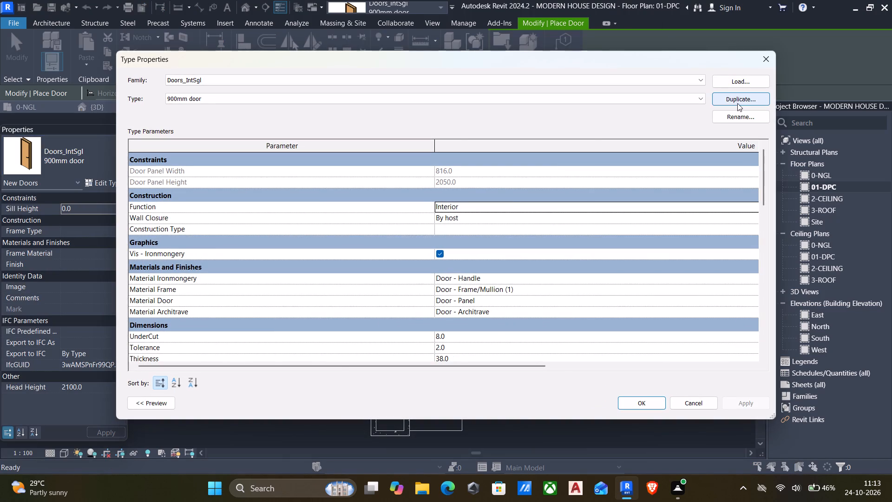
left_click(737, 103)
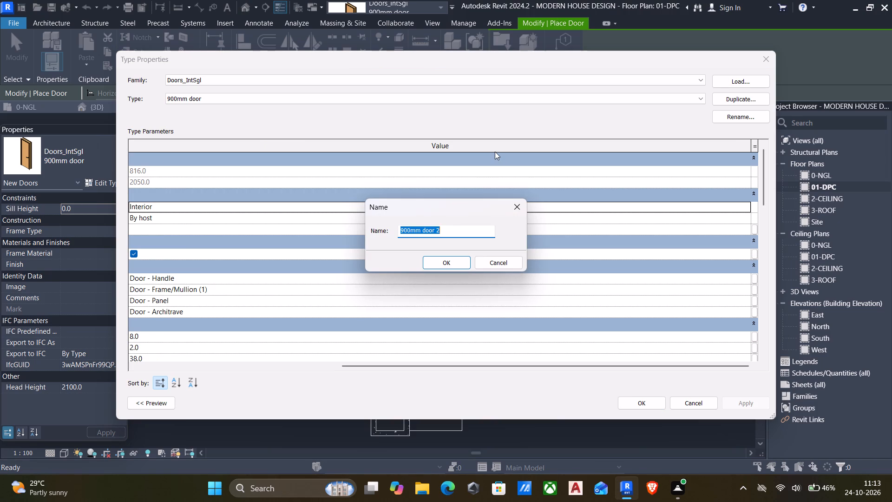
key("BackSpace")
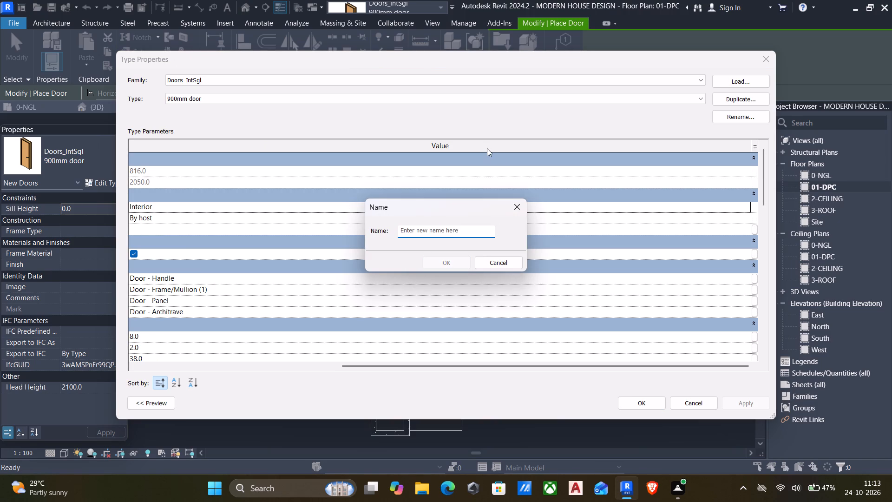
type("900")
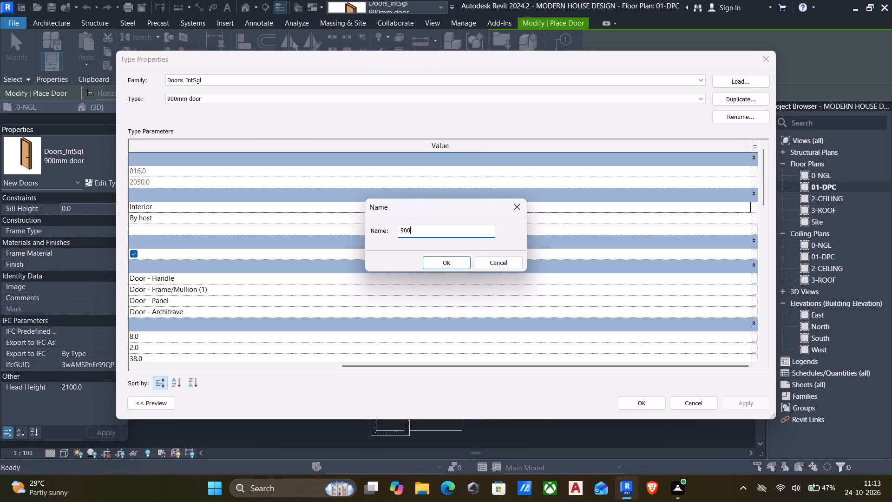
type("mm door")
key("BackSpace")
key("BackSpace")
key("BackSpace")
key("BackSpace")
key("d")
key("s")
left_click(444, 258)
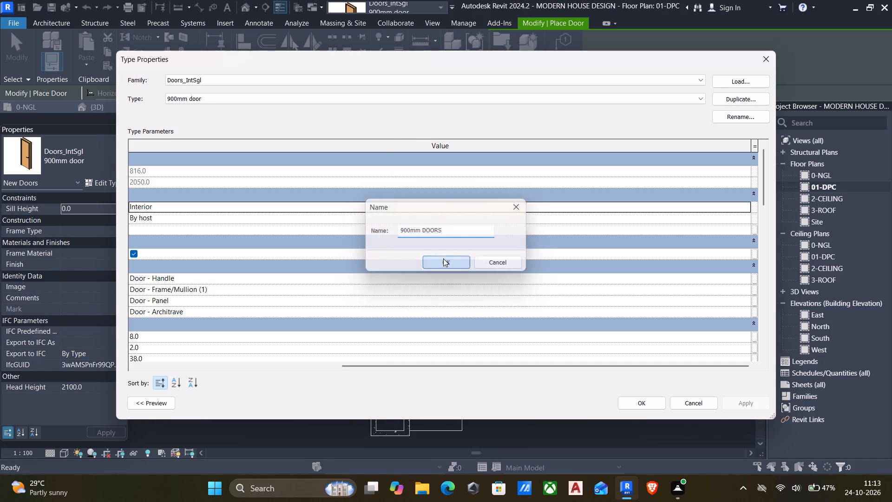
Check the dimension parameters of the 900mm DOORS type and accept the type.
left_click_drag(402, 367, 77, 359)
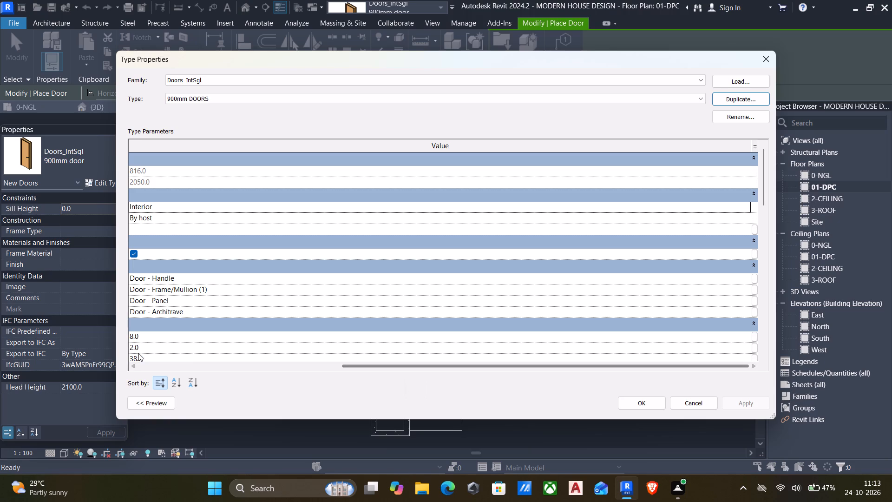
left_click_drag(354, 363, 168, 373)
scroll(458, 303, "down", 6)
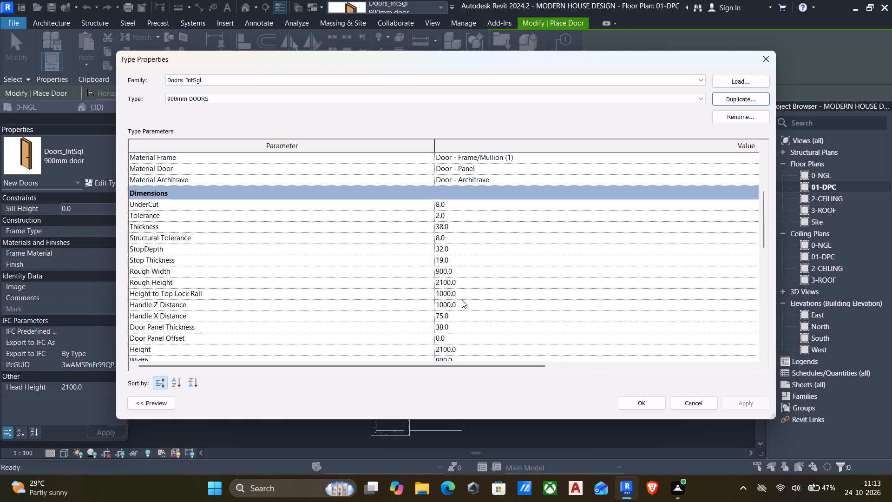
scroll(462, 300, "down", 4)
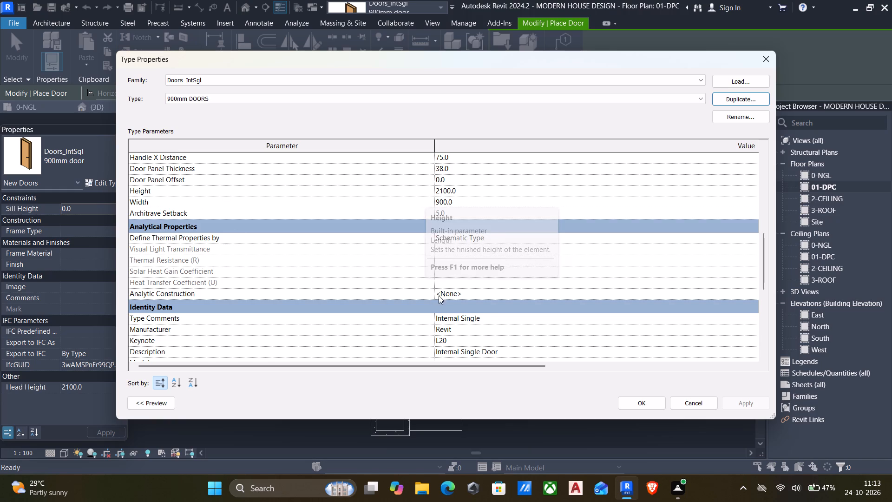
scroll(444, 272, "up", 1)
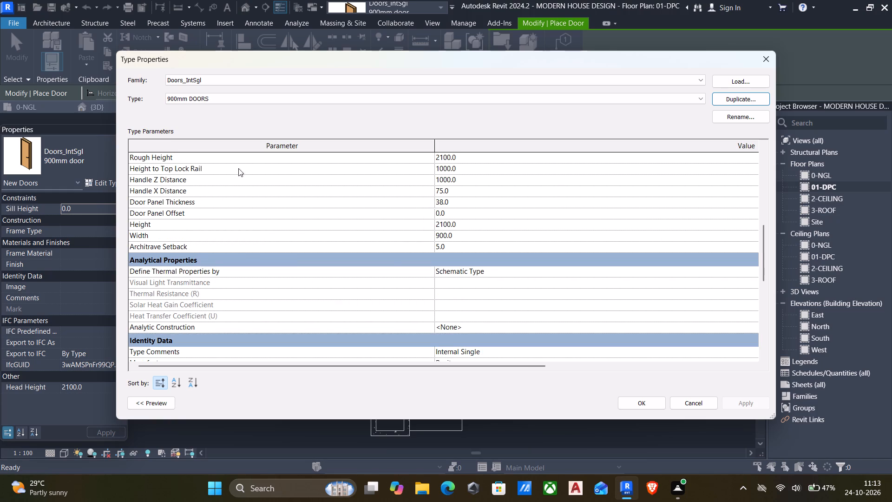
scroll(204, 182, "up", 1)
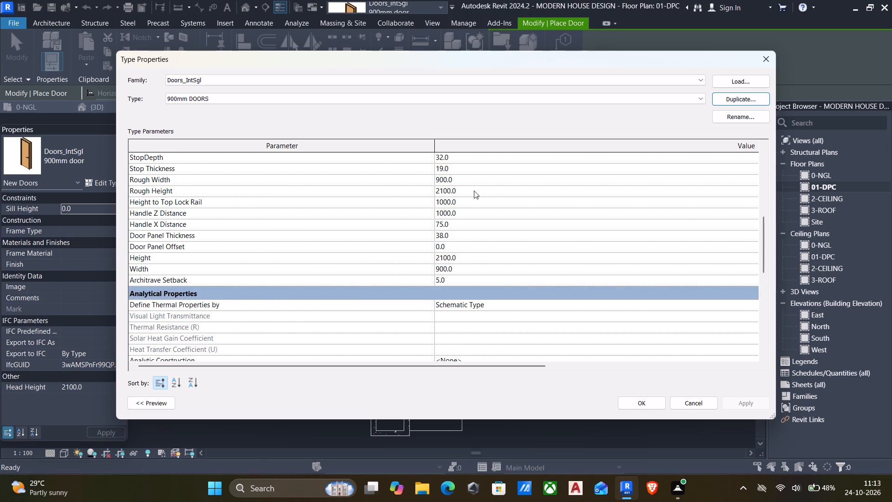
left_click(642, 401)
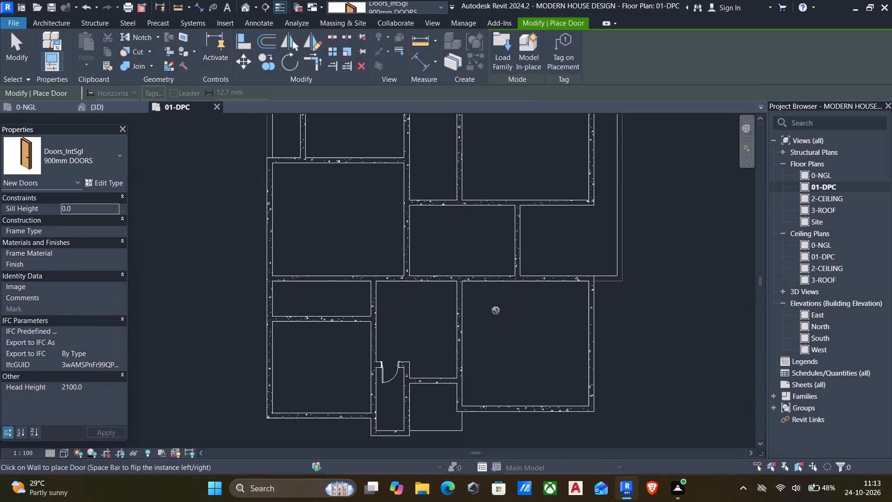
Place two mirrored 900mm DOORS doors from the corridor into the large northern rooms, each 200 mm from the wall dividing those rooms.
middle_click_drag(373, 259, 350, 389)
middle_click_drag(427, 274, 400, 383)
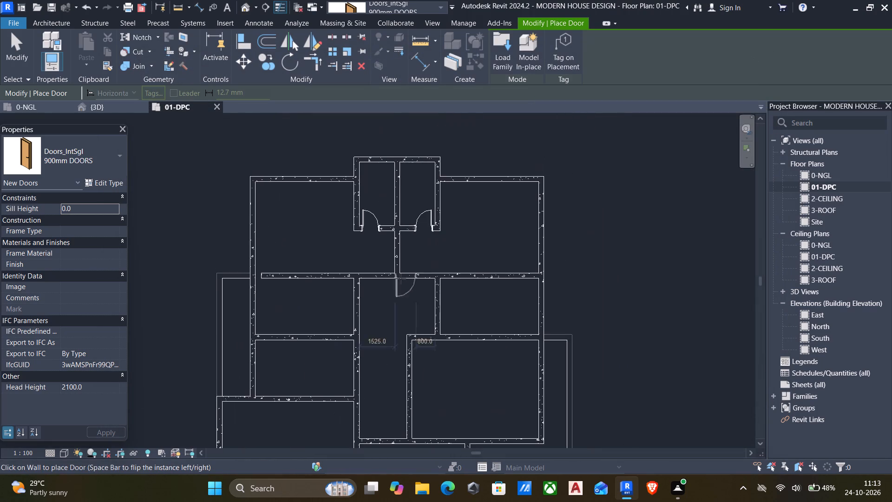
scroll(396, 276, "up", 5)
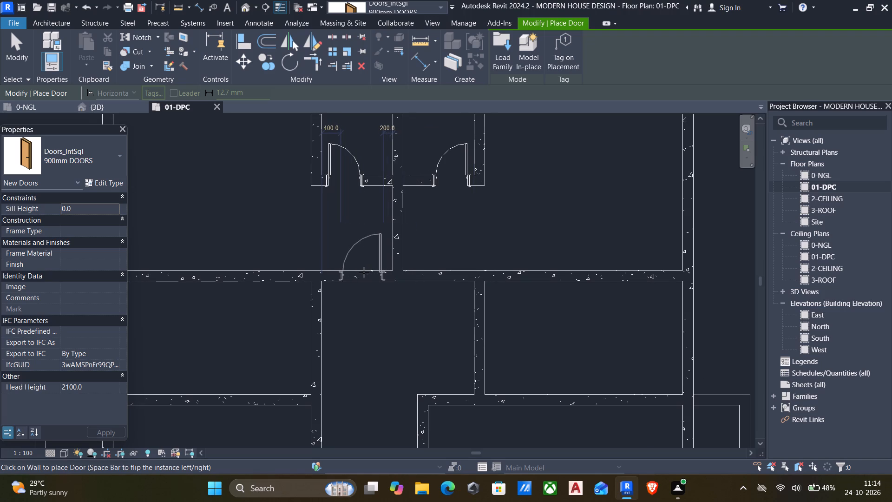
left_click(364, 272)
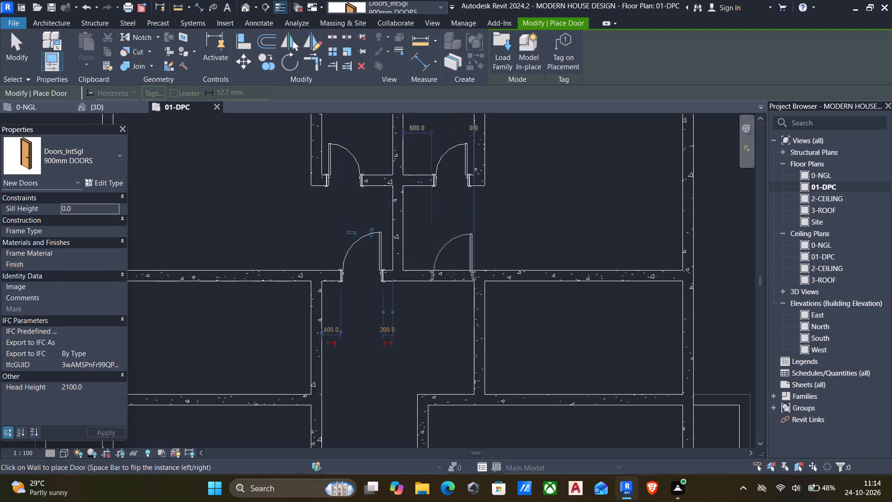
key("space")
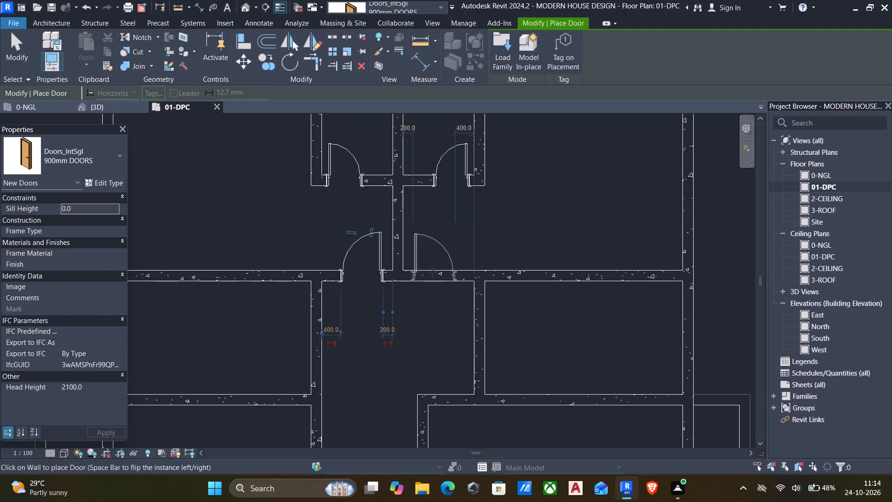
left_click(433, 271)
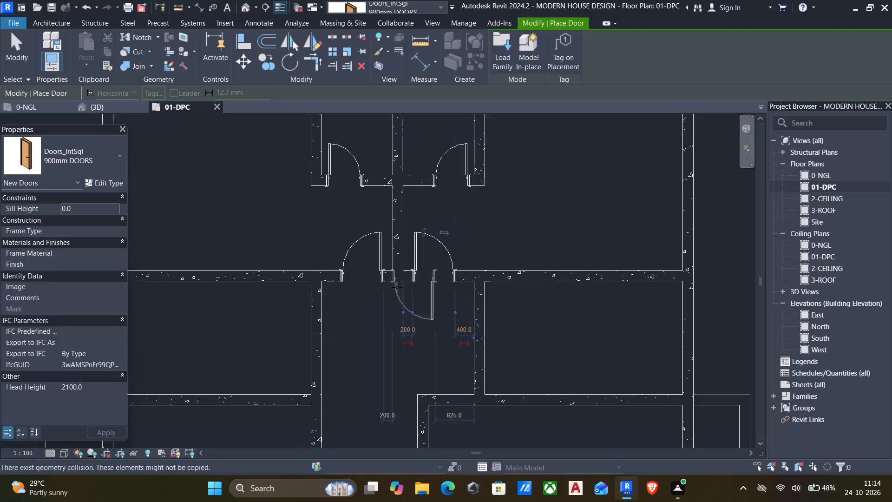
key("Escape")
scroll(322, 308, "up", 4)
key("Escape")
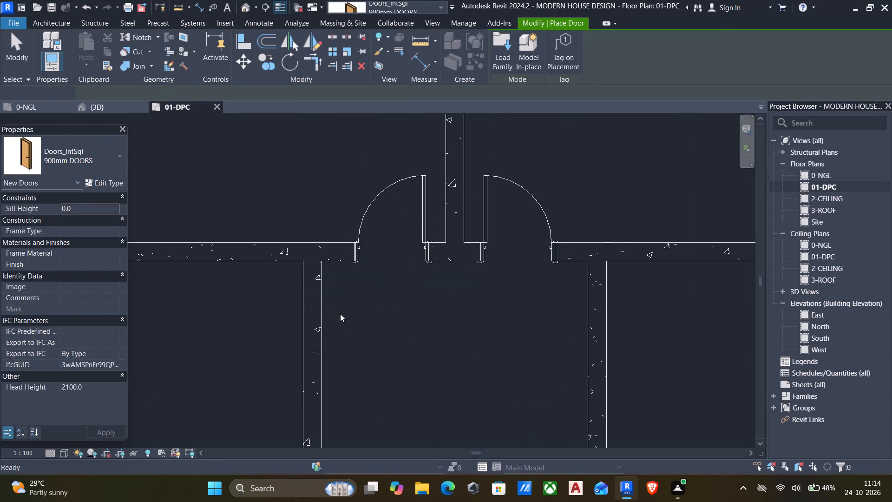
Align the western 900 mm door's outer opening edge with the inner face of the corridor's west wall.
scroll(340, 314, "up", 3)
type("AL")
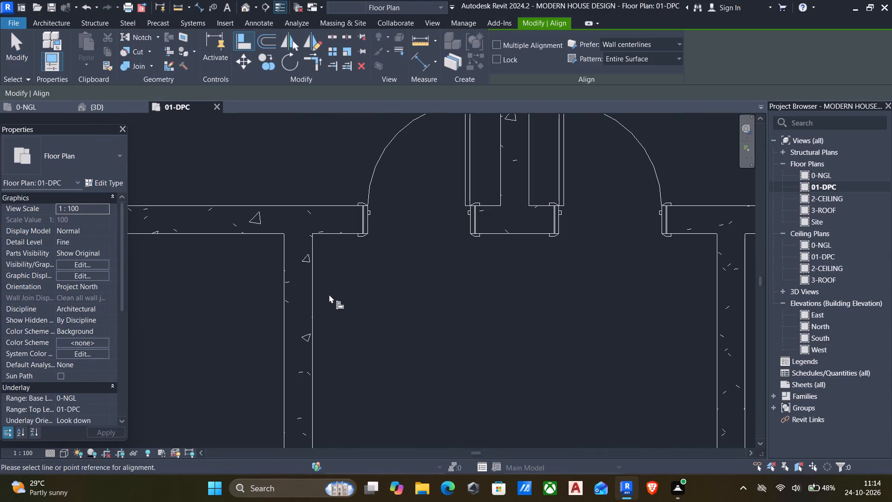
left_click(313, 299)
left_click(361, 226)
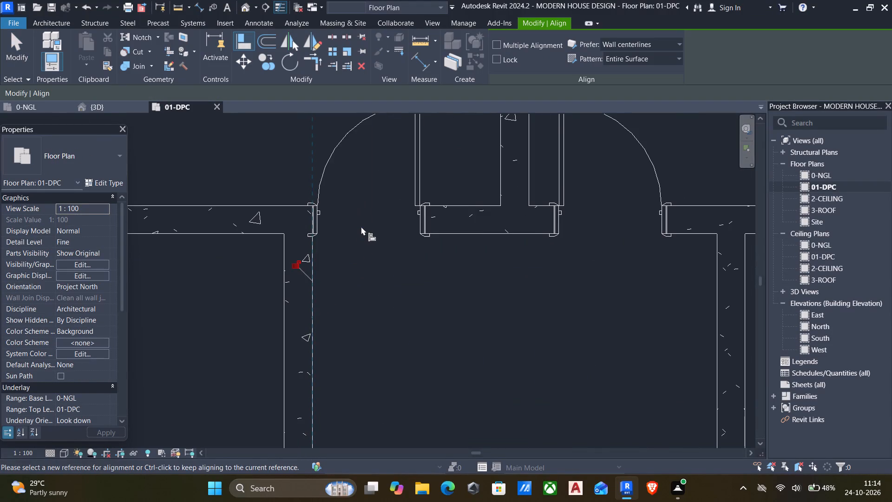
Align the eastern 900 mm door's outer opening edge with the inner face of the corridor's east wall.
scroll(433, 272, "down", 5)
left_click(576, 283)
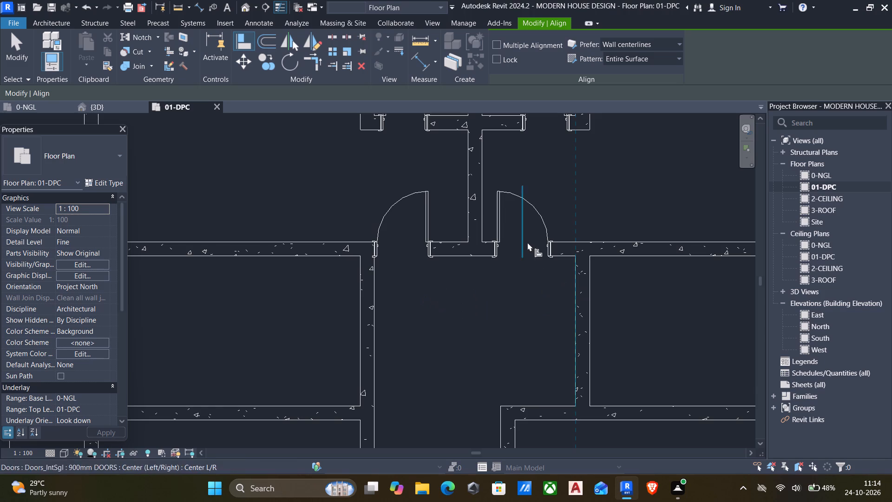
left_click(551, 246)
middle_click_drag(534, 285, 470, 273)
scroll(471, 278, "down", 4)
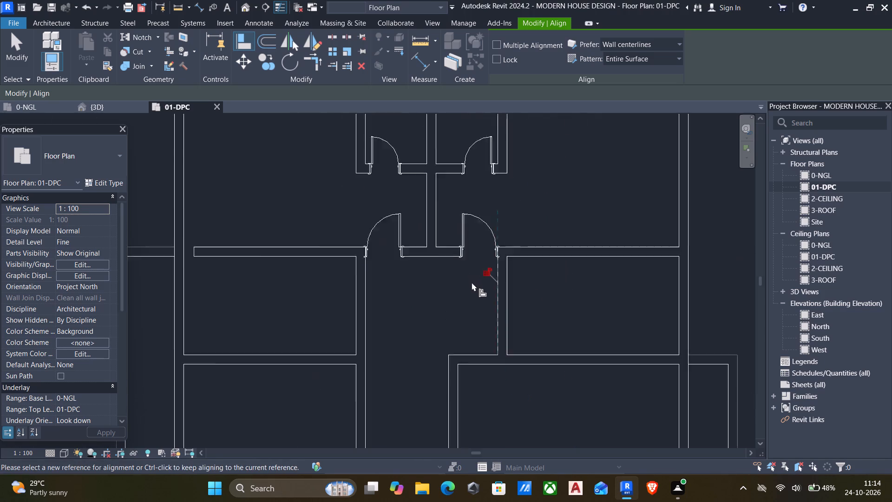
scroll(472, 282, "down", 2)
key("Escape")
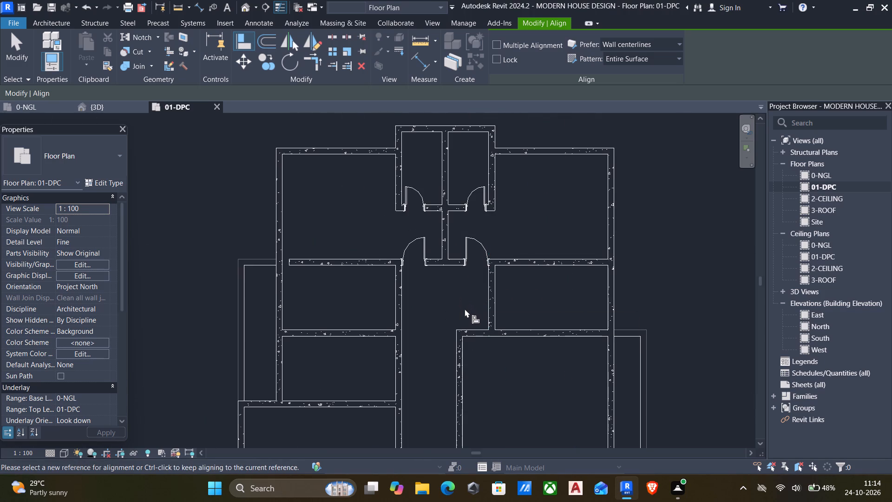
scroll(465, 317, "down", 3)
middle_click_drag(453, 316, 322, 307)
scroll(315, 273, "down", 5)
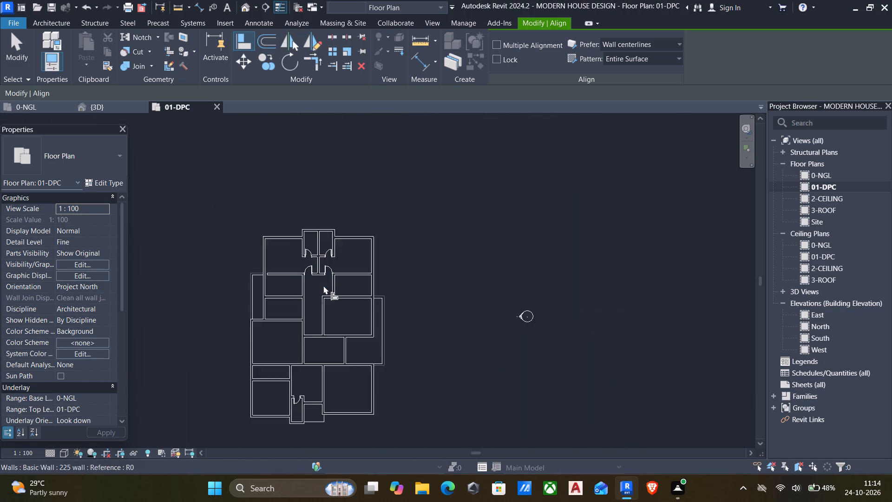
scroll(323, 285, "down", 2)
middle_click_drag(322, 287, 324, 265)
scroll(284, 252, "up", 5)
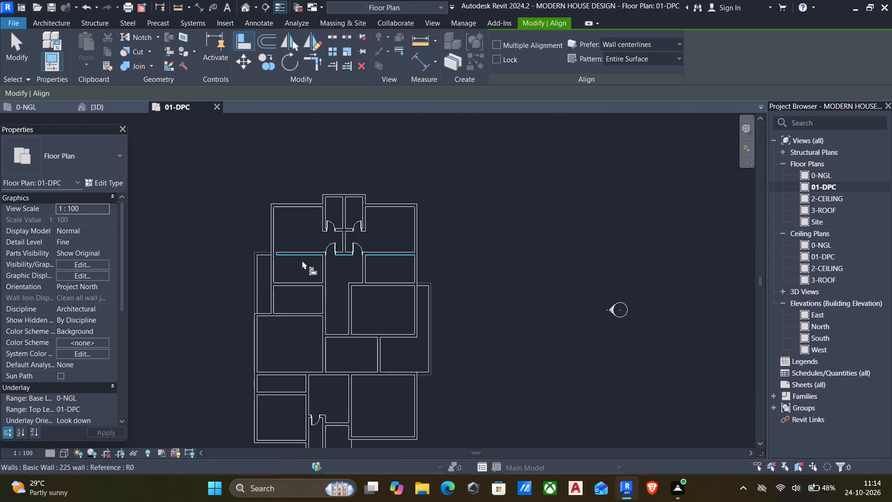
scroll(335, 248, "up", 6)
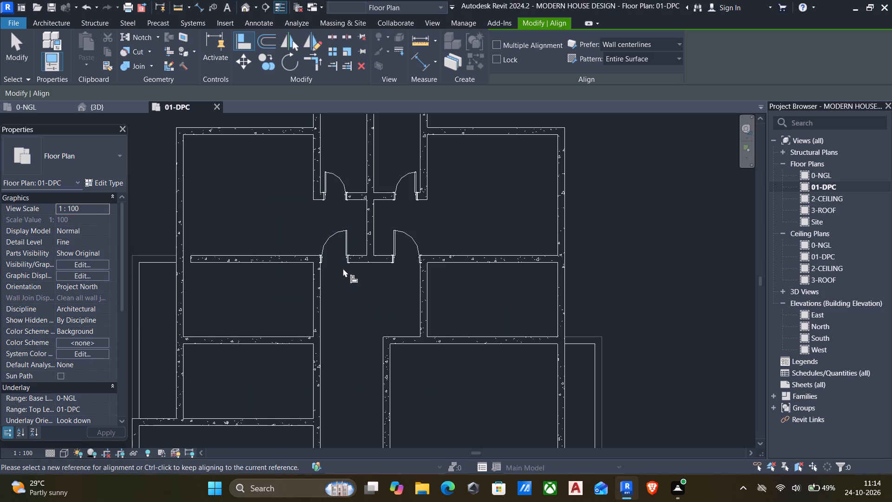
key("Escape")
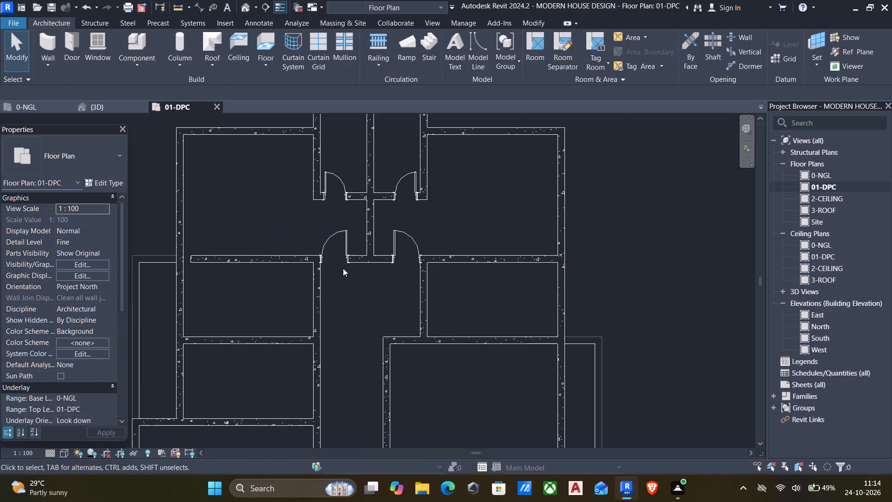
With thin detail lines, outline a 600 by 1800 mm rectangle between the two door walls, against the dividing wall's west face.
left_click(271, 21)
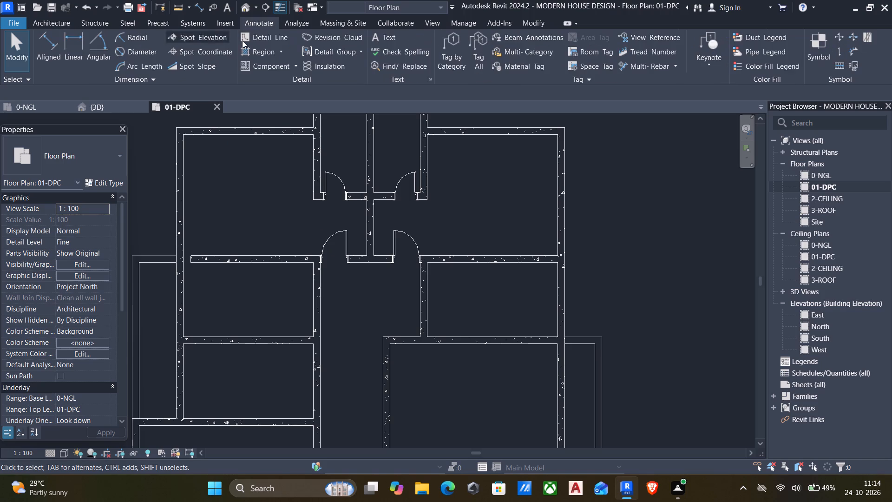
left_click(262, 36)
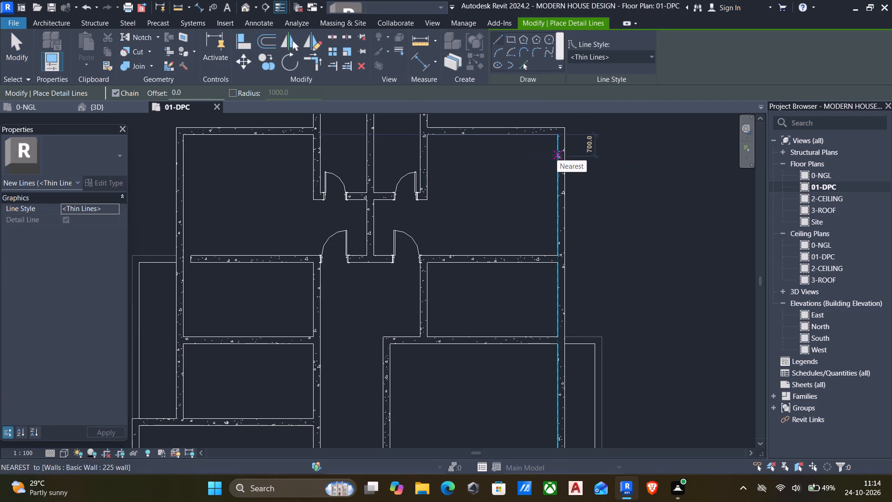
scroll(379, 191, "up", 5)
scroll(339, 219, "up", 5)
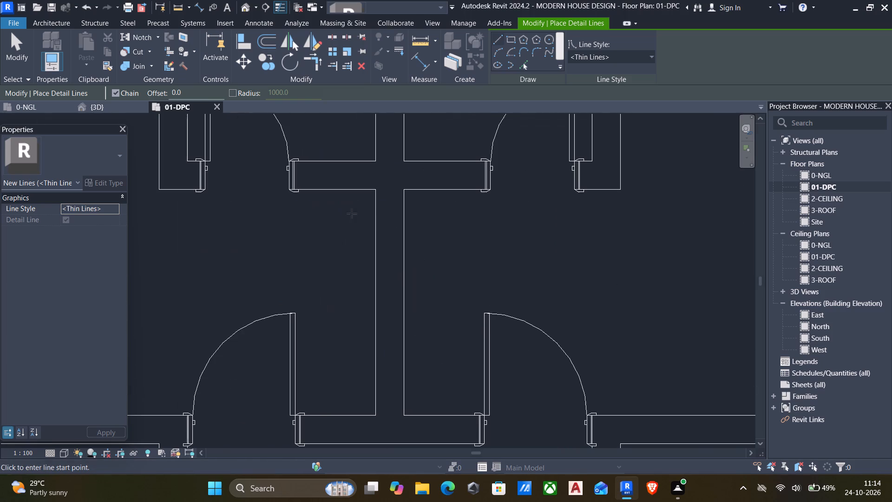
left_click(376, 191)
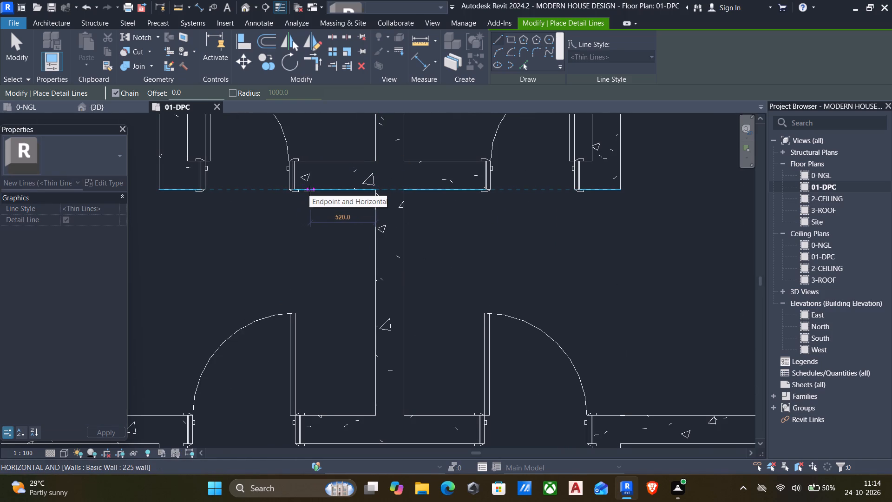
type("600")
key("Return")
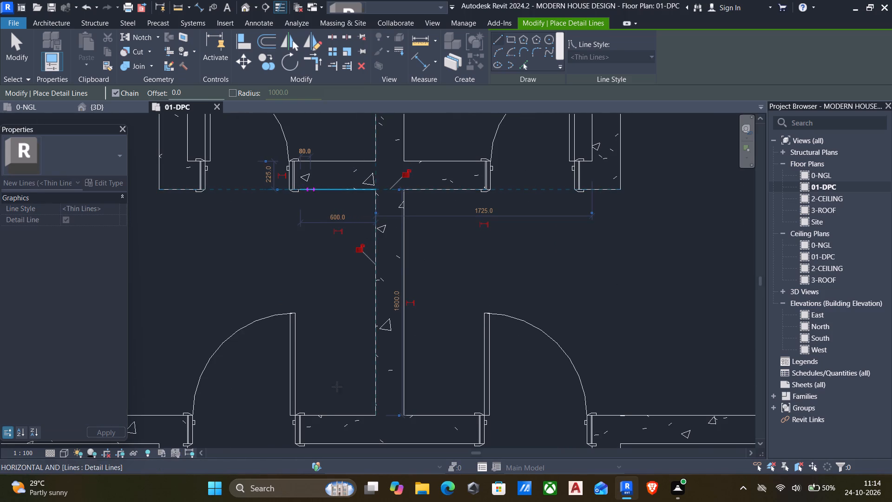
left_click(302, 416)
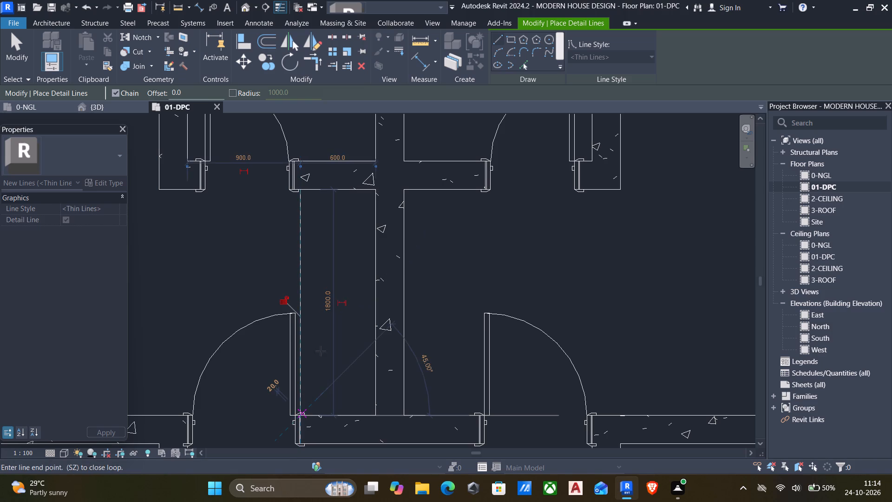
Cross the rectangle with two corner-to-corner diagonal detail lines.
left_click(373, 191)
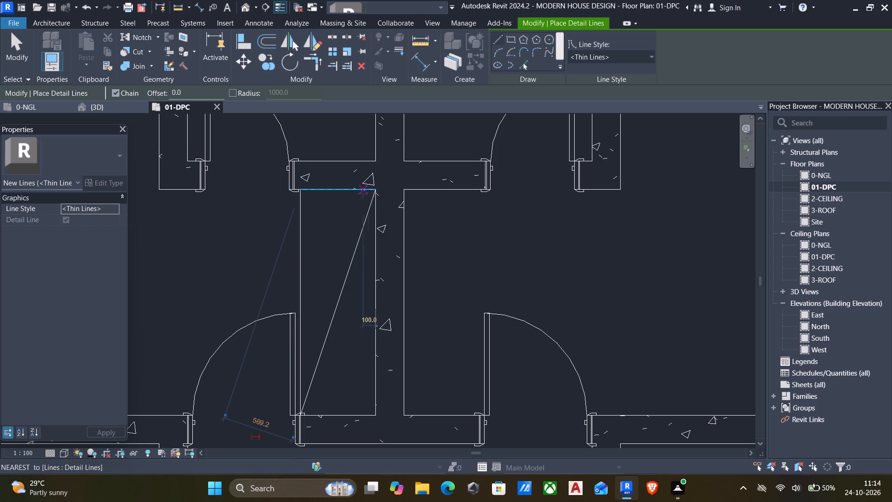
key("Escape")
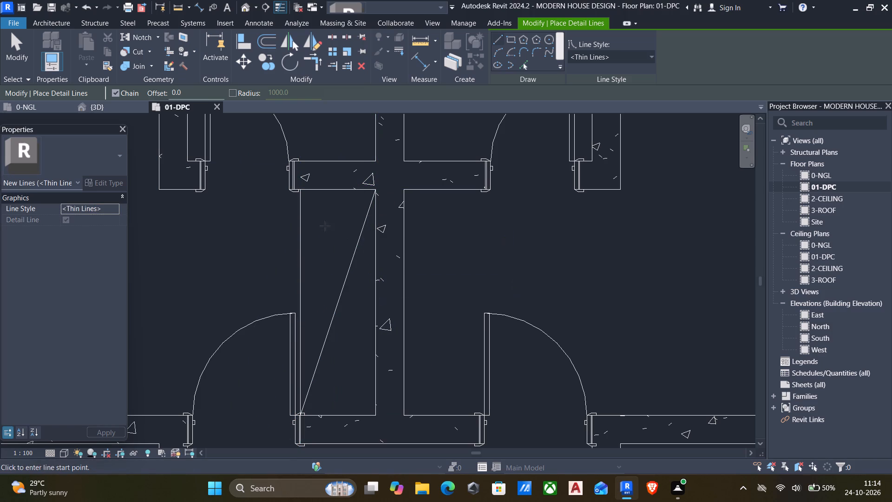
left_click(301, 189)
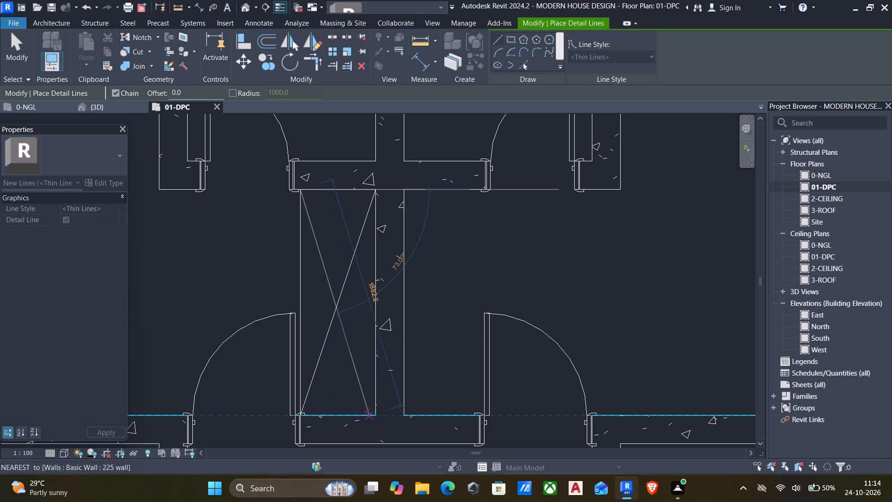
left_click(375, 413)
key("Escape")
key("Escape")
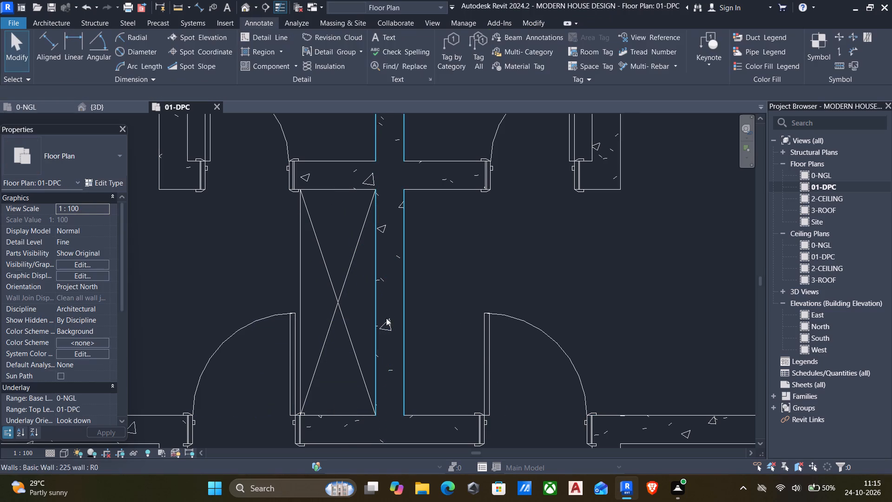
key("Escape")
left_click(262, 177)
key("Escape")
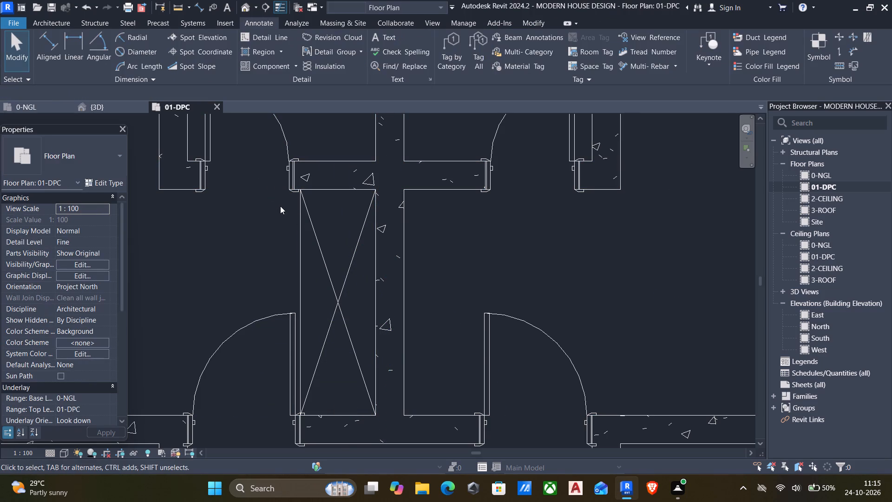
key("Escape")
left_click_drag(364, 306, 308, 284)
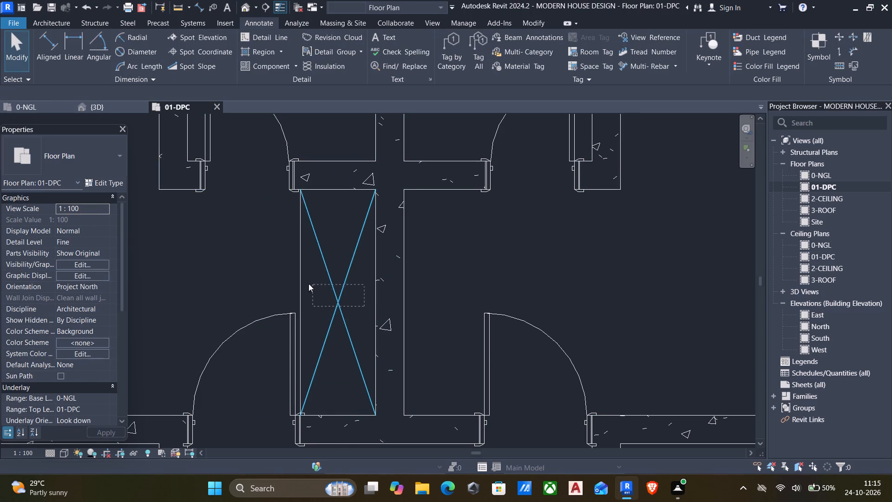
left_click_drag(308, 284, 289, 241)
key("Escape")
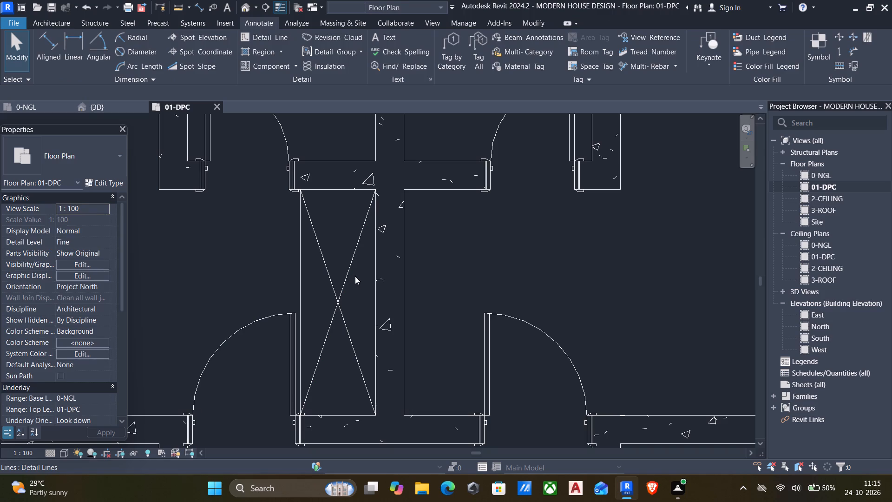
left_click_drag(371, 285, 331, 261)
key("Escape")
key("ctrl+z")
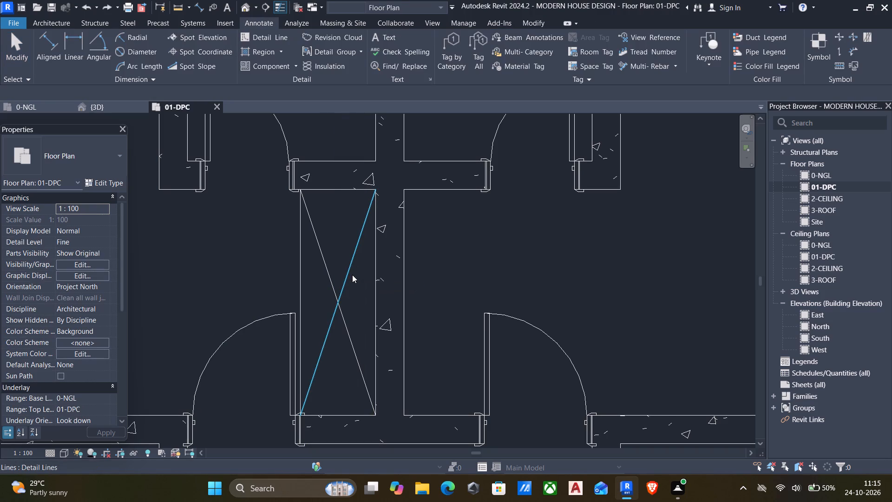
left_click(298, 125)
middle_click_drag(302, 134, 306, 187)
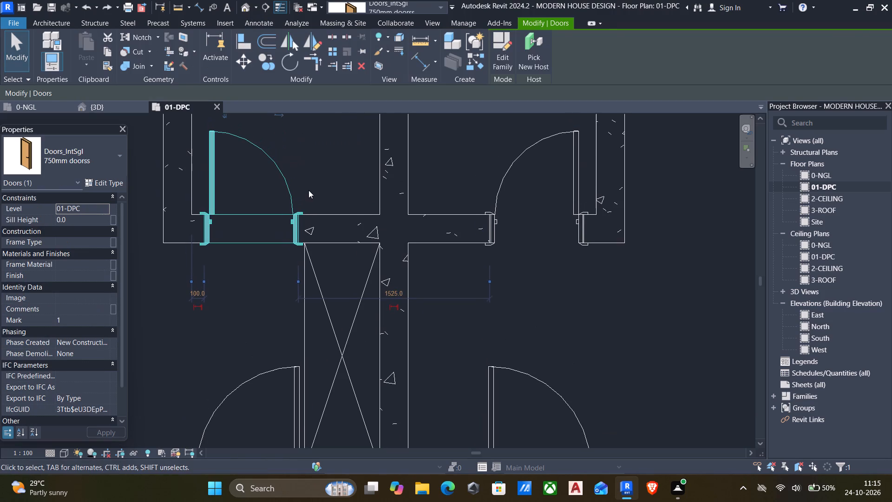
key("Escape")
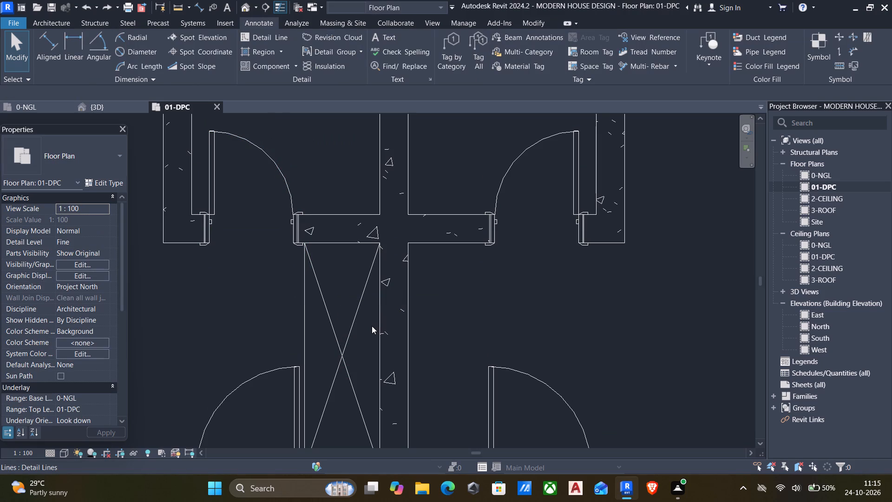
Select all instances of the thin detail lines and mirror a copy about the centreline of the wall dividing the northern rooms.
left_click(348, 330)
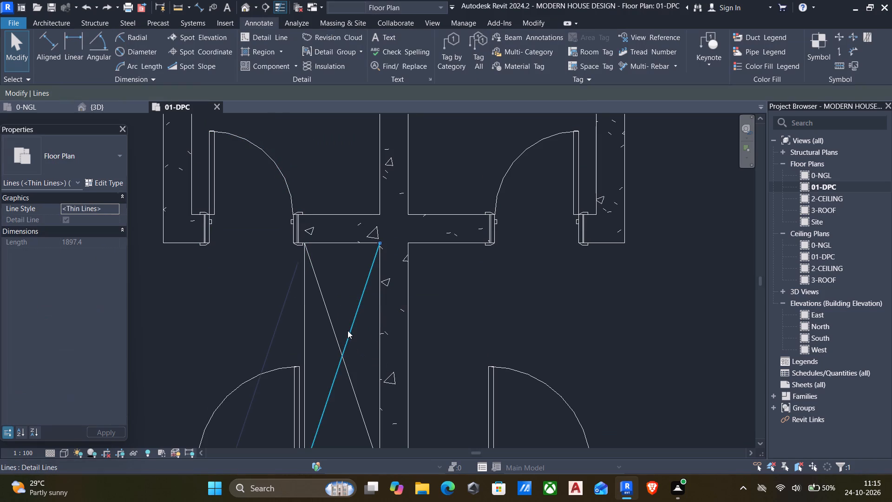
scroll(348, 335, "down", 7)
key("s")
key("a")
scroll(355, 363, "down", 6)
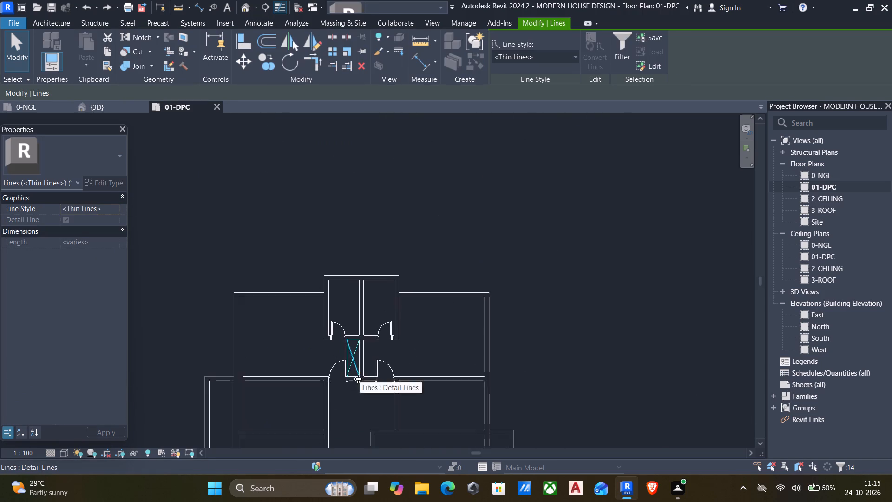
middle_click_drag(353, 380, 328, 361)
key("d")
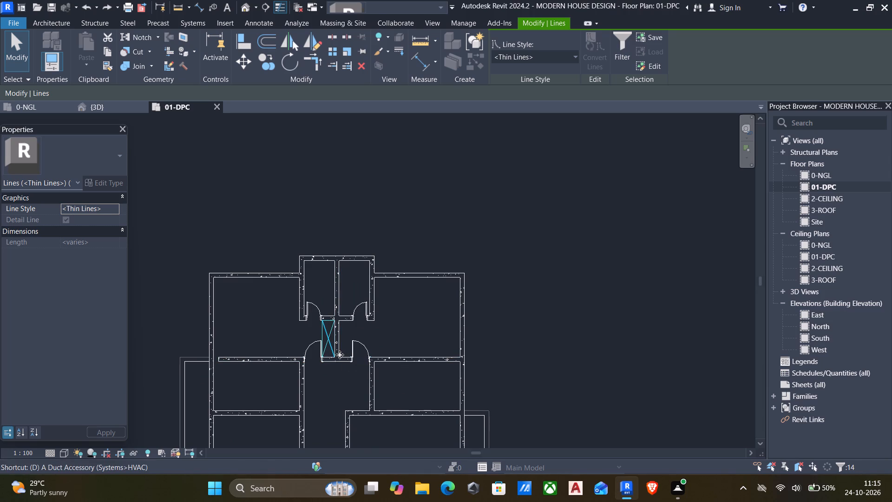
key("m")
scroll(329, 321, "up", 10)
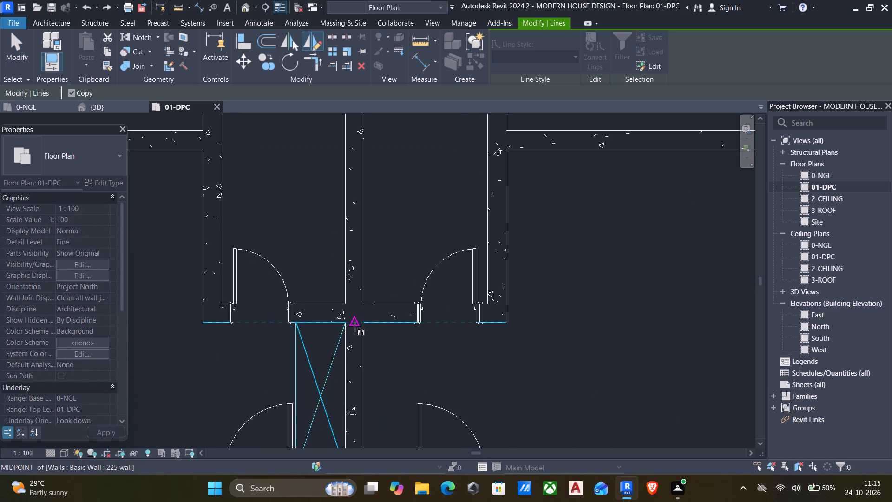
left_click(356, 326)
middle_click_drag(357, 394, 354, 347)
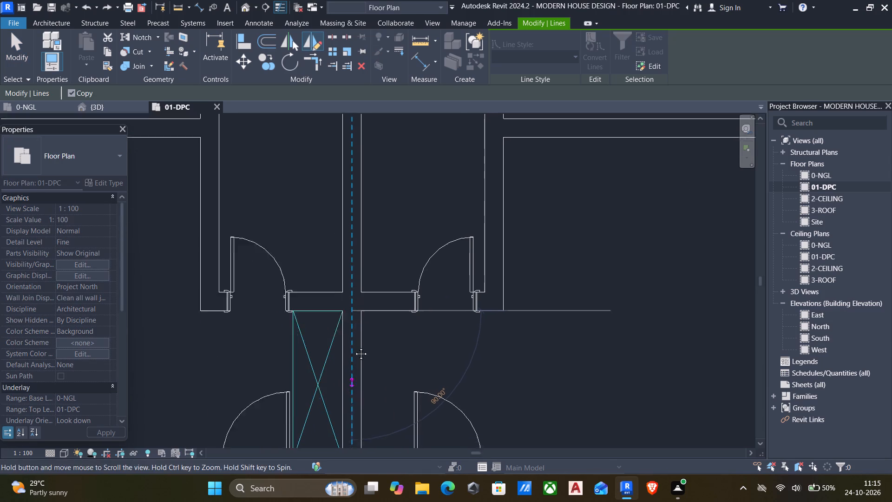
middle_click_drag(354, 347, 354, 282)
left_click(355, 376)
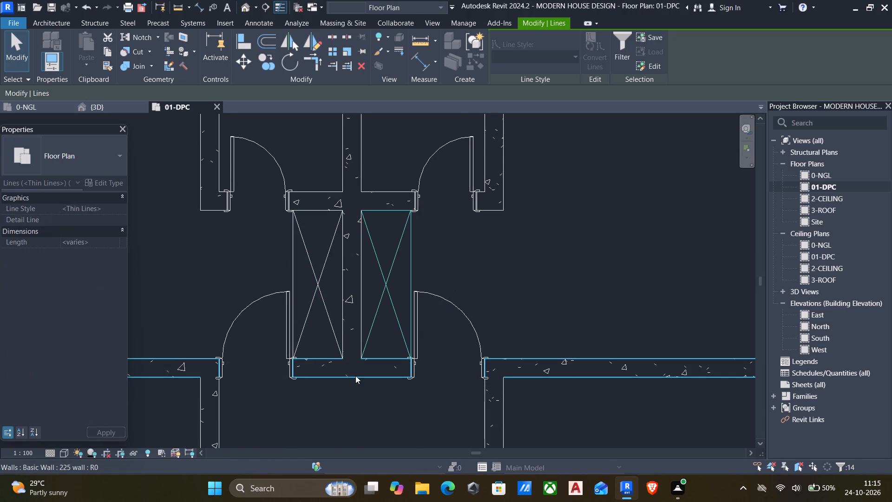
key("Escape")
Examine the mirrored crossed rectangles and the corridor walls and rooms to their south.
scroll(357, 377, "down", 7)
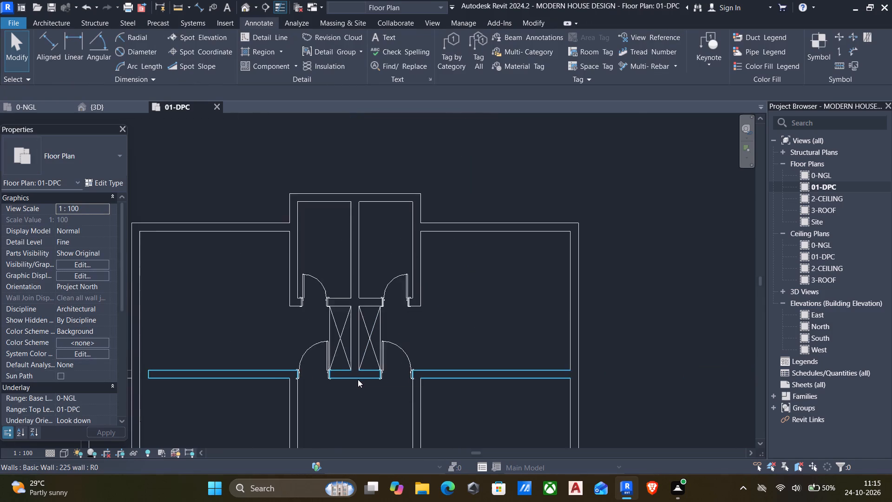
middle_click_drag(357, 376, 328, 330)
key("Escape")
scroll(325, 309, "up", 5)
scroll(298, 230, "up", 2)
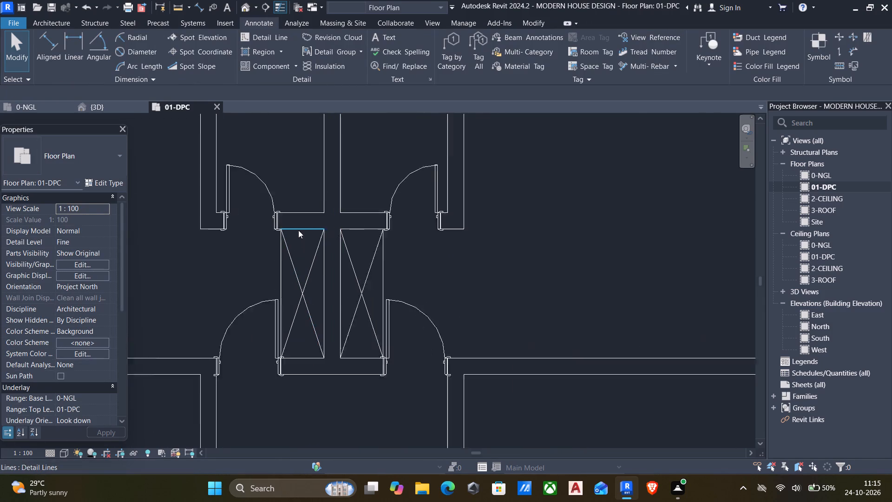
scroll(298, 230, "up", 4)
scroll(420, 250, "down", 8)
middle_click_drag(415, 292, 380, 226)
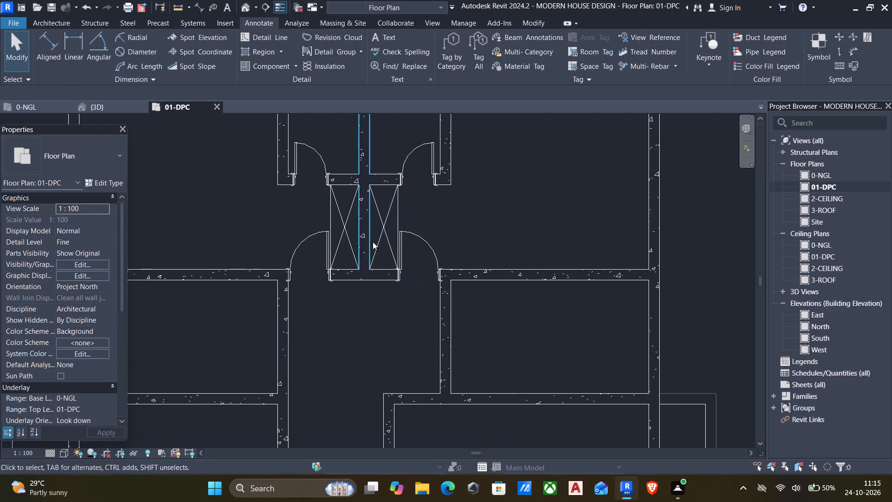
middle_click_drag(334, 268, 334, 244)
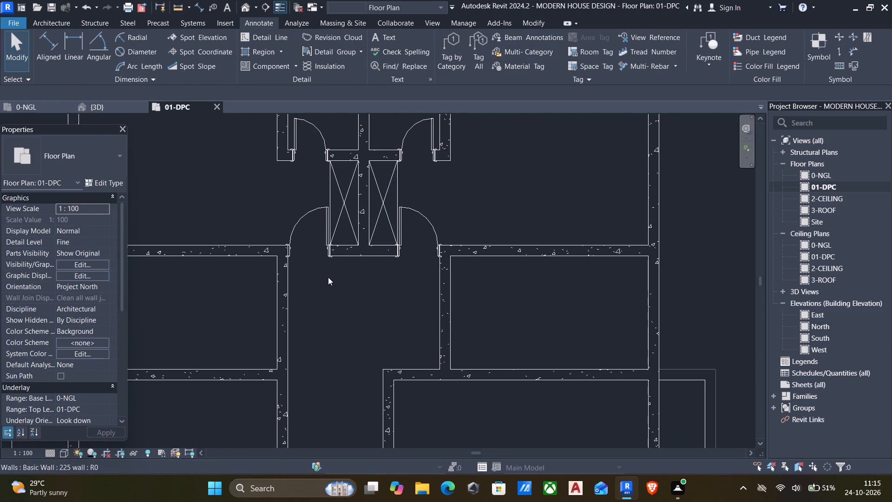
scroll(368, 311, "down", 3)
middle_click_drag(379, 330, 319, 268)
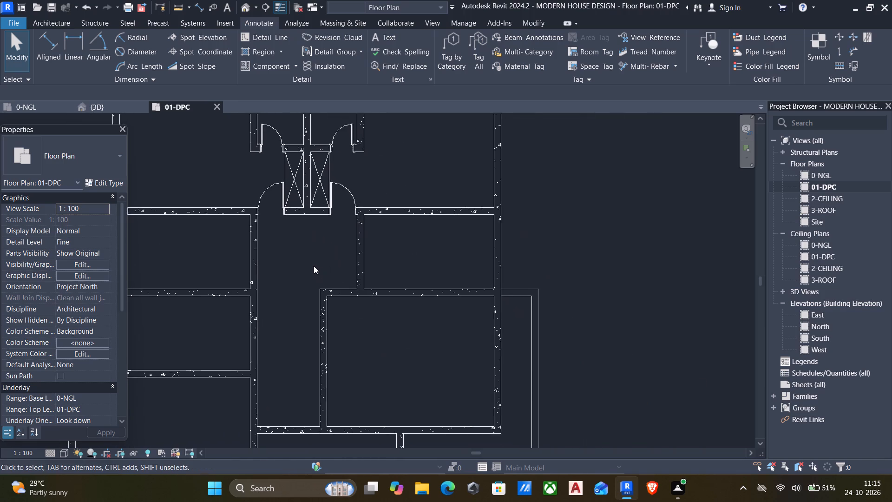
scroll(334, 300, "down", 1)
middle_click_drag(335, 305, 331, 281)
scroll(314, 280, "up", 6)
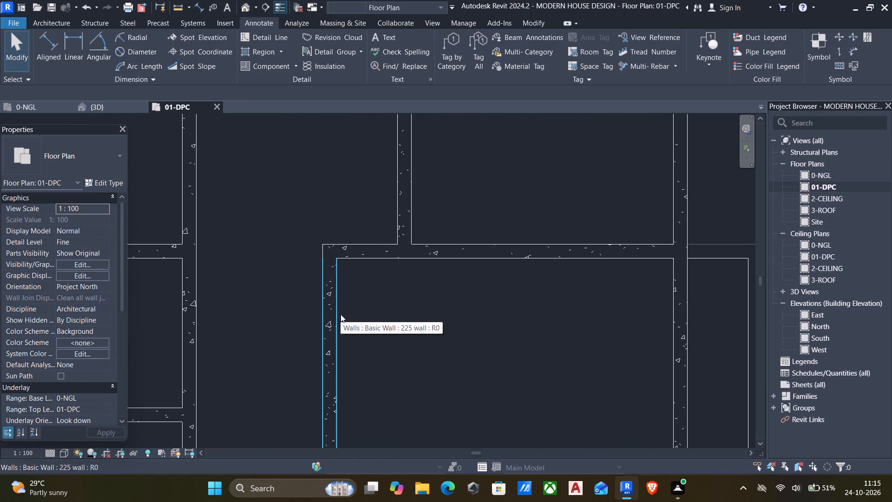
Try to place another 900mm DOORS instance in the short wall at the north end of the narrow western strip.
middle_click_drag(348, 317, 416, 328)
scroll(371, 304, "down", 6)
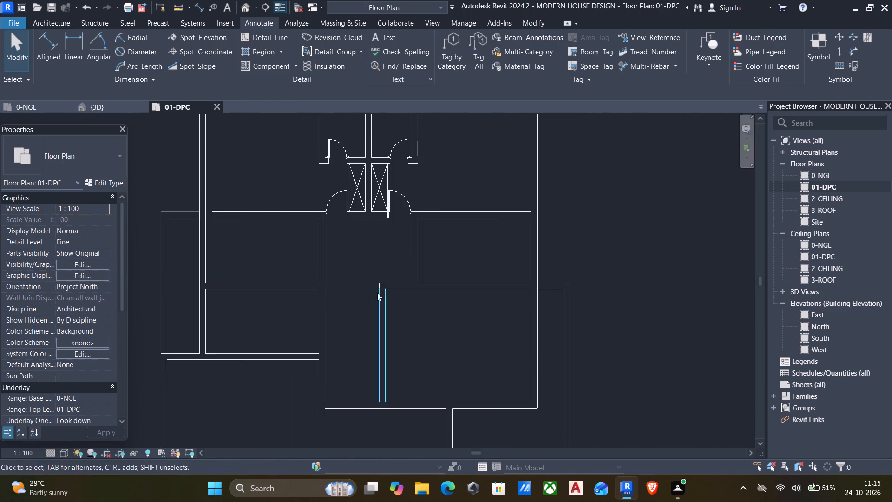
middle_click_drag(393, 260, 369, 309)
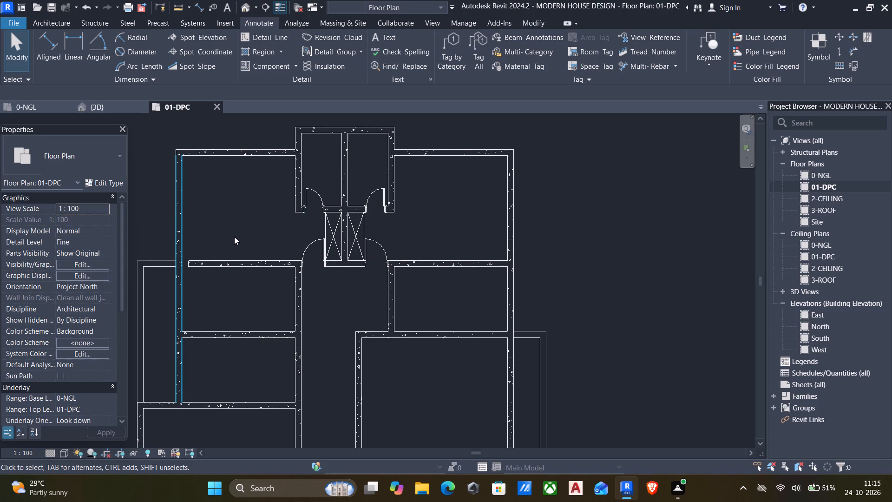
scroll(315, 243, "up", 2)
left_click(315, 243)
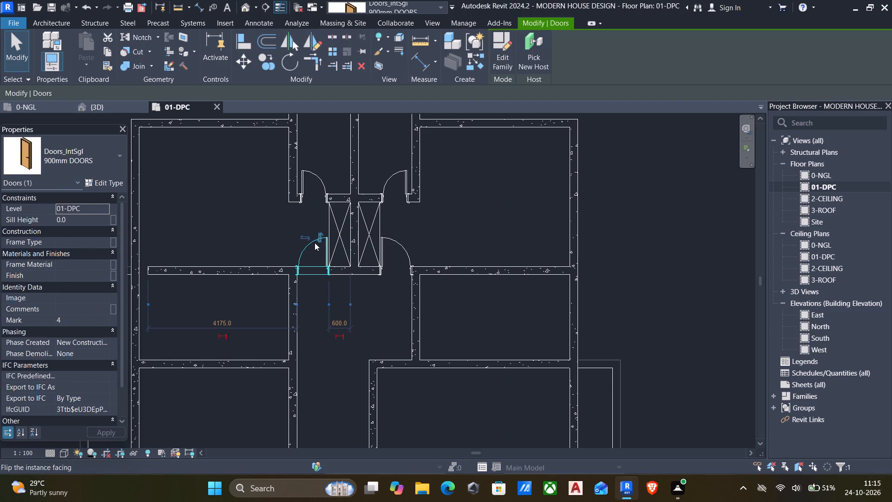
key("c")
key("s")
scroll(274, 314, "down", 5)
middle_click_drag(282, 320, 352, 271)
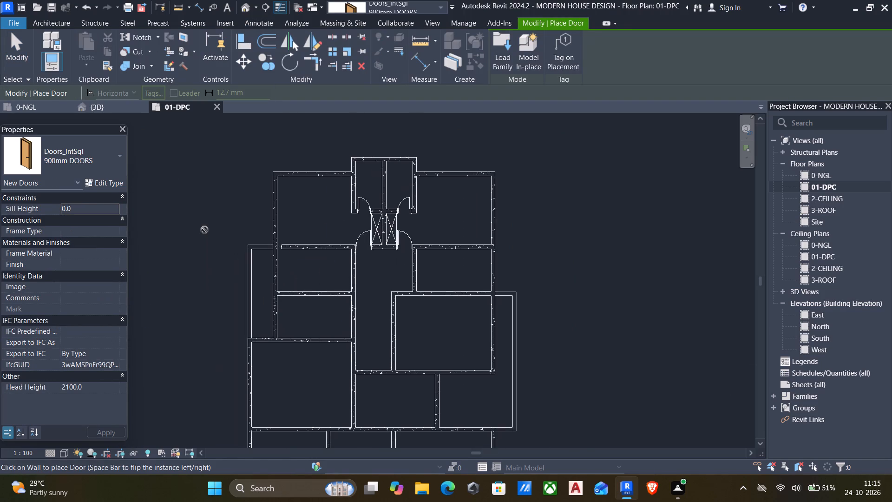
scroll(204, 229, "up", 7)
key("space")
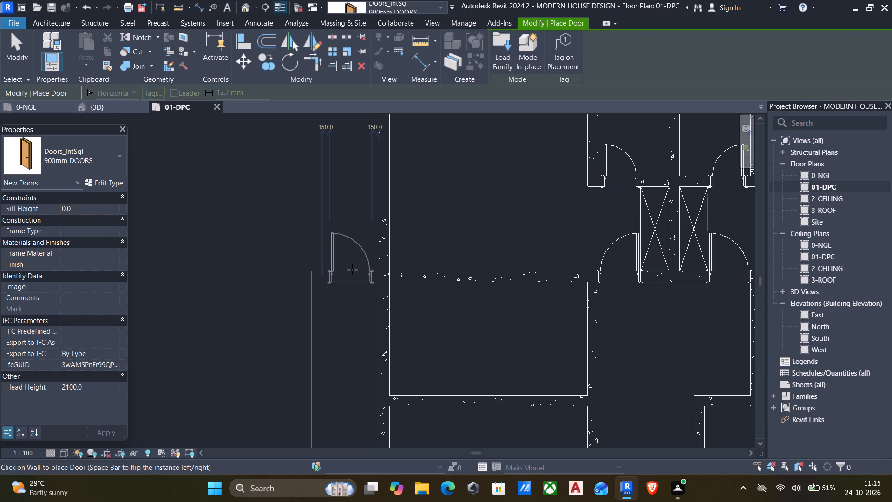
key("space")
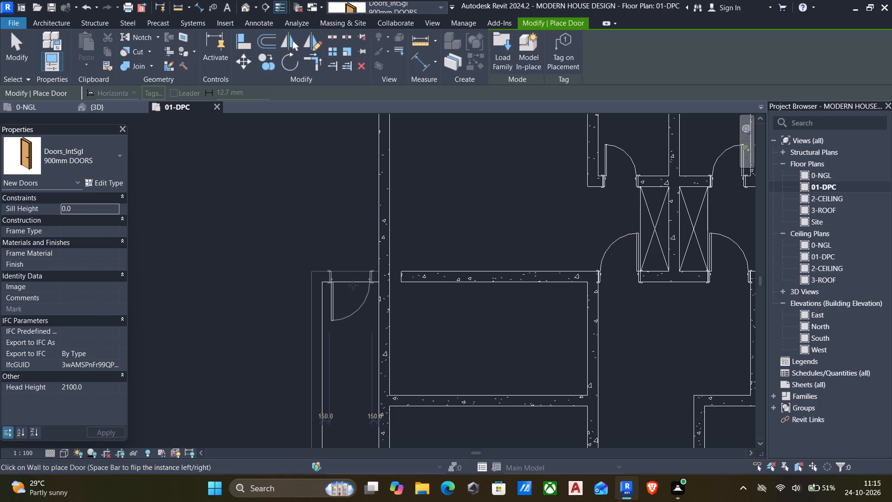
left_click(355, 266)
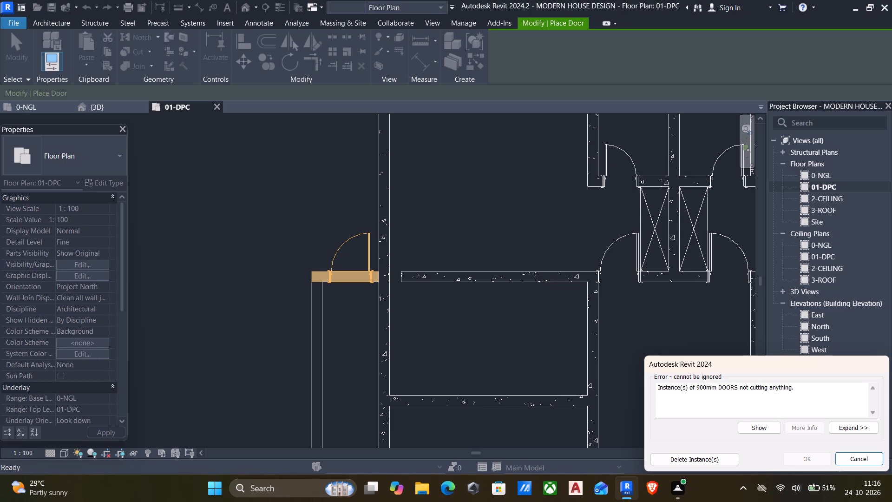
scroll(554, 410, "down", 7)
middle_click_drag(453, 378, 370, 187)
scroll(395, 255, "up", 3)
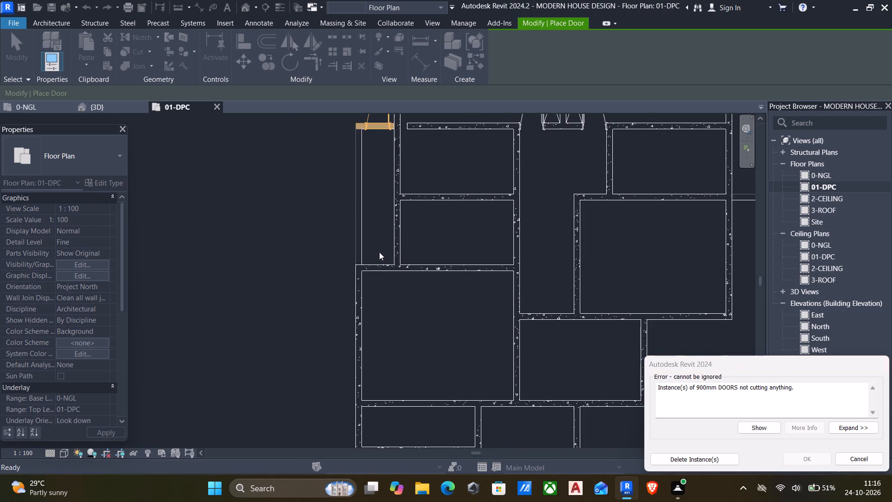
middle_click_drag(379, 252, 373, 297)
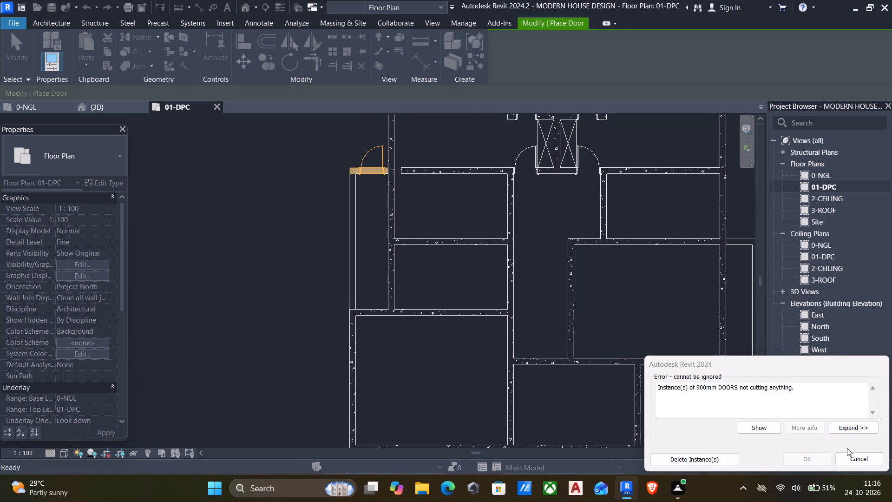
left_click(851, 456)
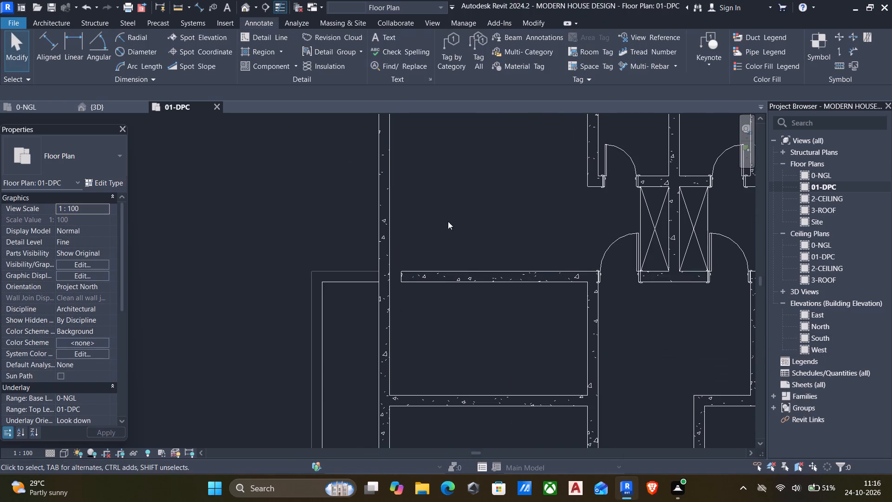
Place a matching 900mm DOORS instance in the wall closing the narrow western strip's south end, 150 mm from both side walls.
left_click(616, 246)
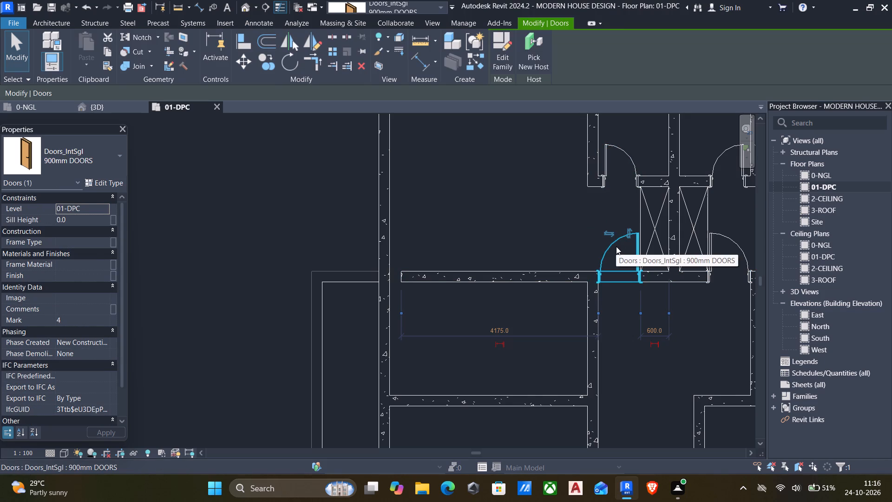
type("CS")
scroll(505, 293, "down", 5)
middle_click_drag(487, 307, 482, 184)
scroll(438, 263, "up", 6)
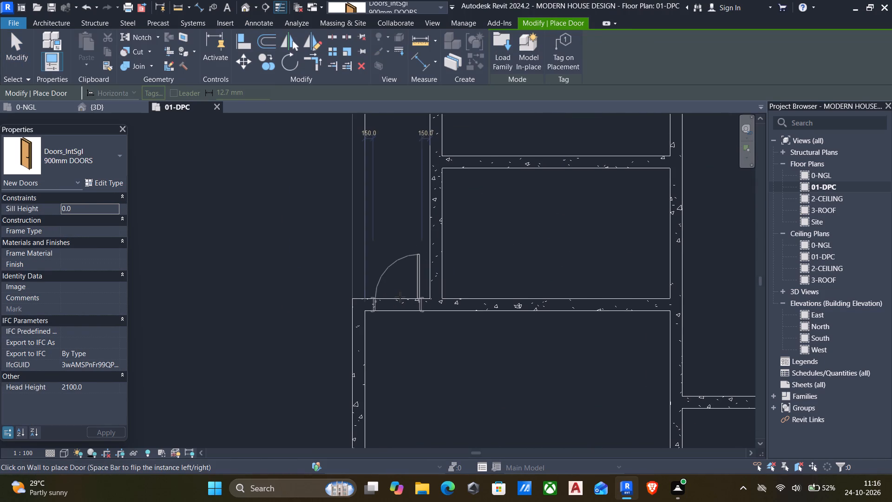
left_click(400, 297)
Place 900 mm doors beside the large western room's northeast corner: one in its east wall, 100 mm from the corner, and one in its north wall.
scroll(428, 314, "down", 6)
middle_click_drag(445, 325, 378, 296)
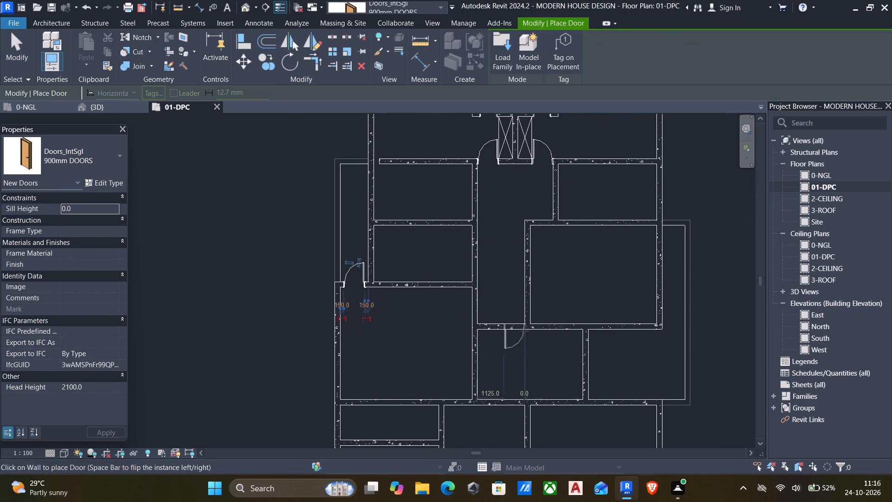
scroll(519, 335, "up", 4)
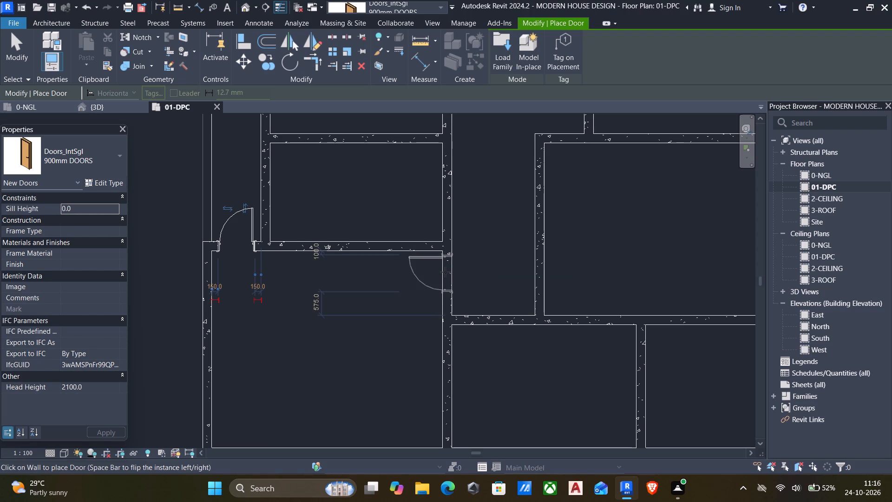
left_click(445, 272)
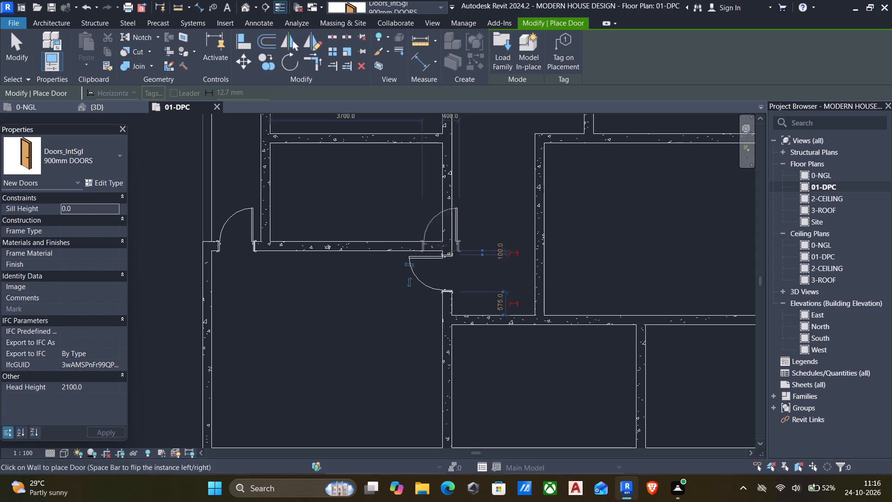
scroll(440, 243, "up", 4)
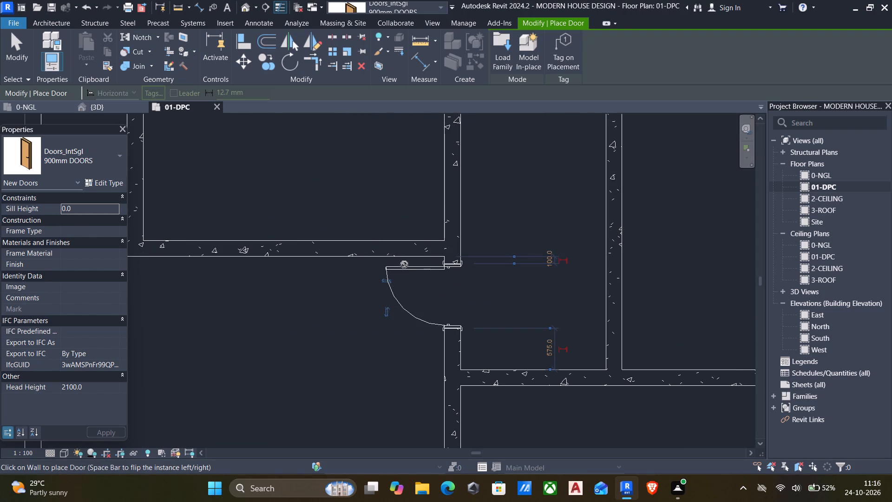
left_click(406, 238)
key("Escape")
key("Escape")
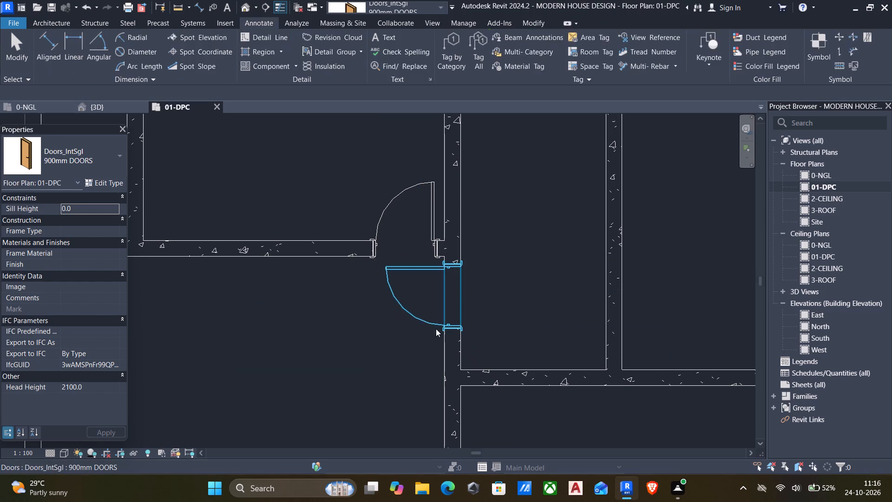
Flip the door in the large western room's east wall to swing into the corridor with its hinge on the south side.
left_click(419, 319)
key("space")
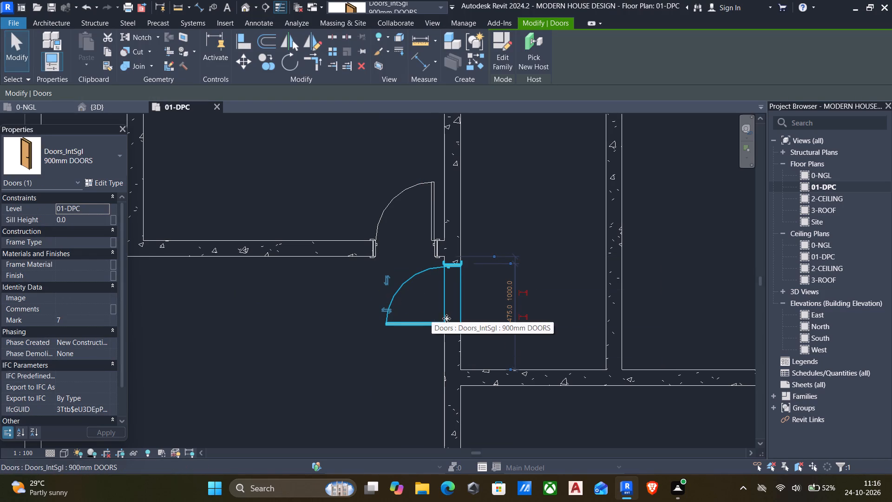
key("space")
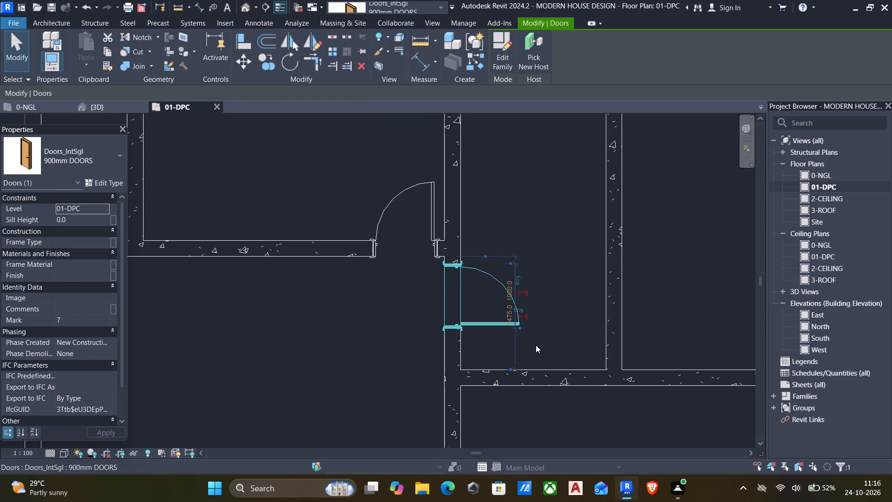
Align the corridor door's south jamb with the north face of the corridor's southern end wall.
type("AL")
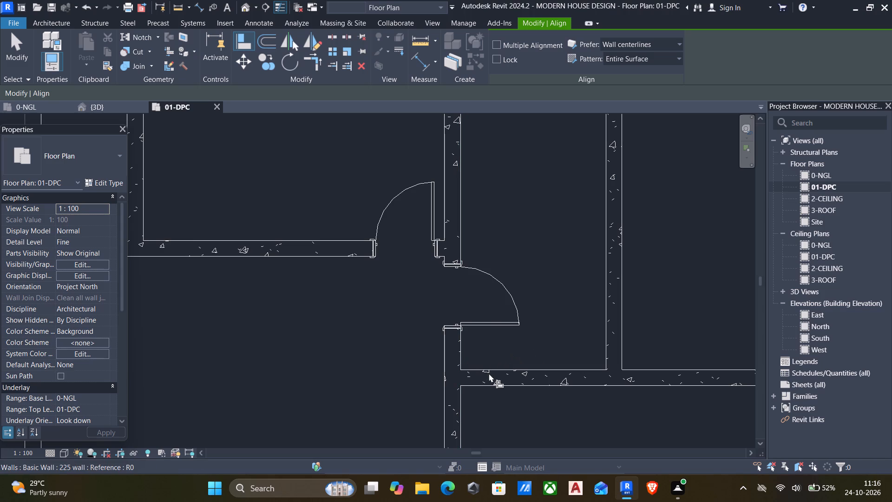
left_click(489, 373)
left_click(448, 328)
scroll(433, 342, "down", 6)
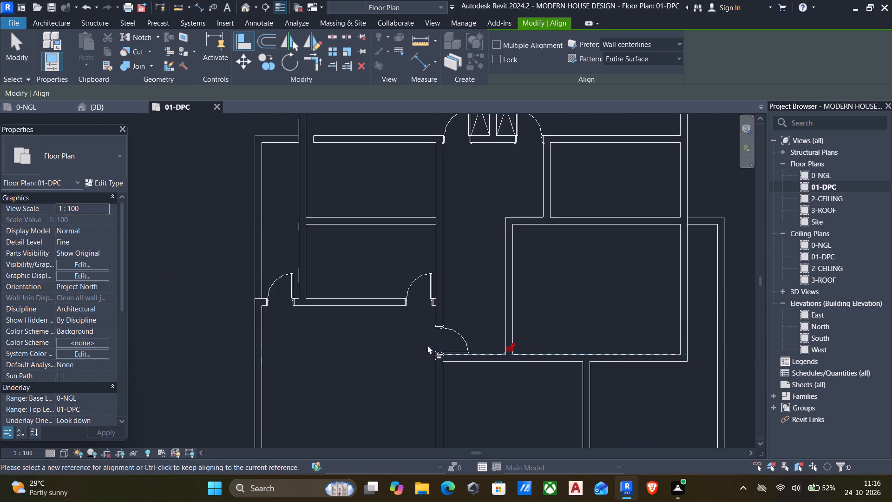
middle_click_drag(420, 347, 412, 334)
key("Escape")
middle_click_drag(379, 346, 361, 313)
scroll(360, 312, "down", 3)
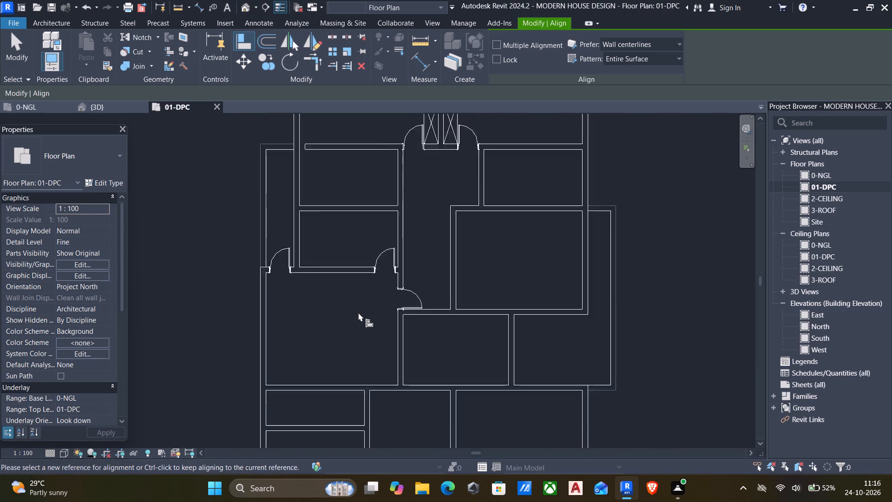
scroll(358, 312, "down", 2)
middle_click_drag(358, 312, 348, 316)
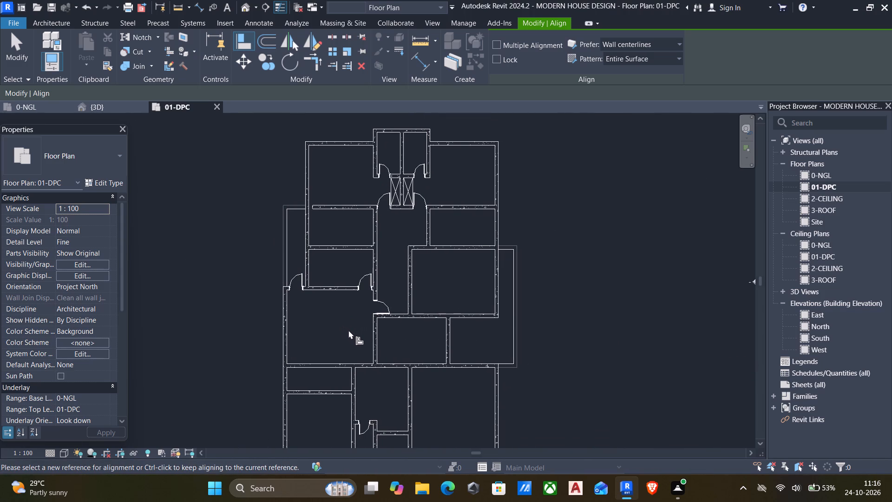
scroll(350, 342, "down", 1)
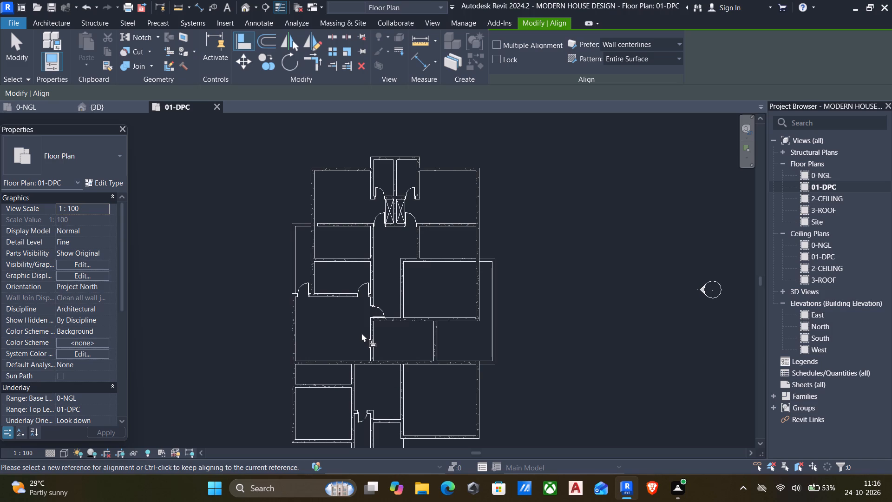
key("Escape")
Place a matching 900 mm door 100 mm south of the corridor's end wall, hinged on its north side and opening east.
left_click(377, 309)
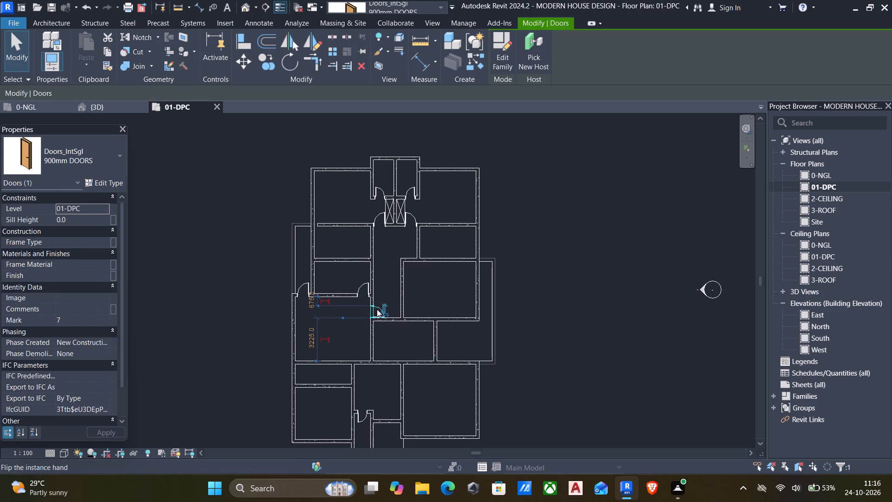
type("CS")
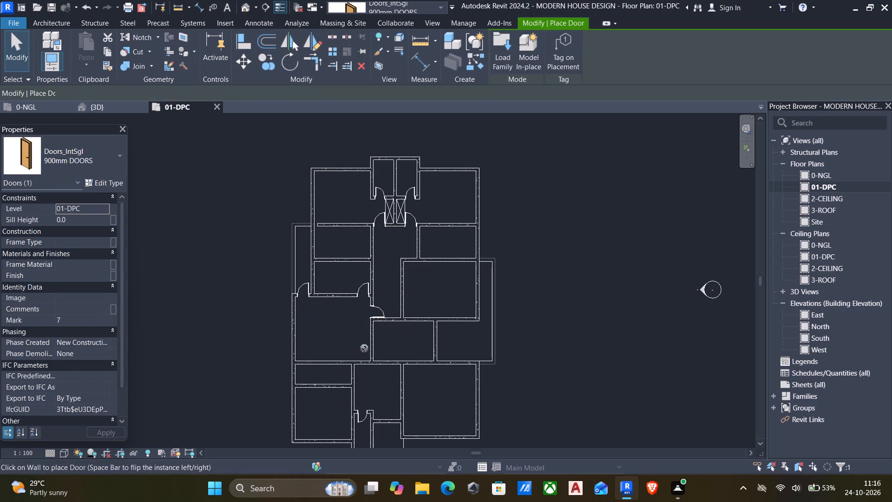
middle_click_drag(365, 353, 361, 321)
scroll(372, 299, "up", 5)
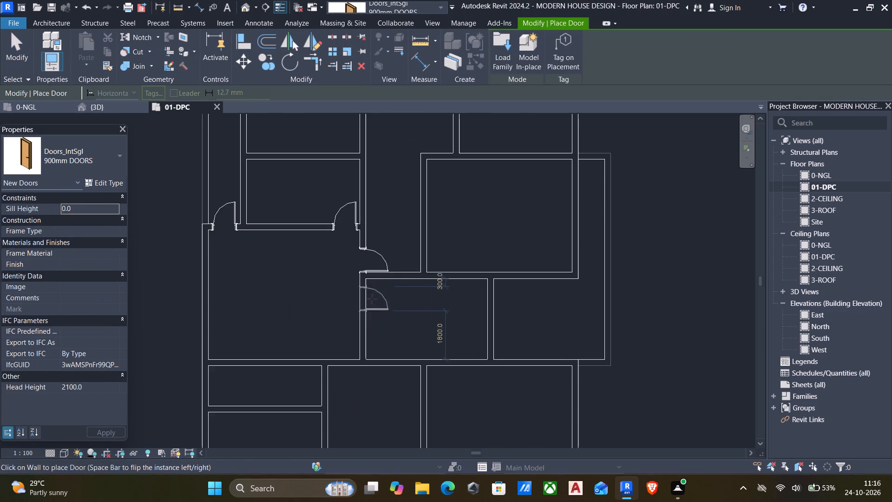
key("space")
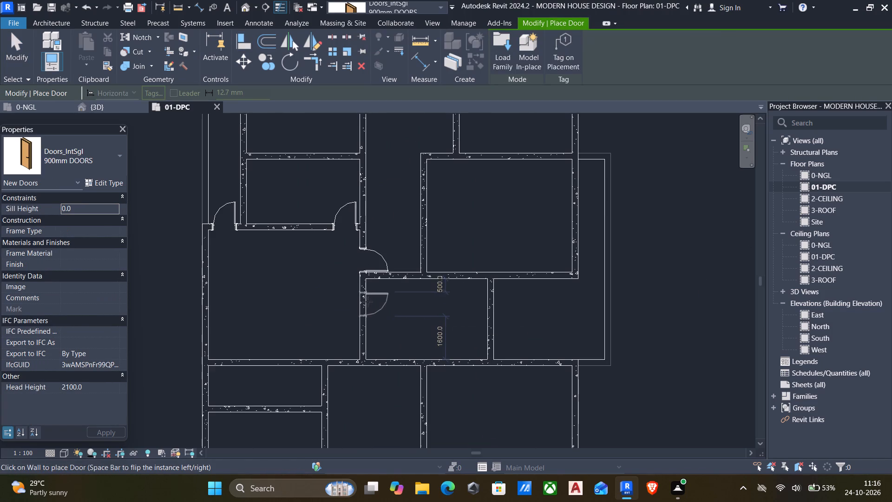
left_click(367, 294)
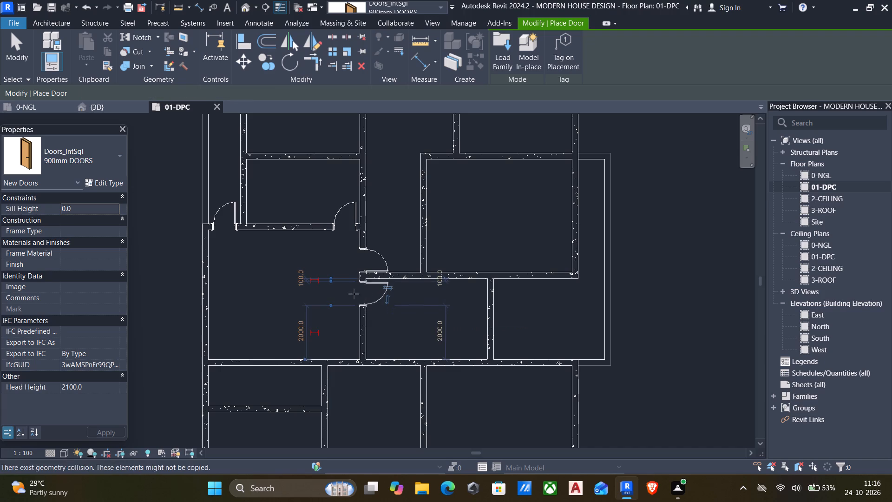
scroll(315, 296, "down", 1)
key("Escape")
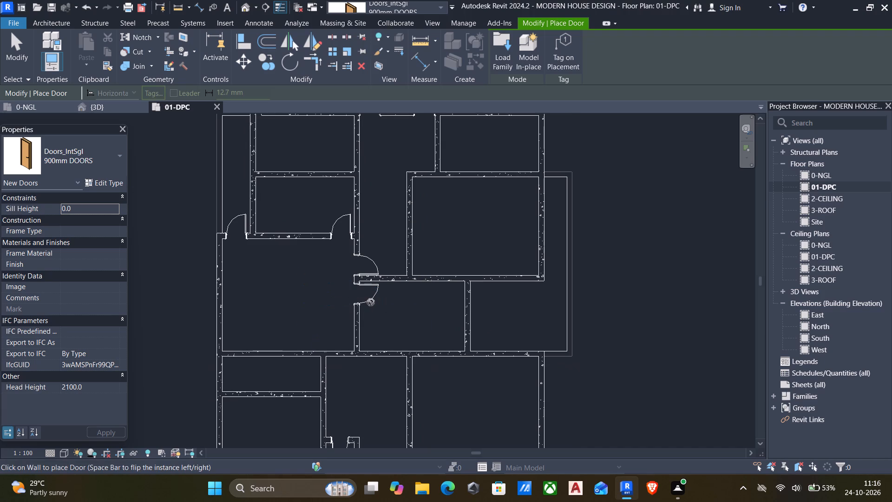
middle_click_drag(361, 308, 342, 315)
middle_click(341, 316)
scroll(331, 323, "down", 1)
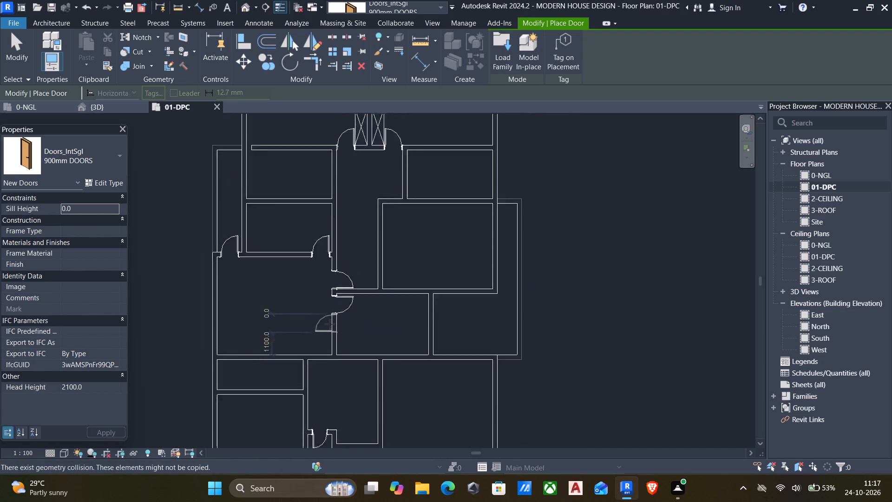
scroll(330, 324, "down", 3)
key("Escape")
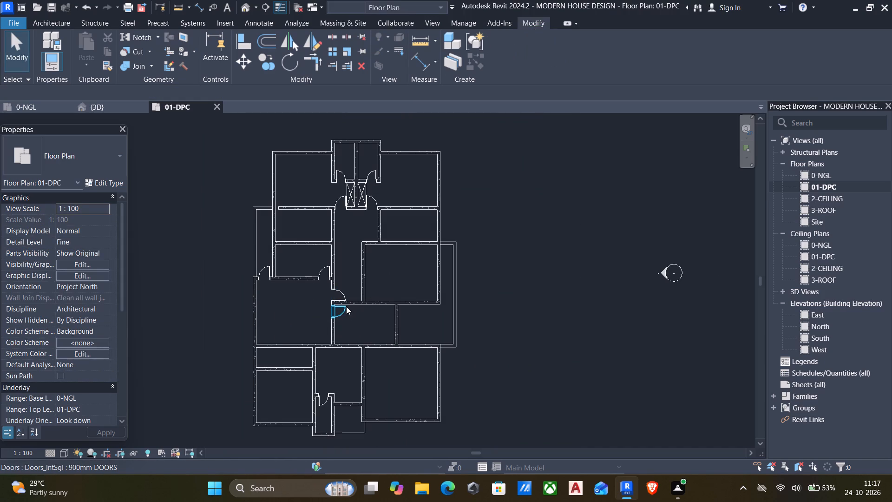
Place a matching 900 mm door in the corridor's southern end wall, about 40 mm from its east wall, hinged east and opening north.
left_click(347, 309)
type("CS")
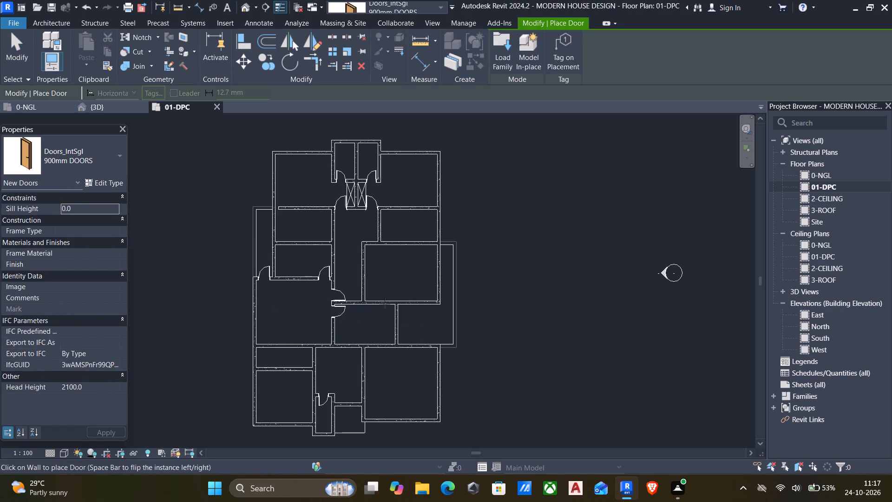
scroll(379, 290, "up", 11)
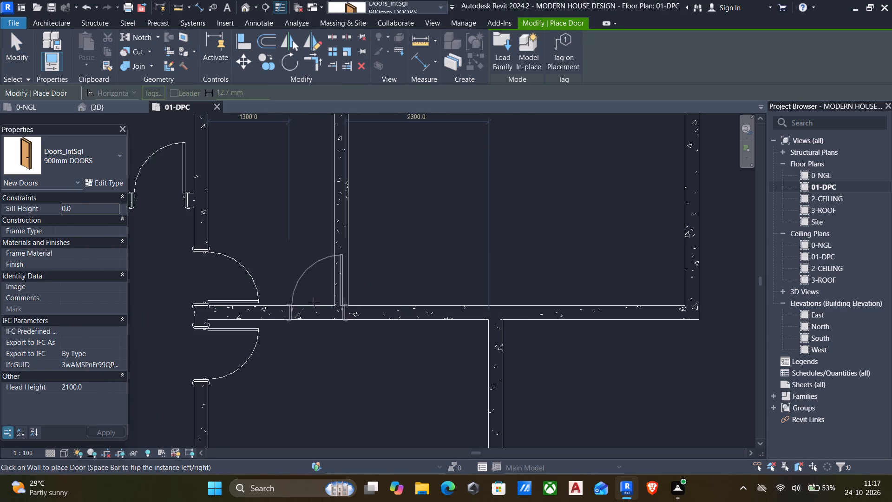
scroll(302, 302, "up", 4)
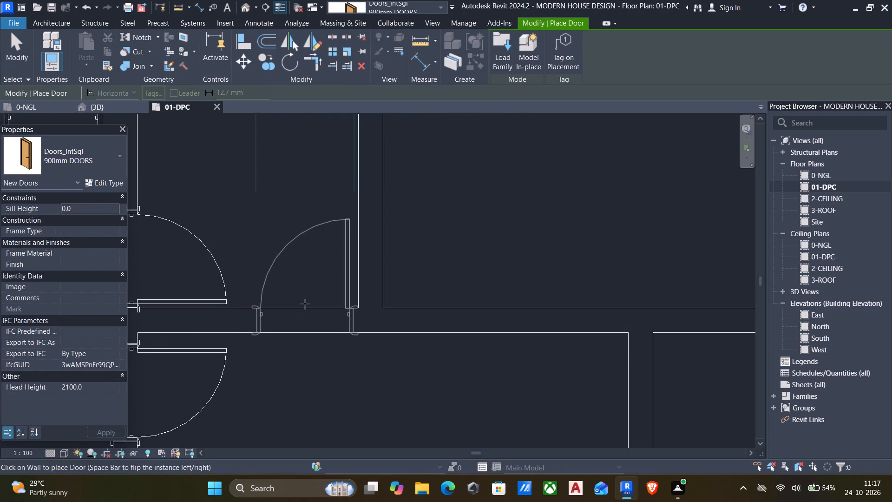
left_click(305, 304)
scroll(332, 326, "down", 6)
middle_click_drag(340, 343, 381, 297)
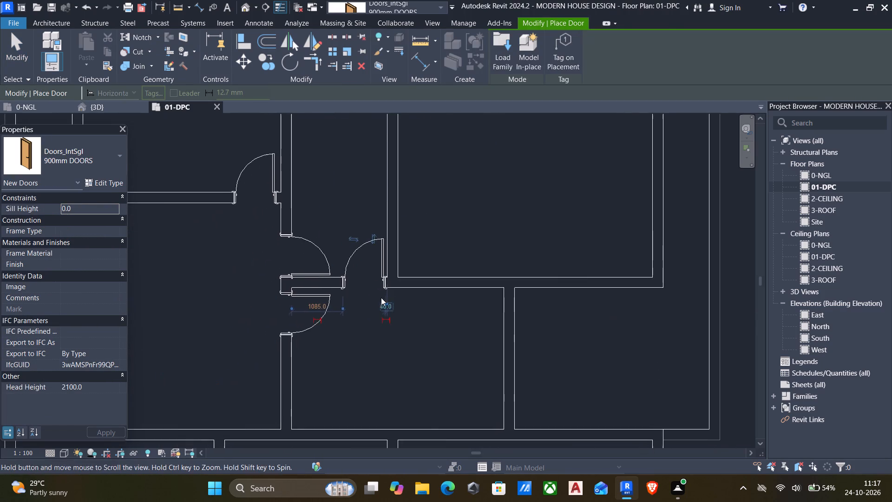
middle_click_drag(381, 297, 381, 298)
scroll(387, 297, "down", 6)
middle_click_drag(368, 312, 323, 284)
middle_click_drag(352, 317, 294, 289)
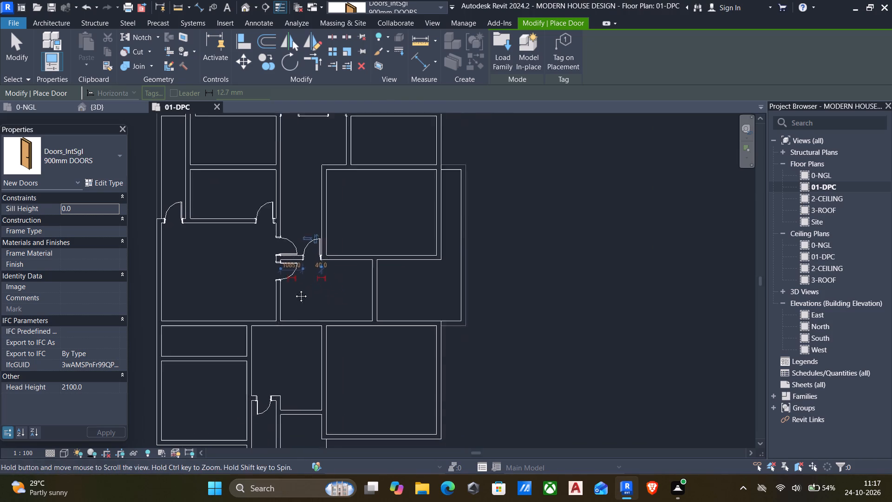
middle_click_drag(294, 289, 277, 282)
scroll(295, 293, "down", 3)
middle_click_drag(333, 310, 371, 346)
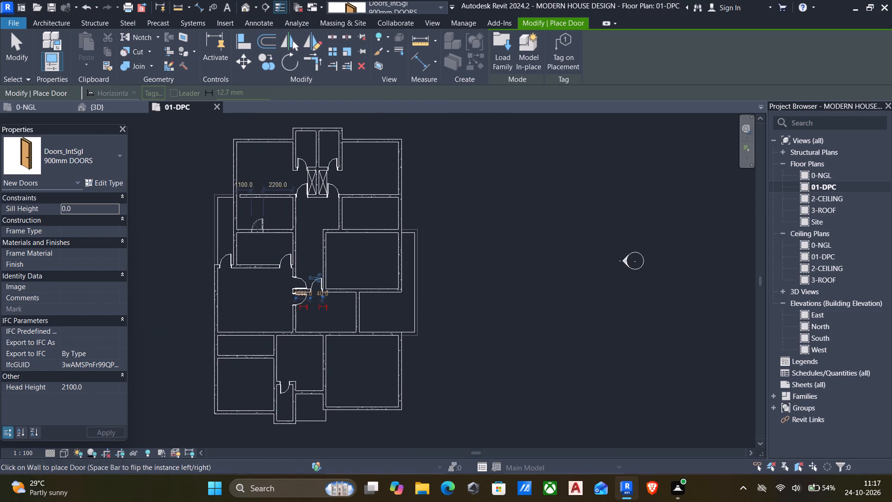
key("Escape")
scroll(245, 202, "up", 6)
key("Escape")
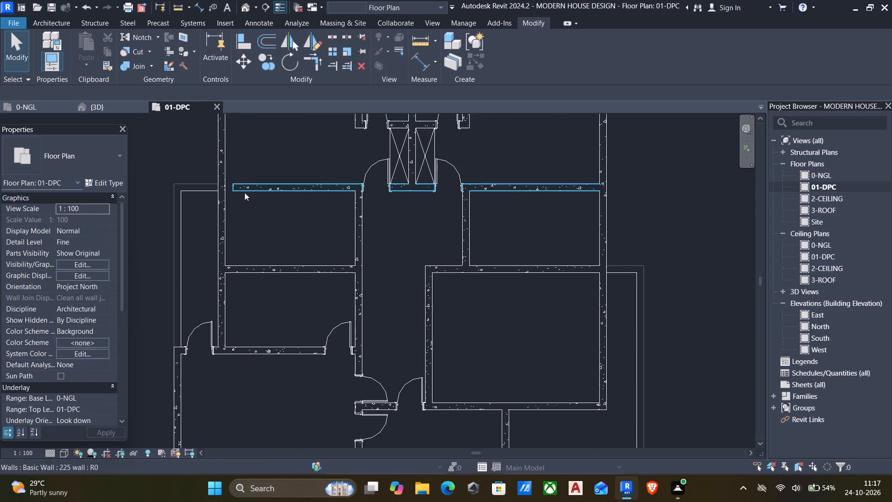
Align the west end of the northwest room's south wall with the inner face of the west exterior wall.
left_click(244, 192)
type("AL")
scroll(236, 199, "up", 5)
left_click(215, 191)
left_click(231, 178)
scroll(236, 209, "down", 4)
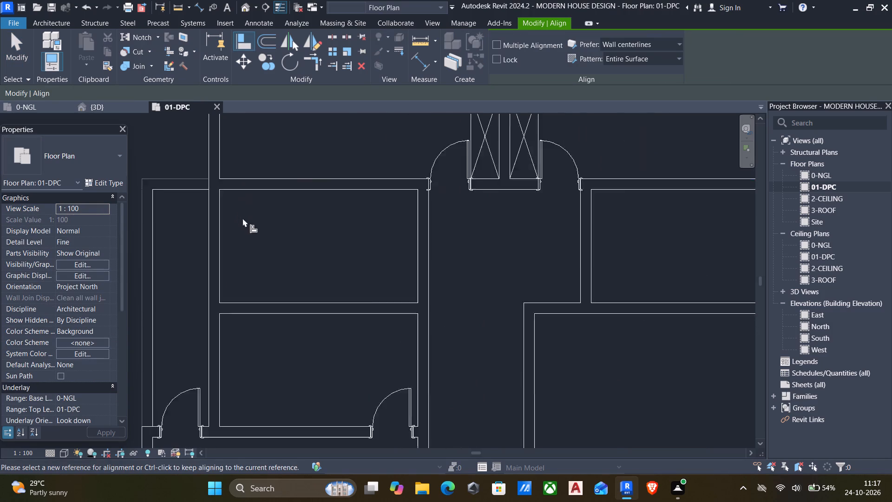
scroll(243, 218, "down", 3)
key("Escape")
scroll(270, 280, "down", 3)
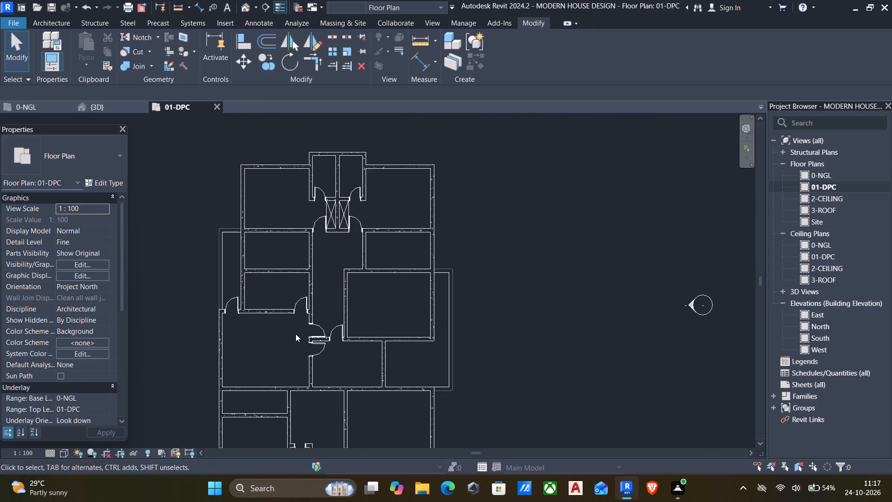
Place a matching 900 mm door in the large eastern room's west wall, 100 mm from its north wall, hinged north and opening inward.
left_click(318, 349)
type("CS")
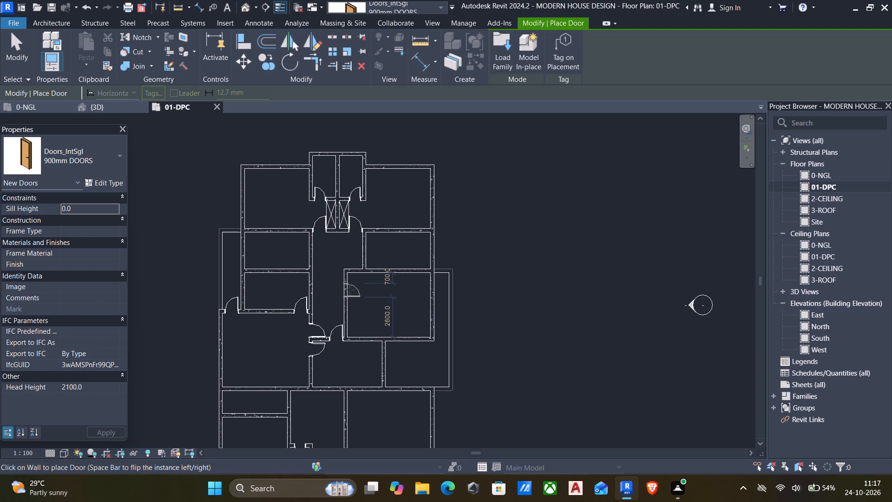
key("space")
scroll(350, 290, "up", 6)
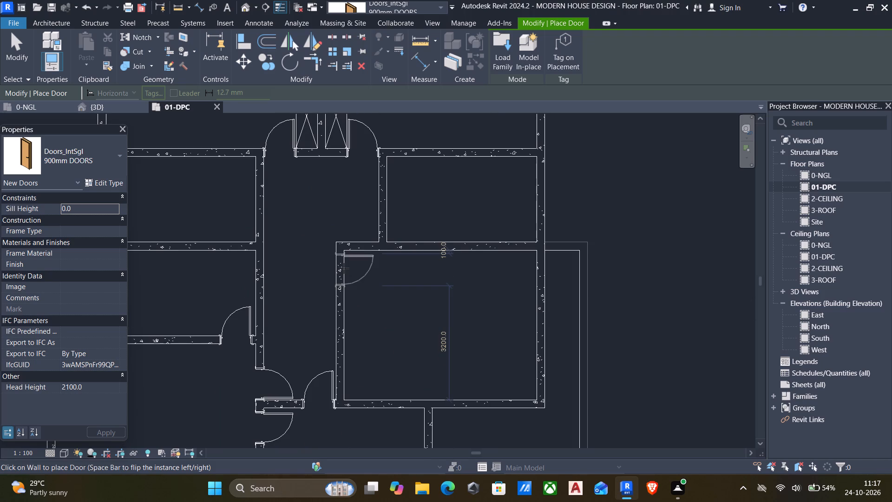
left_click(344, 268)
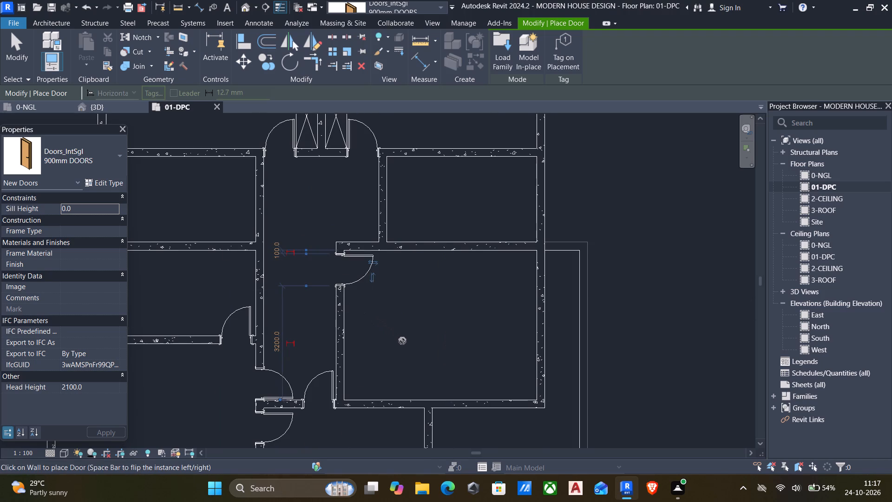
Place a 900 mm door in the southwest room's east wall, 200 mm from its north wall, hinged north and opening into the room.
scroll(402, 342, "down", 3)
middle_click_drag(403, 354, 407, 325)
scroll(329, 380, "down", 2)
middle_click_drag(327, 373, 316, 300)
scroll(316, 335, "up", 1)
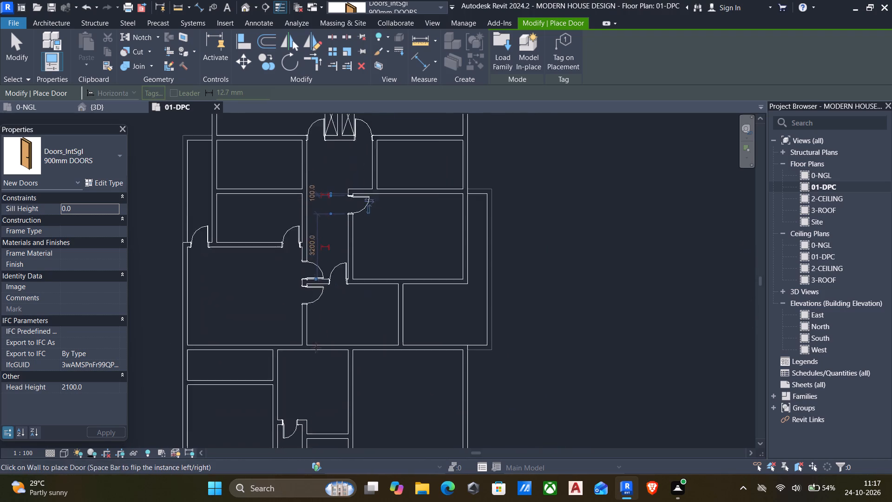
scroll(316, 348, "up", 1)
scroll(319, 357, "down", 2)
middle_click_drag(319, 355, 327, 294)
scroll(295, 328, "up", 7)
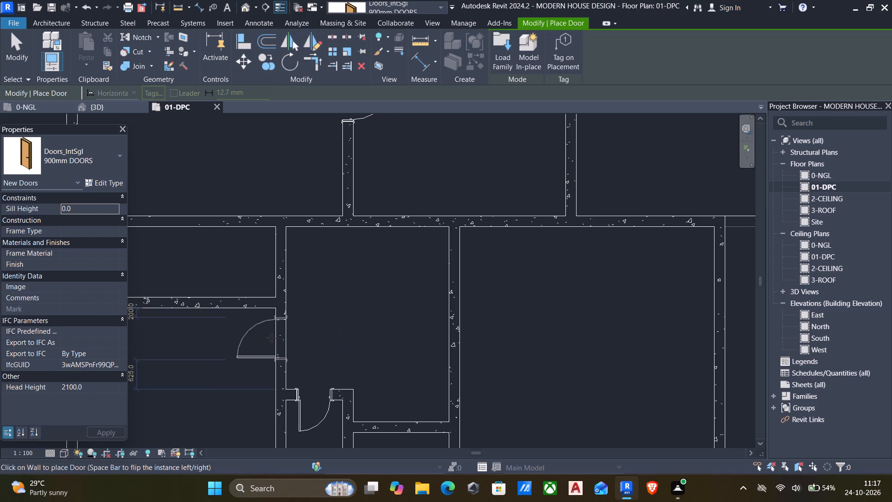
key("space")
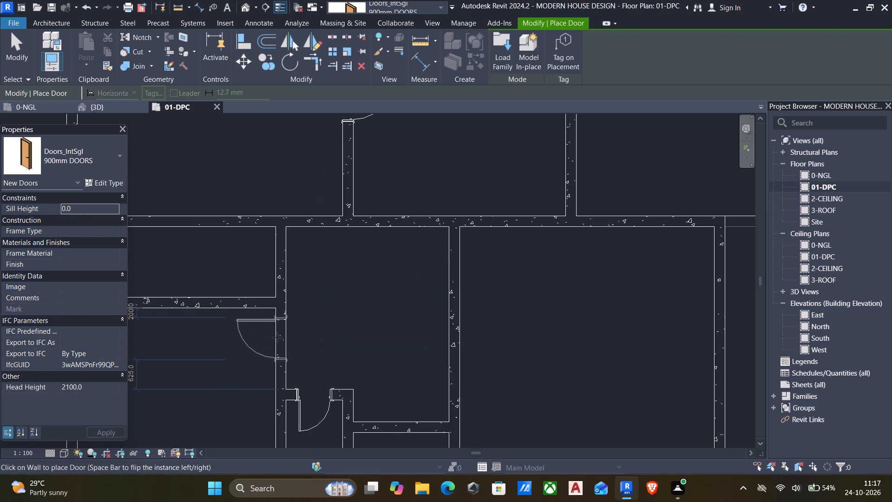
left_click(277, 337)
scroll(317, 345, "down", 7)
middle_click_drag(338, 338, 292, 298)
scroll(292, 298, "up", 1)
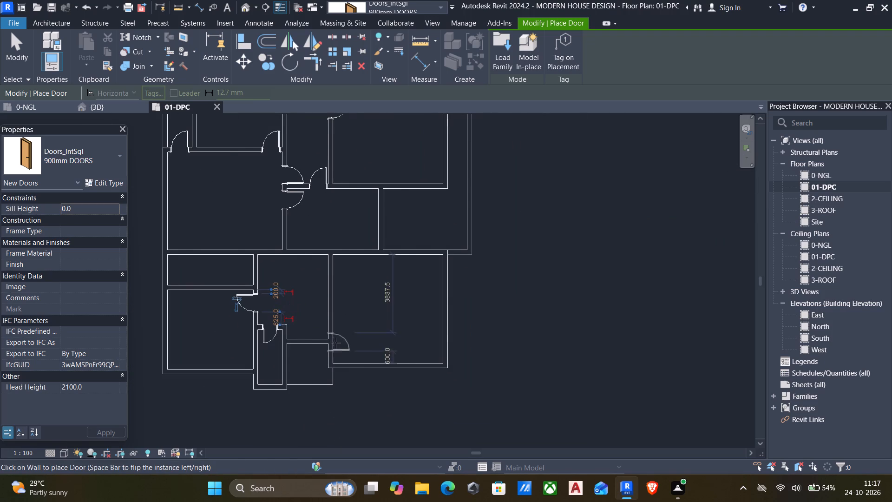
scroll(287, 311, "down", 3)
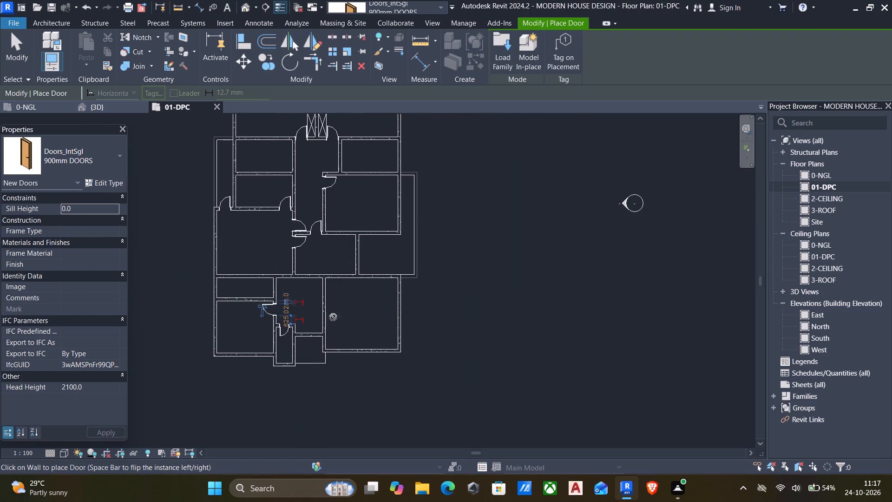
scroll(309, 318, "up", 4)
key("Escape")
scroll(266, 346, "up", 7)
key("Escape")
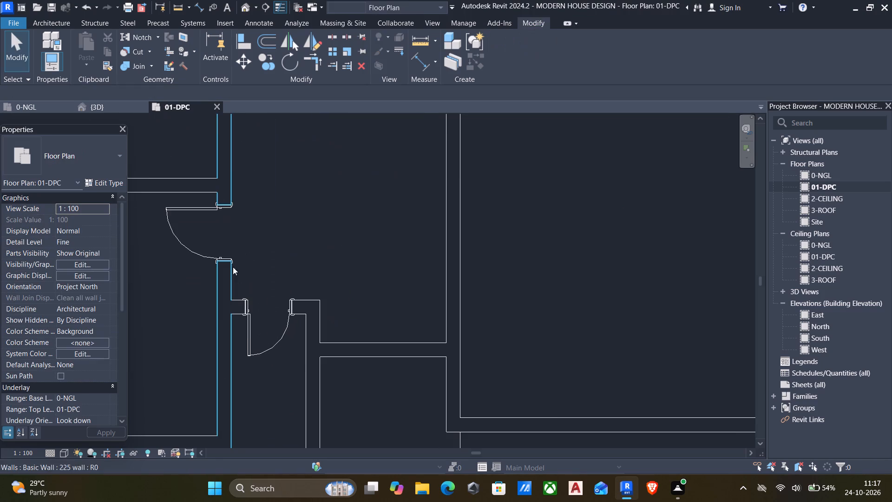
Set the southwest room door's distance from the room's north wall to 50 mm.
left_click(189, 209)
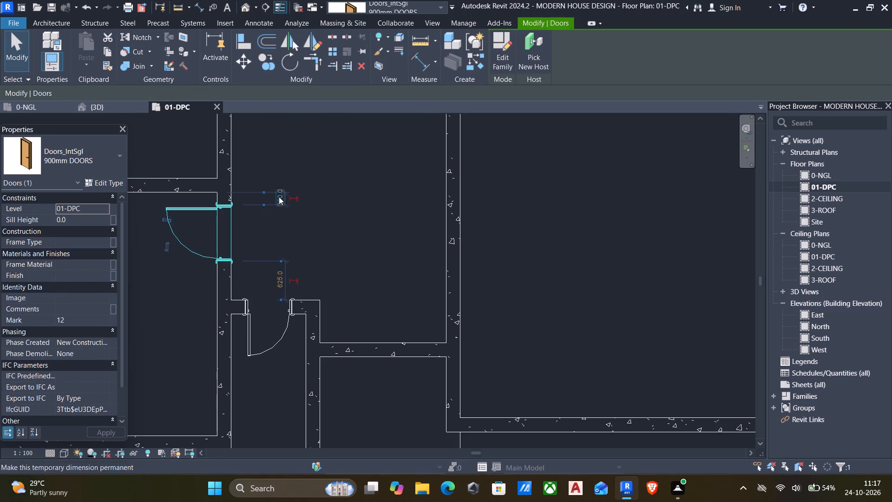
left_click(279, 197)
key("5")
key("0")
key("Return")
Check the offsets of the 750 mm door to the small southern room from its adjoining walls.
scroll(321, 230, "down", 5)
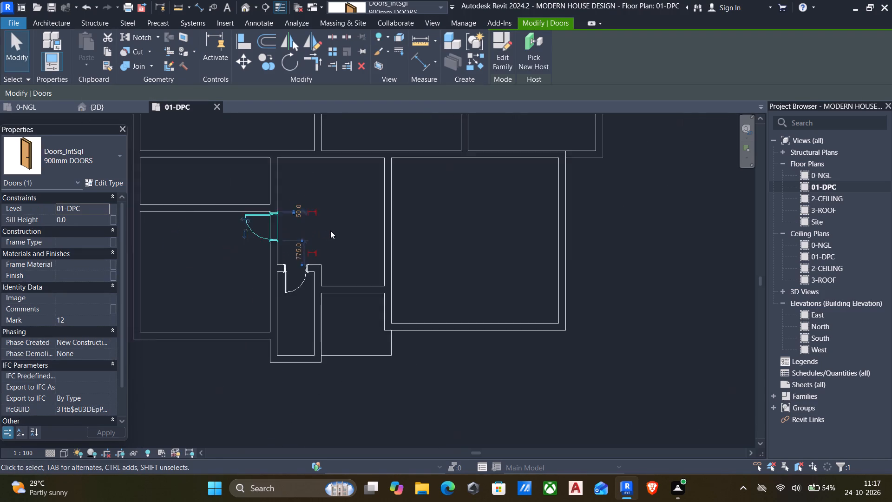
scroll(330, 231, "down", 2)
middle_click_drag(333, 234, 354, 349)
scroll(339, 370, "up", 5)
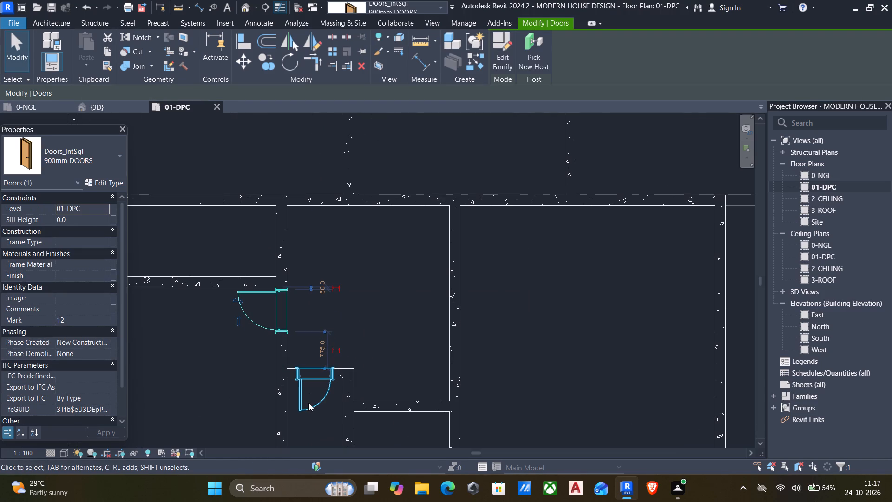
left_click(308, 403)
scroll(293, 311, "up", 6)
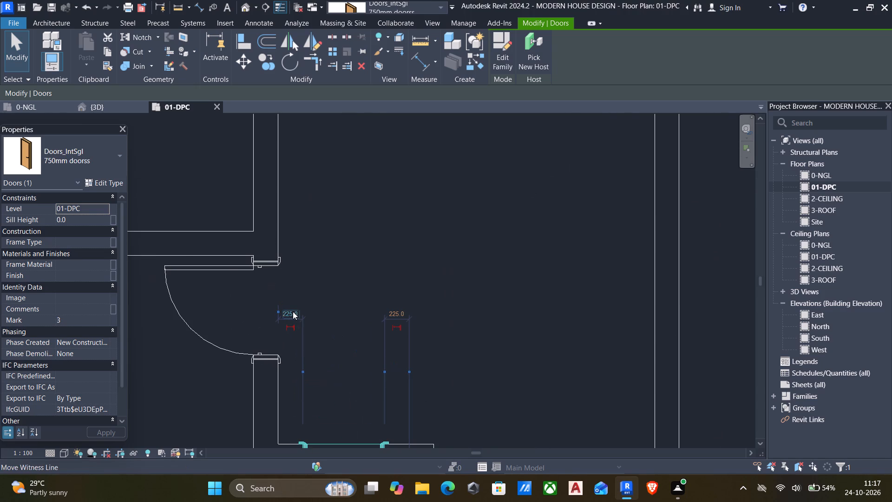
scroll(425, 327, "down", 7)
scroll(489, 250, "up", 1)
Set the distance between the corridor's southern end wall and the 900 mm door just south of it to 50 mm.
middle_click_drag(489, 250, 410, 417)
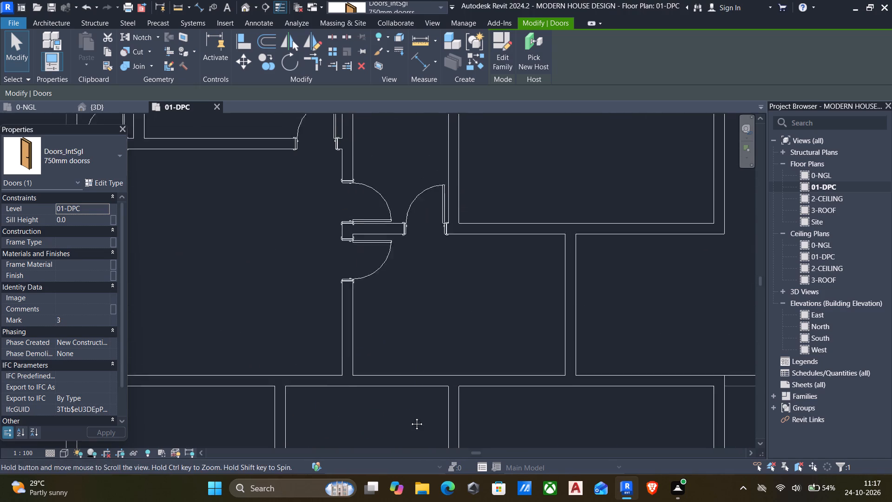
middle_click_drag(410, 417, 410, 420)
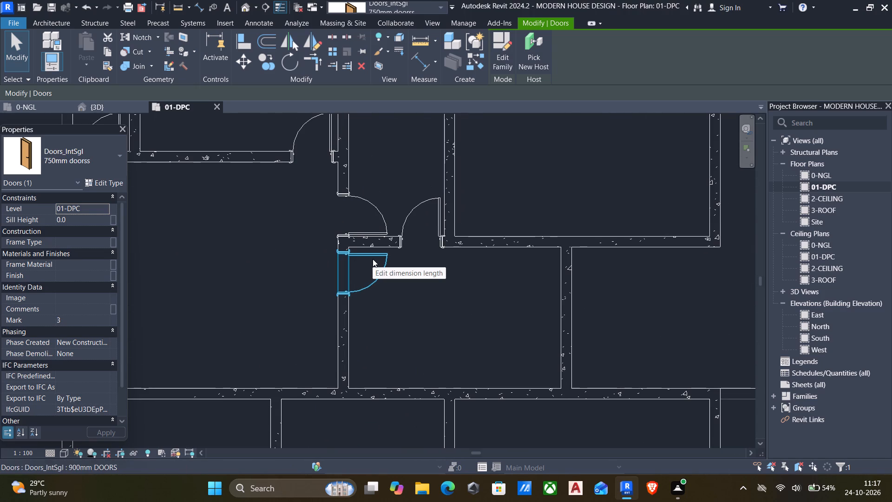
left_click(373, 259)
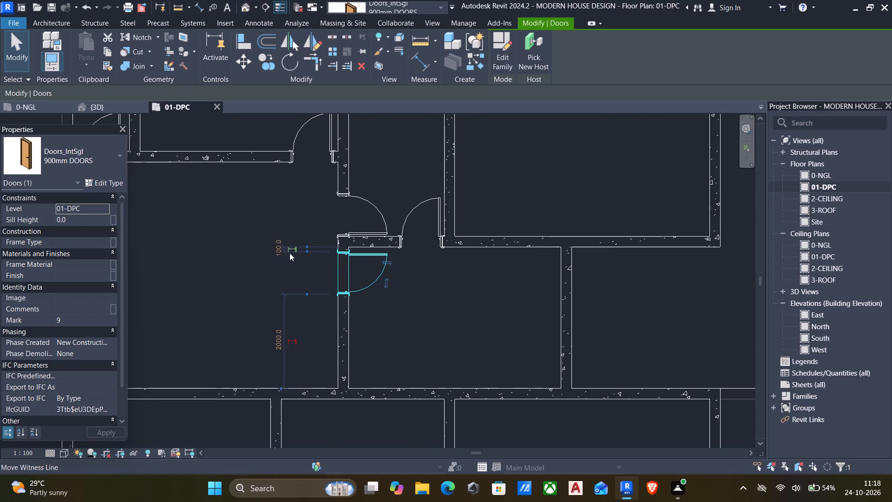
left_click(277, 249)
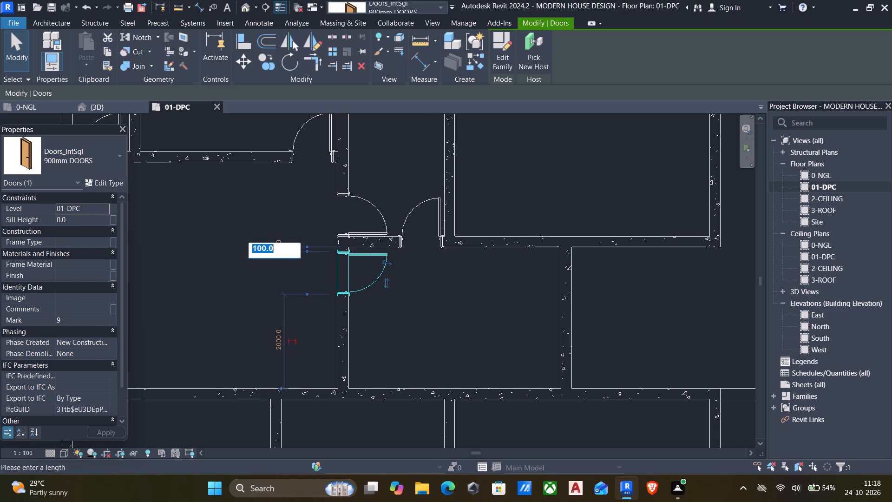
type("50")
key("Return")
Delete the 900 mm door between the large western room and the corridor, just north of the corridor's end wall.
scroll(280, 264, "down", 7)
middle_click_drag(234, 317, 230, 348)
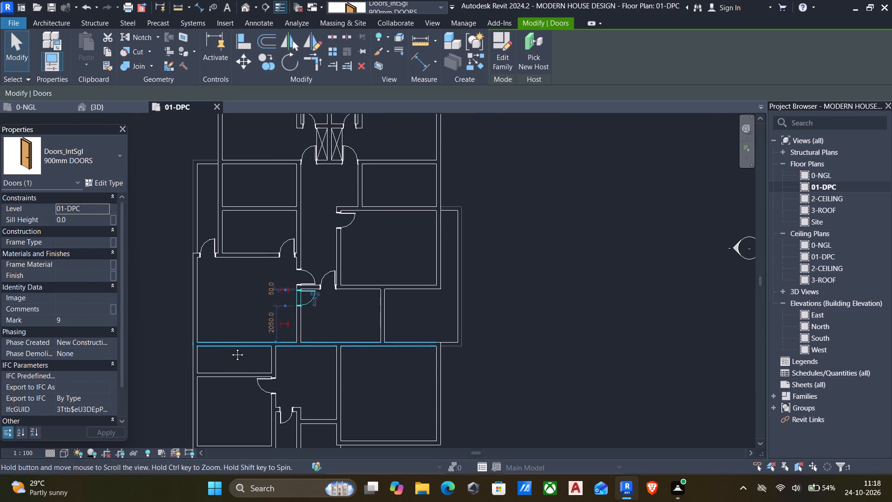
middle_click_drag(230, 348, 230, 349)
scroll(286, 277, "up", 5)
left_click(282, 222)
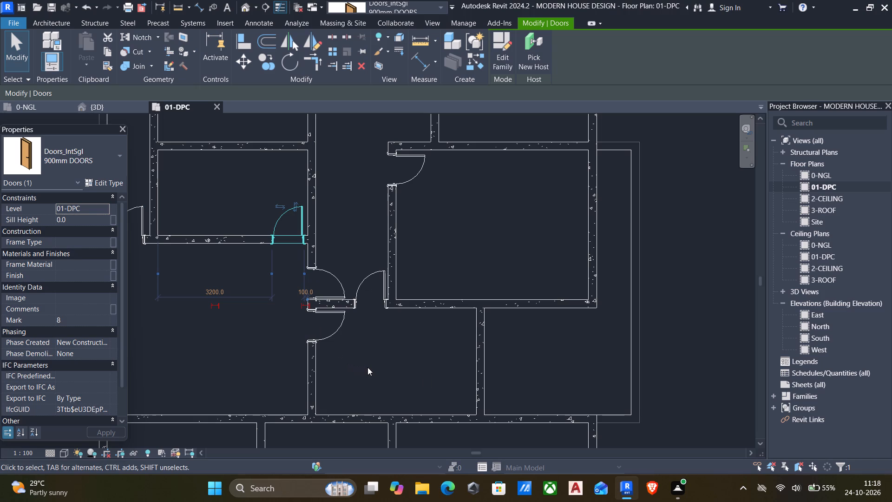
left_click(314, 269)
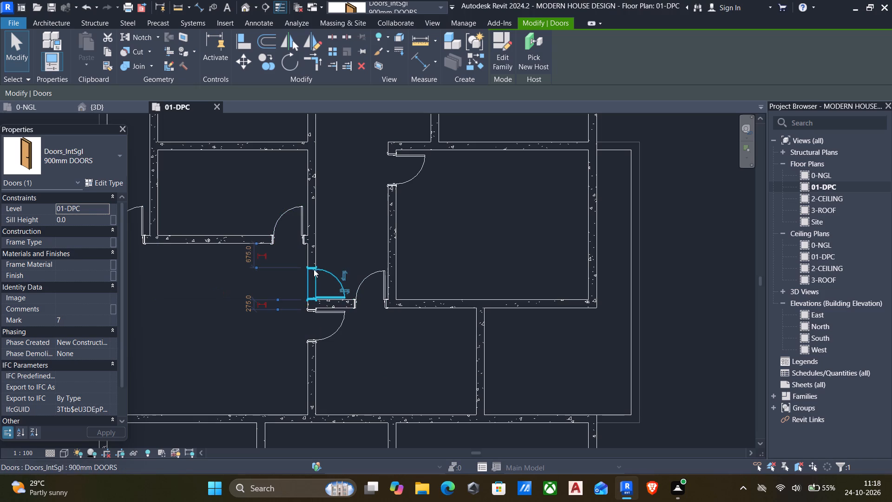
key("Delete")
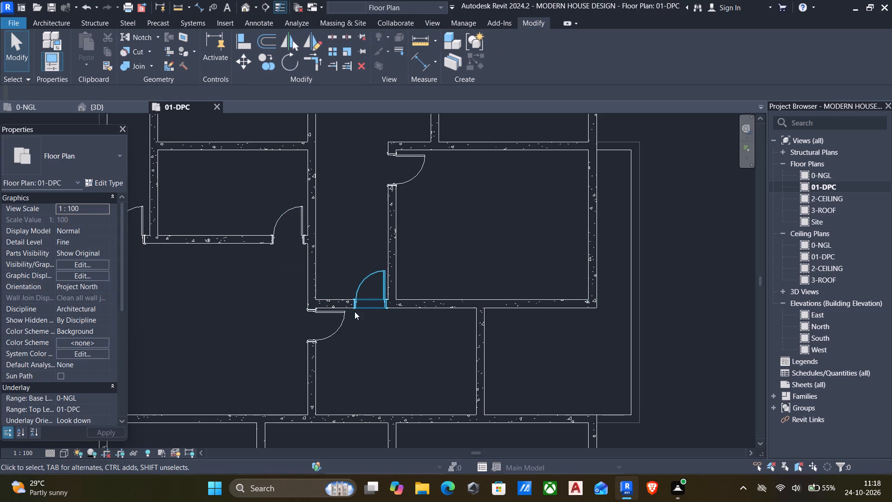
Set the distance of the door in the corridor's southern end wall from the corridor's east wall to 50 mm.
left_click(358, 289)
scroll(396, 357, "up", 16)
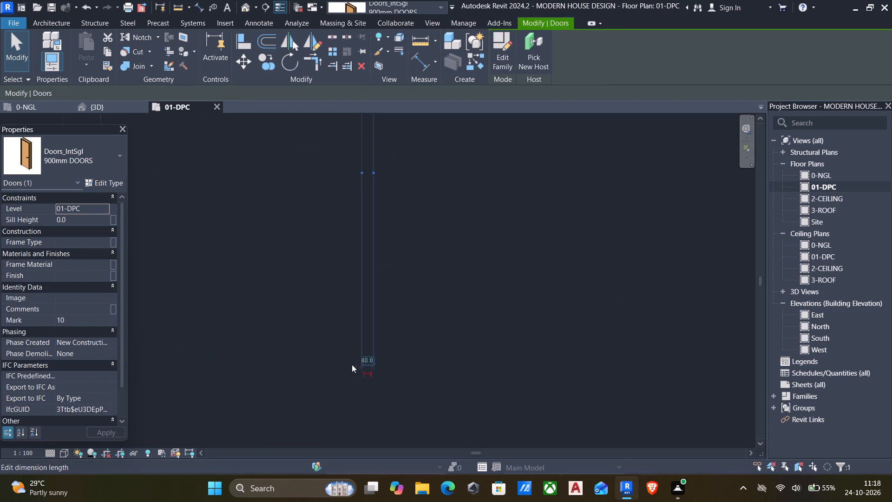
left_click(374, 358)
type("50")
key("Return")
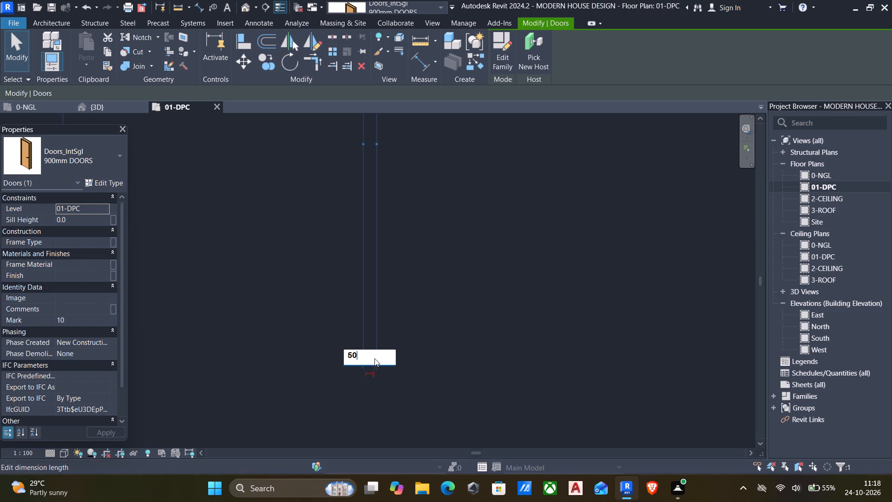
Set the distance between the 900 mm door in the small western room's south wall and the corridor's west wall to 50 mm.
scroll(356, 363, "down", 12)
middle_click_drag(323, 349, 488, 400)
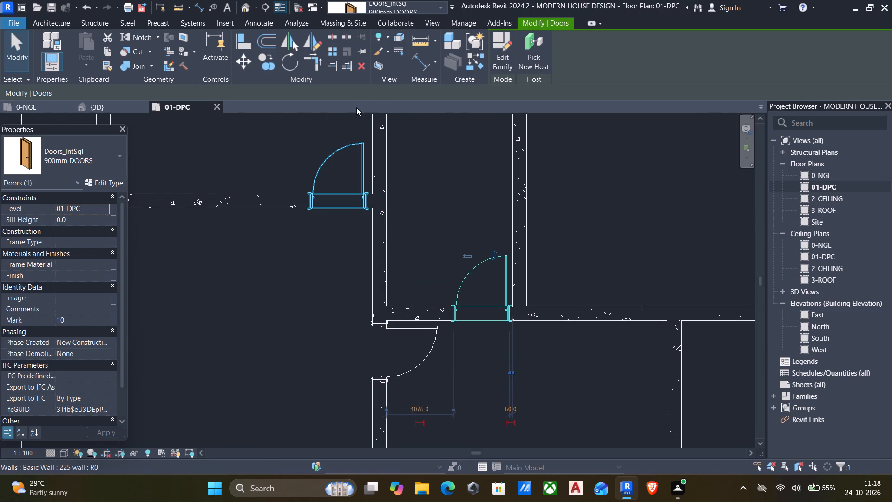
left_click(352, 140)
left_click(364, 254)
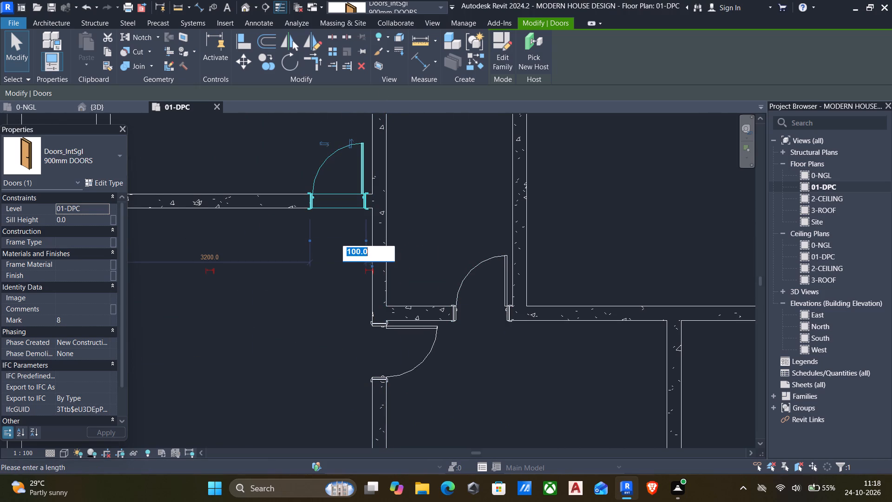
key("5")
key("0")
key("Return")
scroll(334, 307, "down", 4)
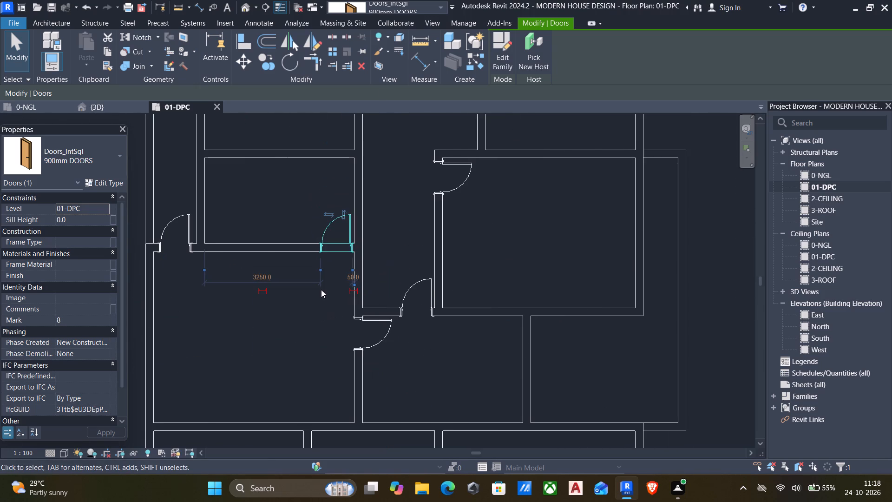
left_click(311, 330)
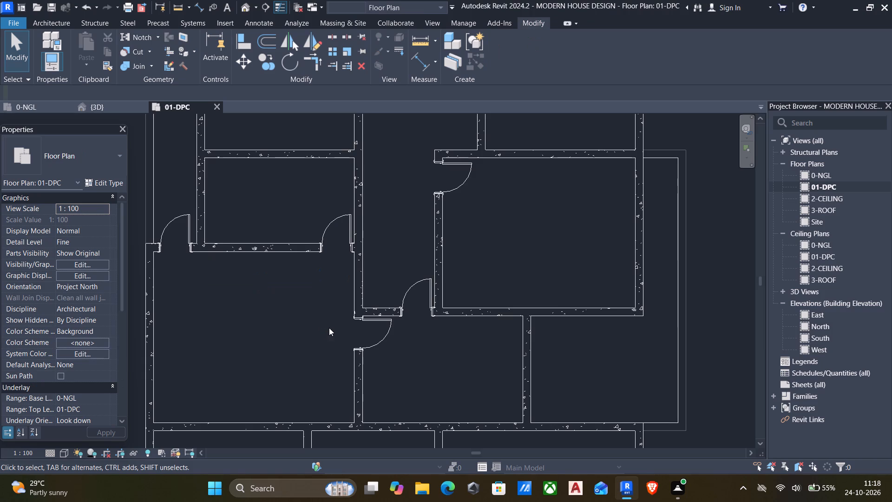
Examine the 900 mm door opening onto the low-walled western porch and the surrounding walls in the 3D view.
scroll(330, 329, "down", 8)
middle_click_drag(388, 357, 350, 359)
middle_click_drag(361, 357, 387, 313)
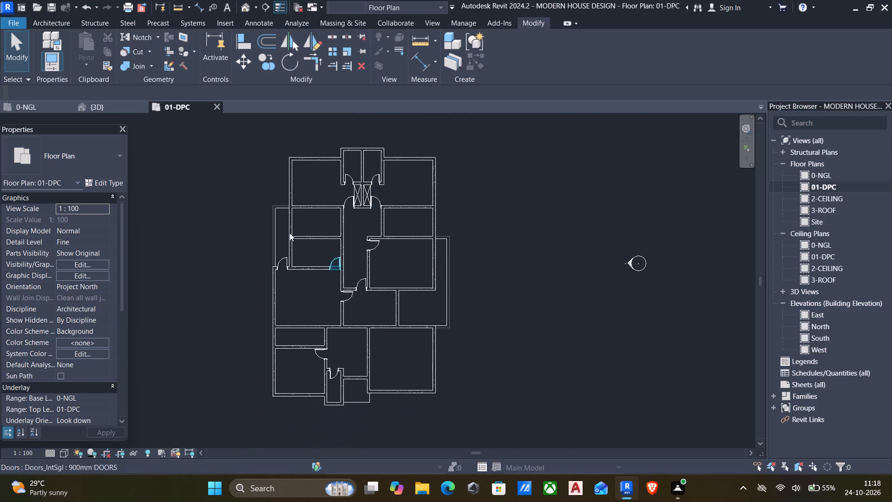
scroll(272, 227, "up", 4)
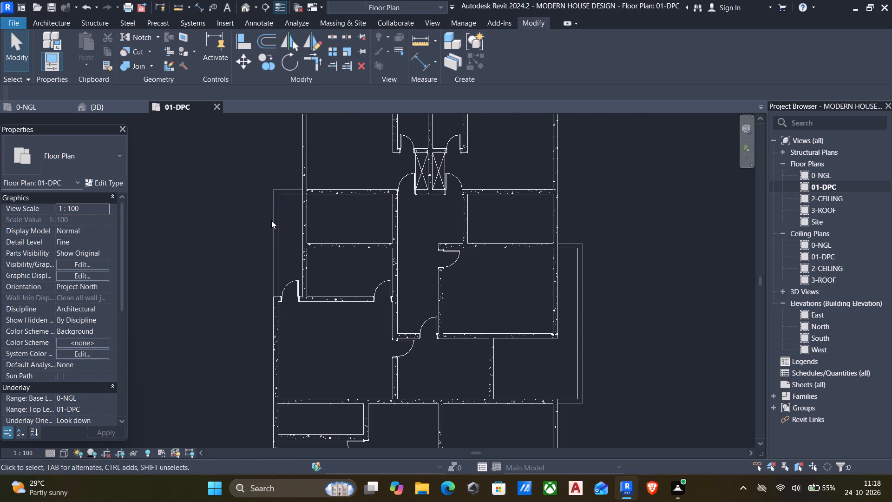
left_click(243, 6)
middle_click_drag(433, 249, 403, 202)
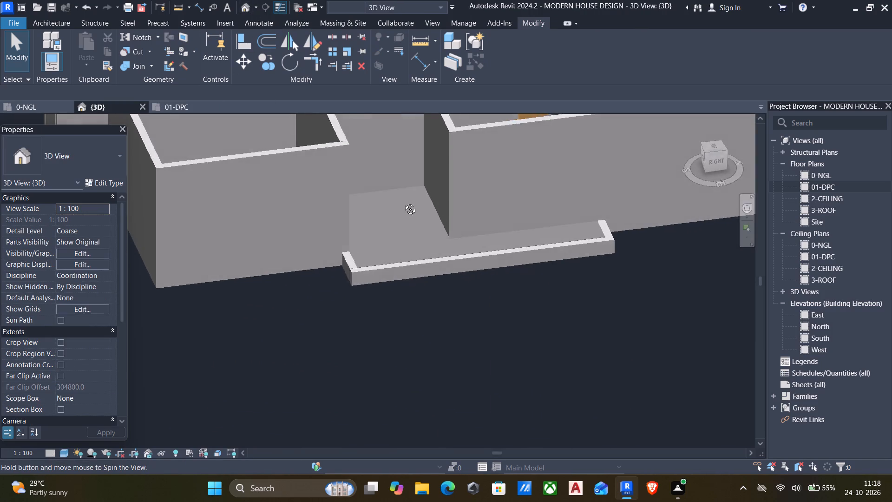
middle_click_drag(403, 202, 751, 298)
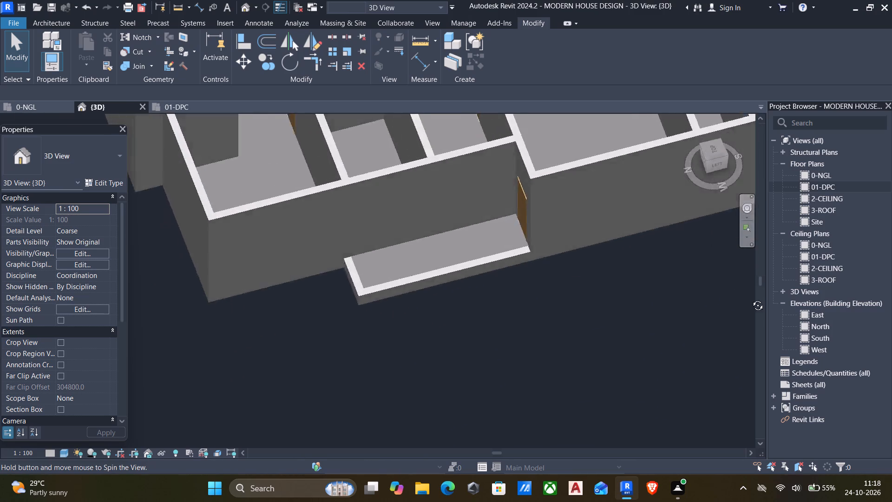
middle_click_drag(751, 298, 795, 216)
middle_click_drag(612, 250, 530, 342)
scroll(525, 235, "up", 7)
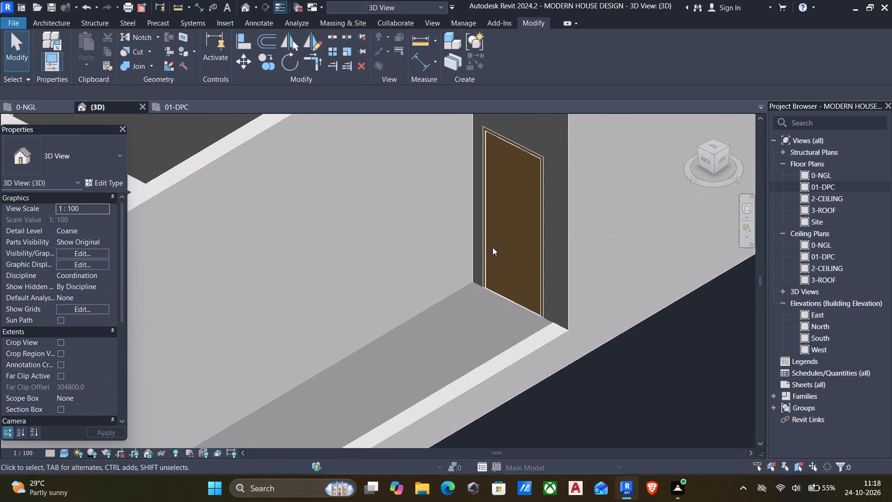
middle_click_drag(492, 248, 513, 210, "shift")
middle_click_drag(513, 210, 498, 302)
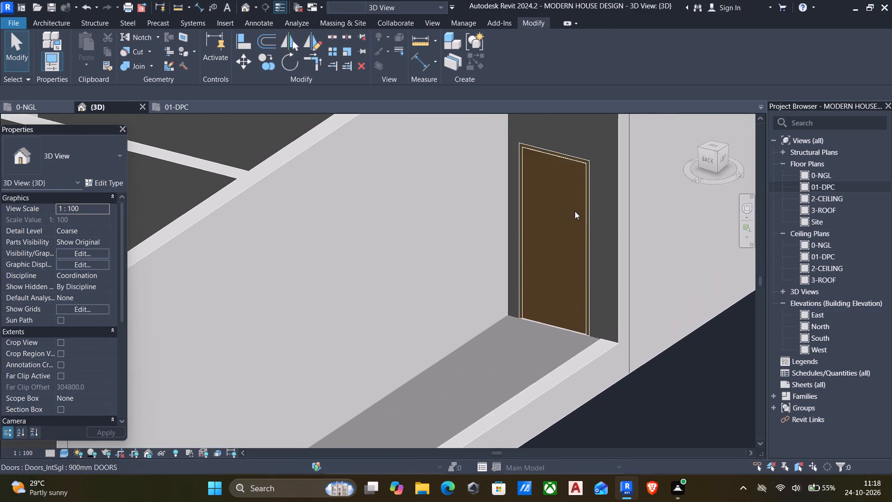
scroll(569, 201, "up", 6)
scroll(540, 233, "down", 9)
scroll(519, 261, "up", 1)
scroll(510, 267, "down", 3)
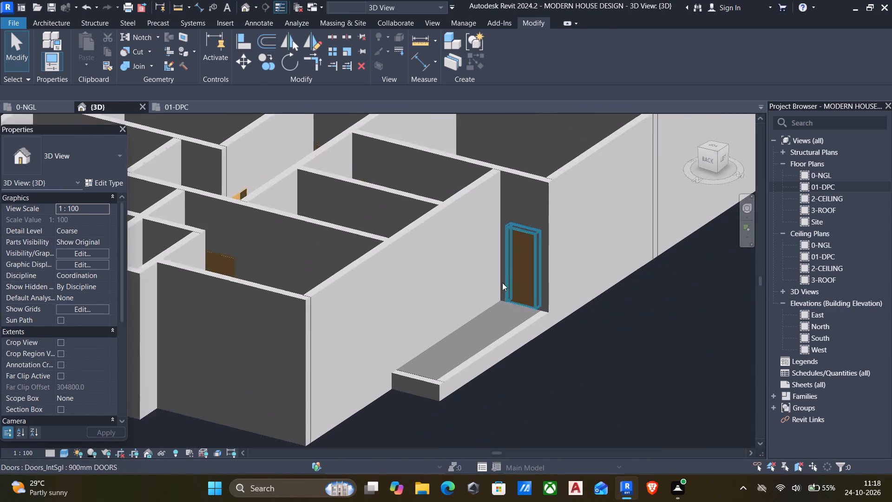
scroll(502, 283, "down", 3)
scroll(393, 327, "down", 1, "shift")
middle_click_drag(393, 328, 426, 278, "shift")
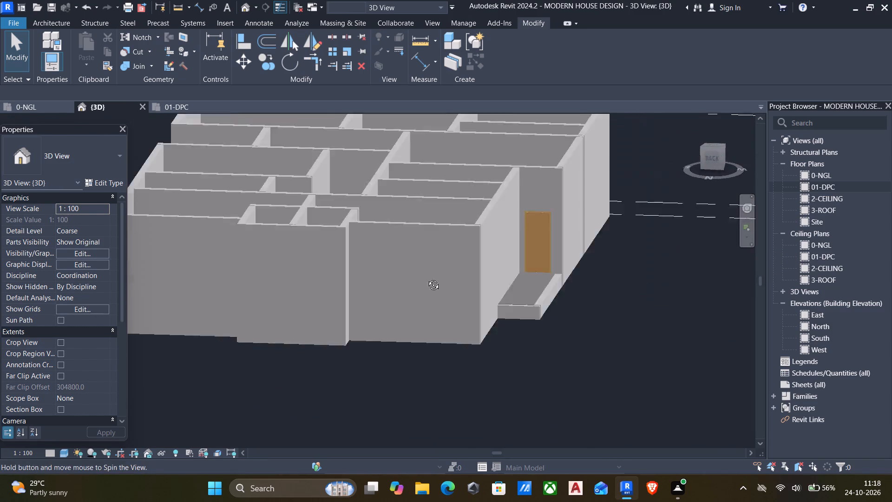
middle_click_drag(426, 278, 380, 296, "shift")
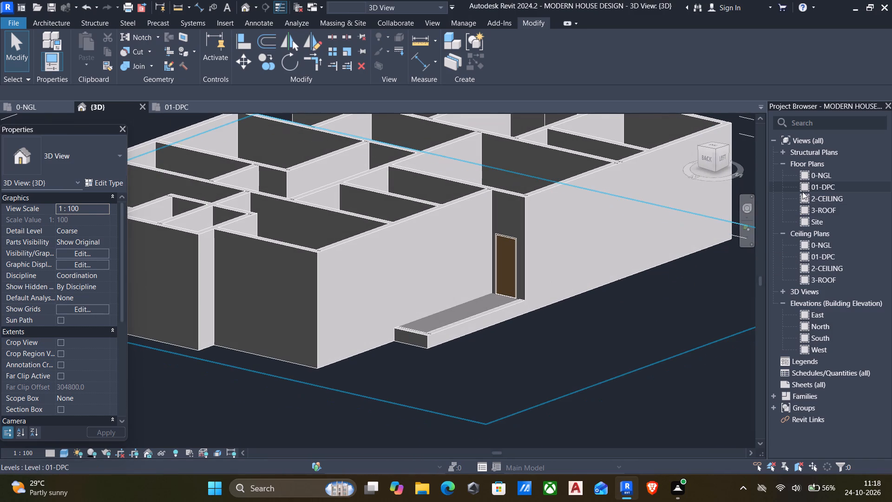
Reopen the 01-DPC floor plan and load the door family Sliding - Glass-2 Panel(cleec) from the Components folder.
double_click(815, 186)
scroll(586, 258, "down", 1)
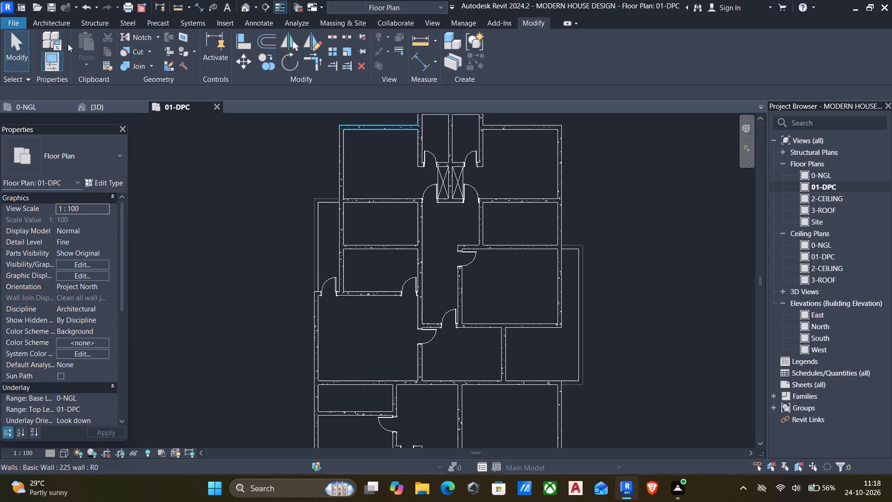
type("DR")
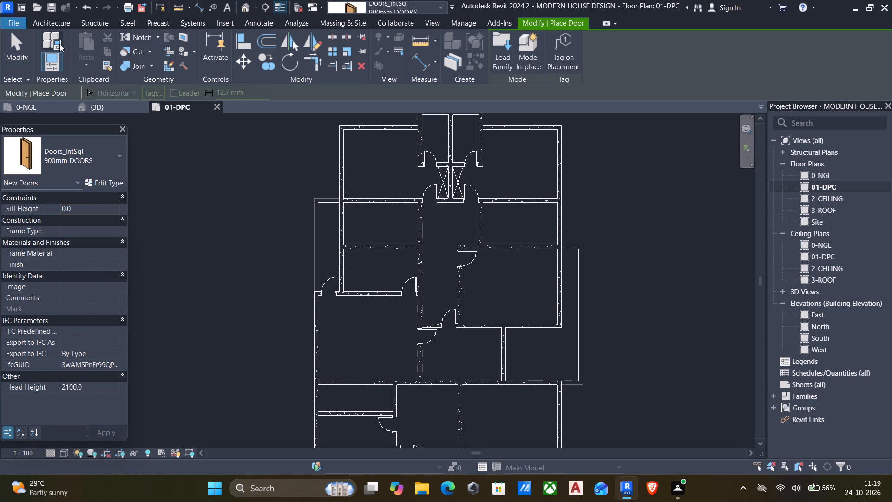
left_click(507, 44)
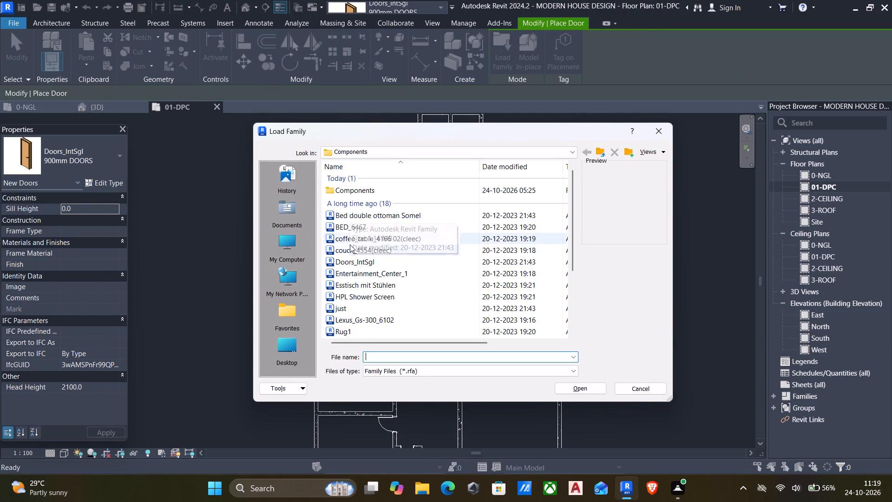
left_click(346, 264)
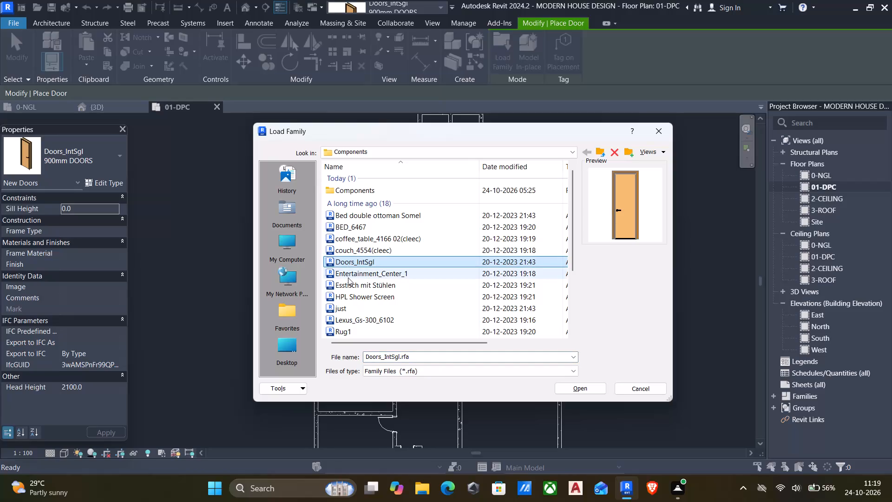
left_click(339, 275)
key("Down")
key("Down")
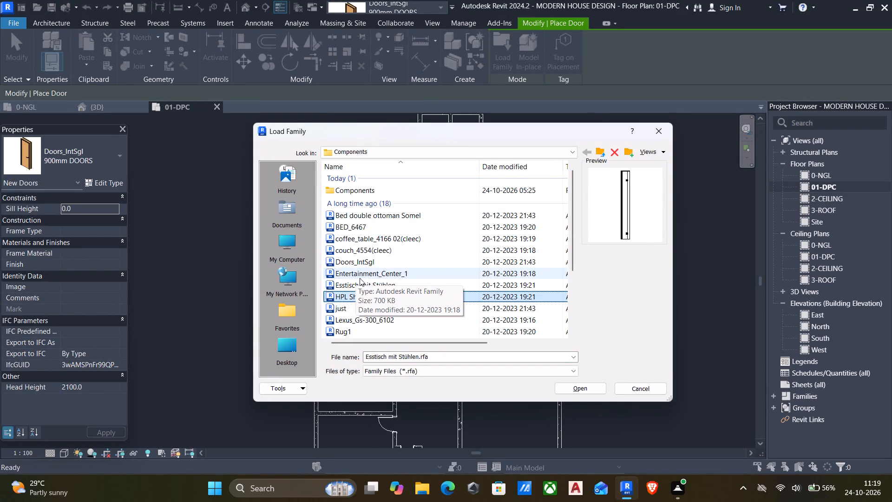
key("Down")
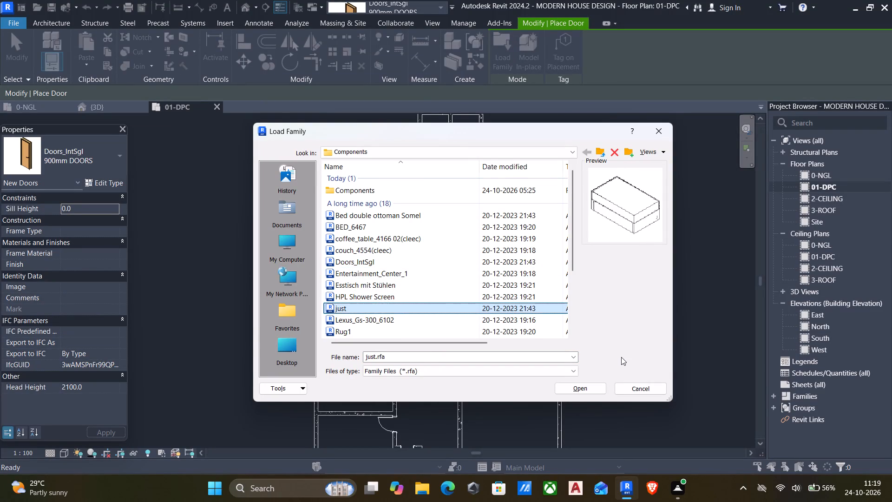
key("Down")
key("Down")
key("Down")
key("Down")
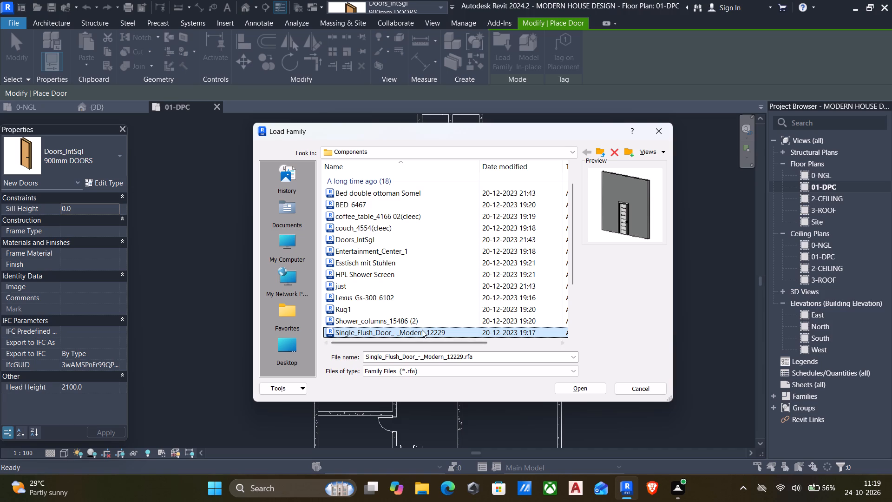
scroll(366, 311, "down", 3)
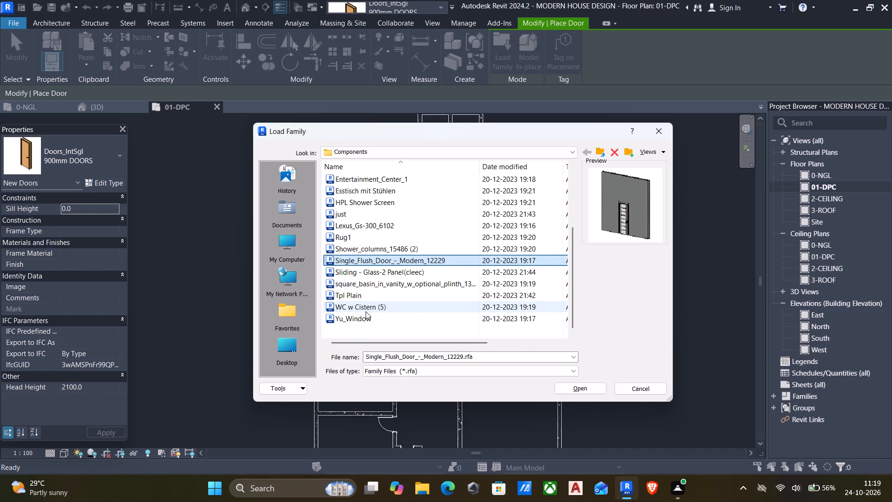
left_click(372, 271)
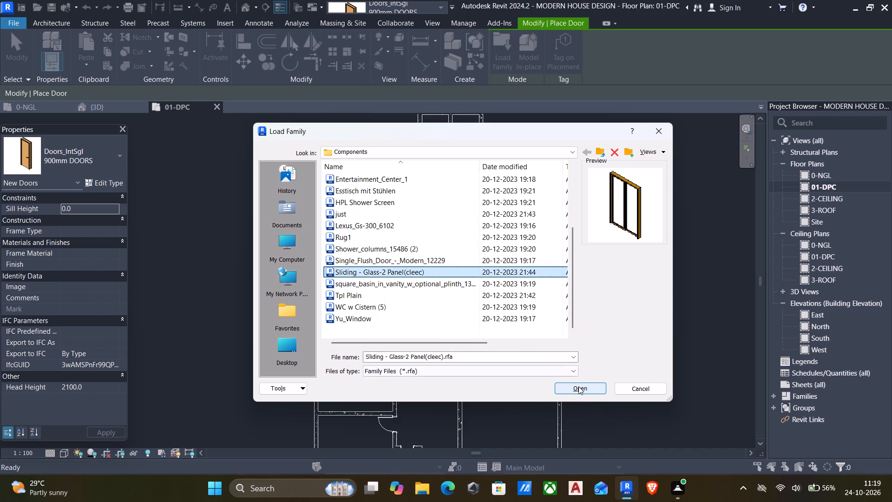
left_click(578, 386)
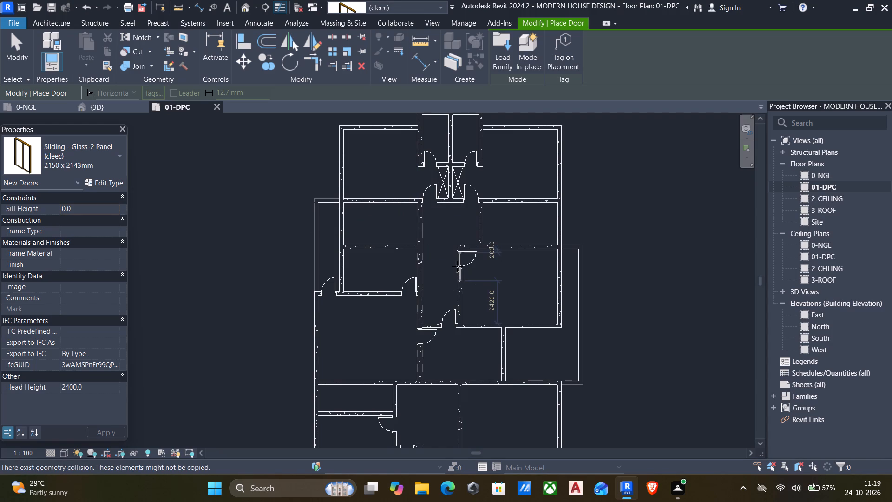
Place 2150 x 2143mm sliding glass doors in the east and west walls of the room west of the corridor's northern end, 410 mm from both ends.
left_click(421, 225)
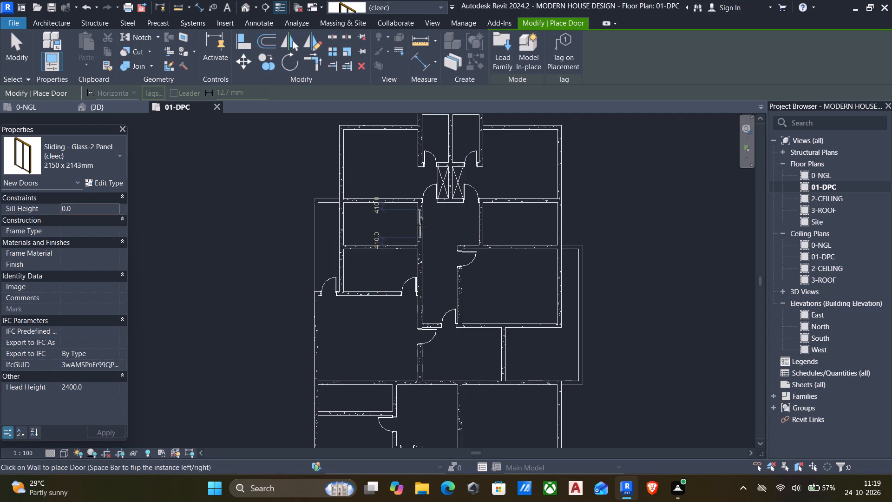
middle_click_drag(394, 285, 393, 260)
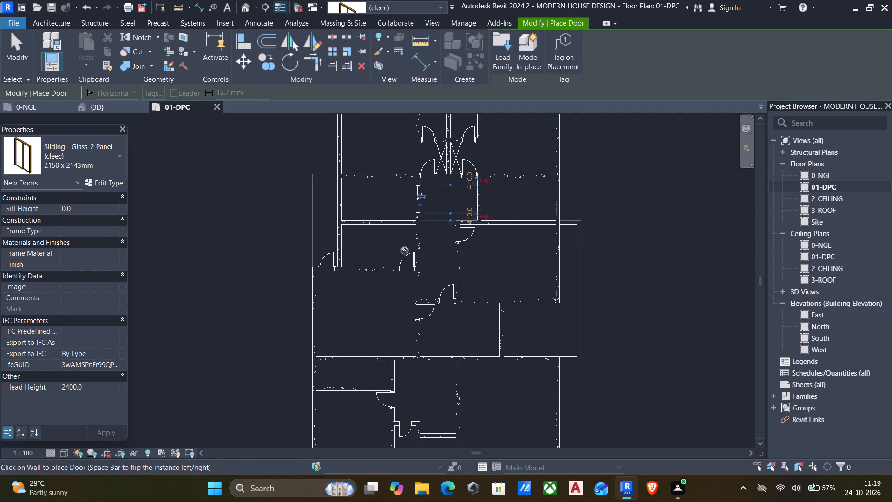
middle_click_drag(494, 259, 335, 215)
middle_click_drag(345, 234, 381, 271)
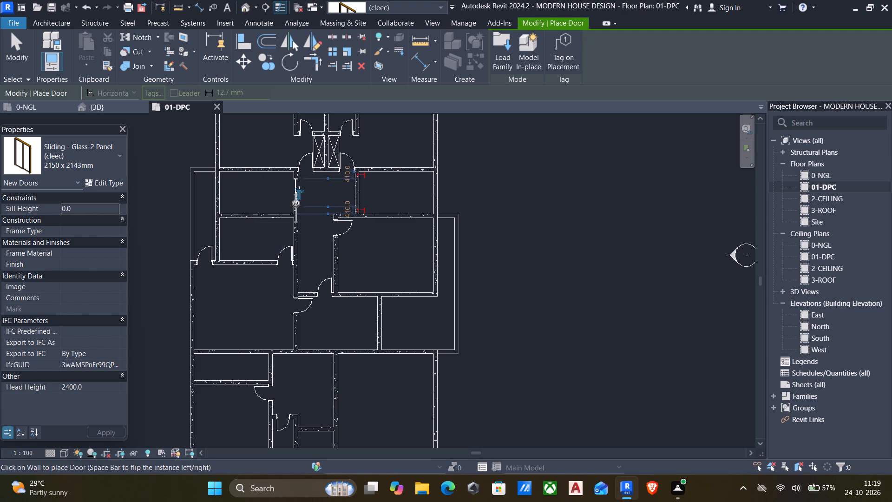
scroll(218, 196, "up", 2)
left_click(218, 196)
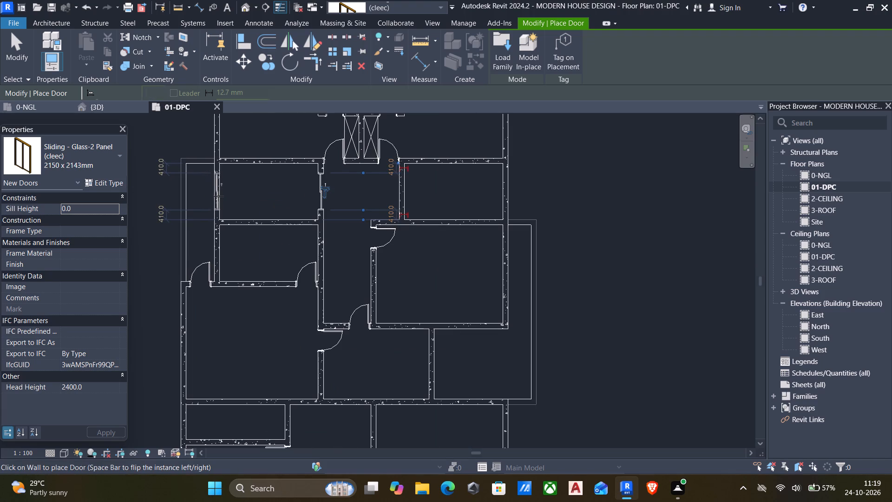
Place a 2150 x 2143mm sliding glass door between the southern central room and large southeastern room, 1000 mm from the central room's south wall.
scroll(223, 231, "down", 2)
middle_click_drag(244, 258, 273, 218)
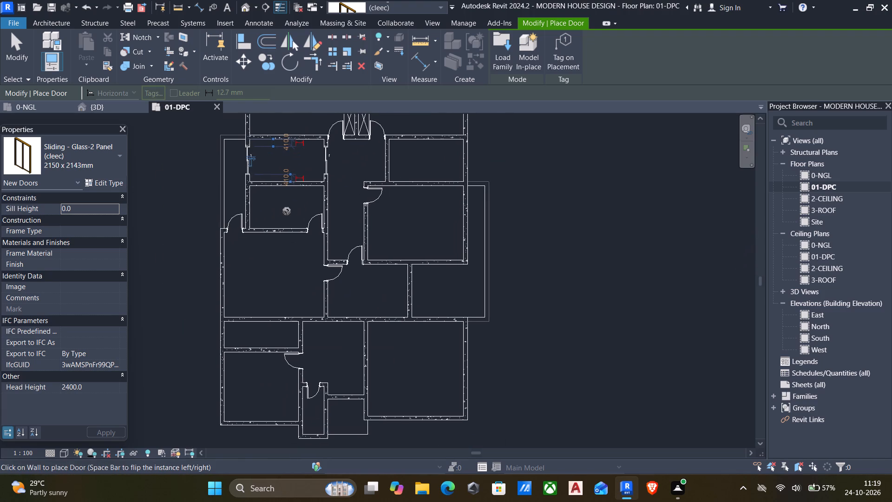
middle_click_drag(296, 197, 302, 249)
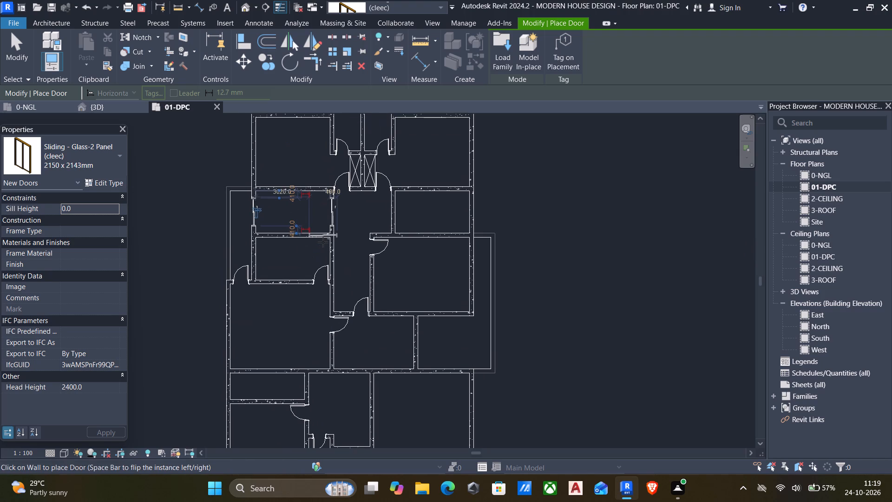
middle_click_drag(375, 369, 353, 259)
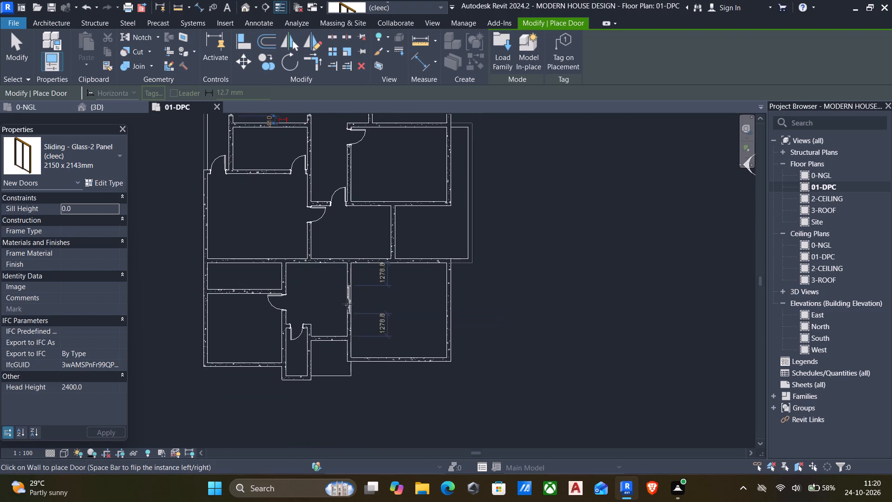
left_click(353, 305)
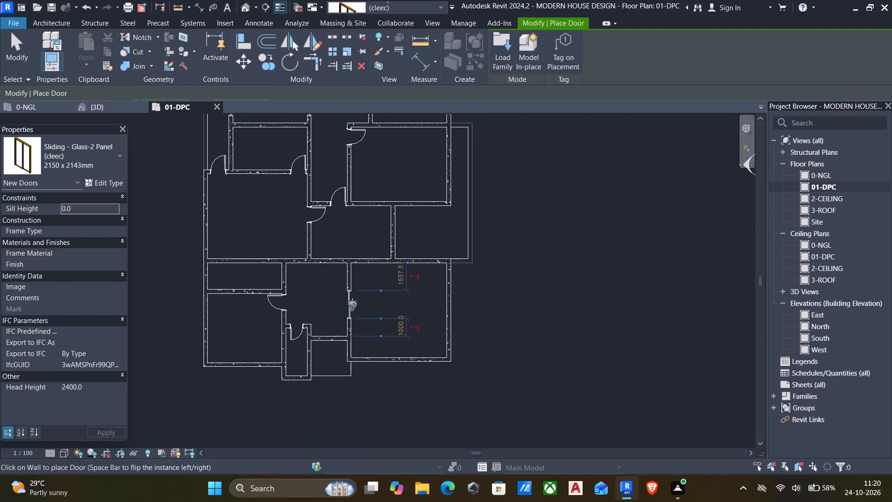
key("Escape")
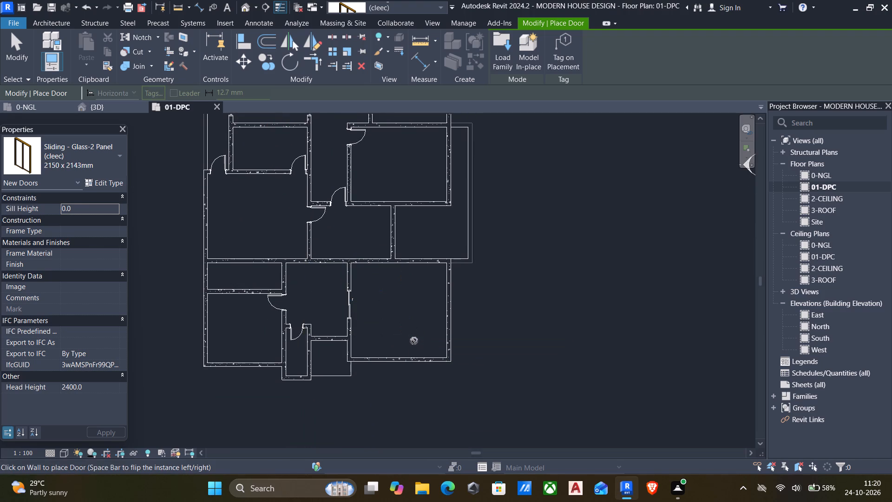
key("Escape")
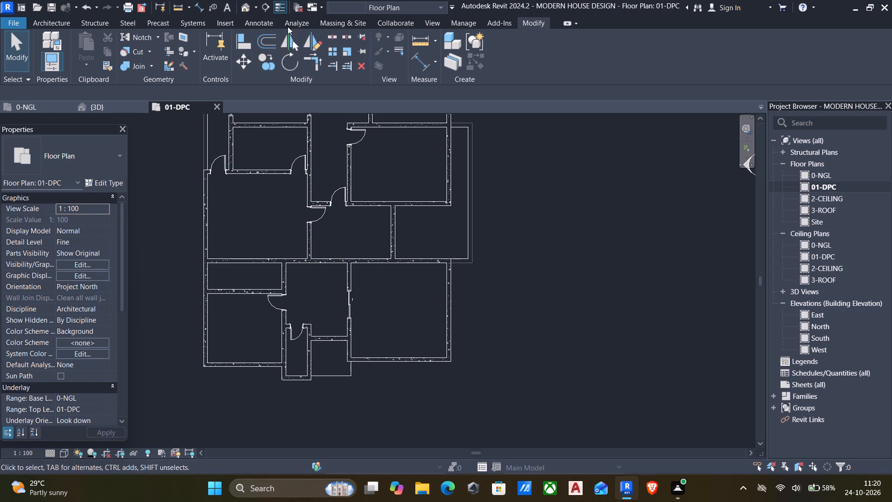
Offset a copy of the southwestern rooms' west exterior wall 2625 mm east to form a new north-south partition.
left_click(266, 41)
left_click_drag(164, 89, 1, 76)
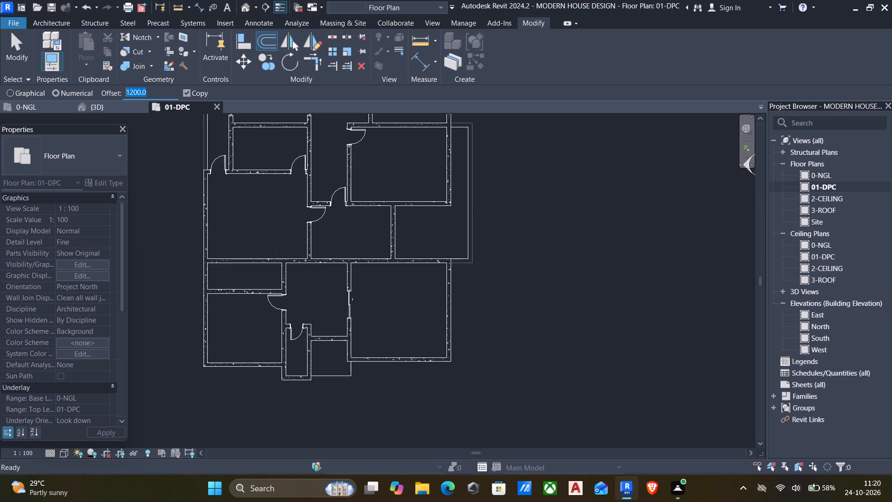
left_click_drag(1, 76, 0, 74)
type("2625")
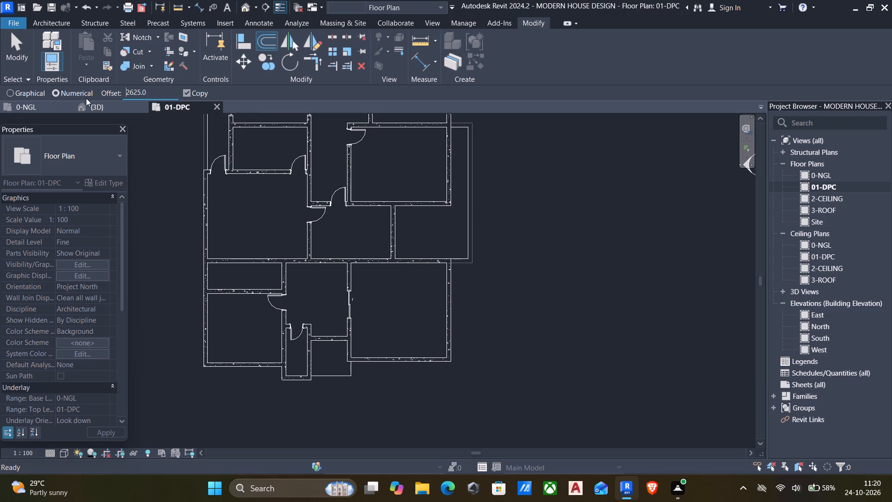
left_click(331, 66)
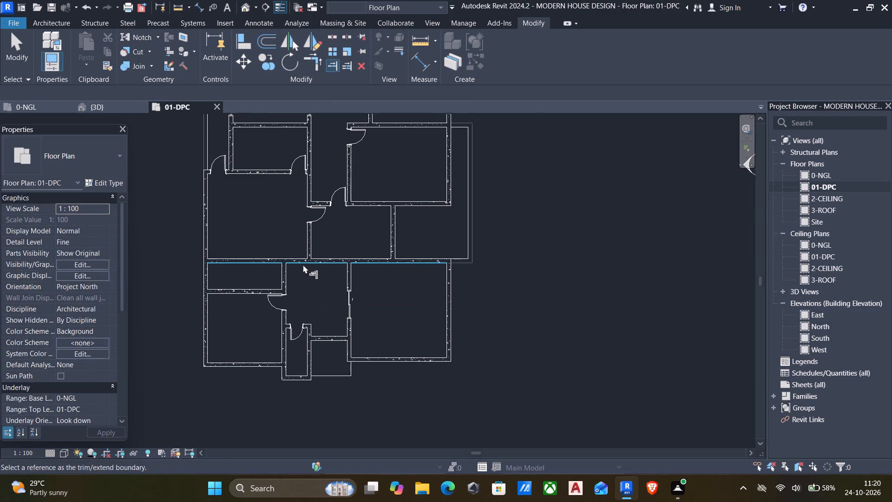
scroll(301, 297, "down", 2)
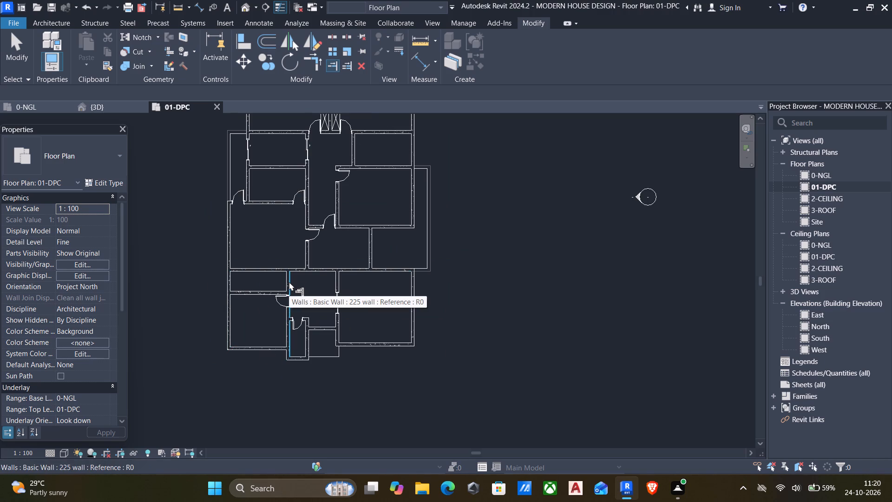
left_click(265, 38)
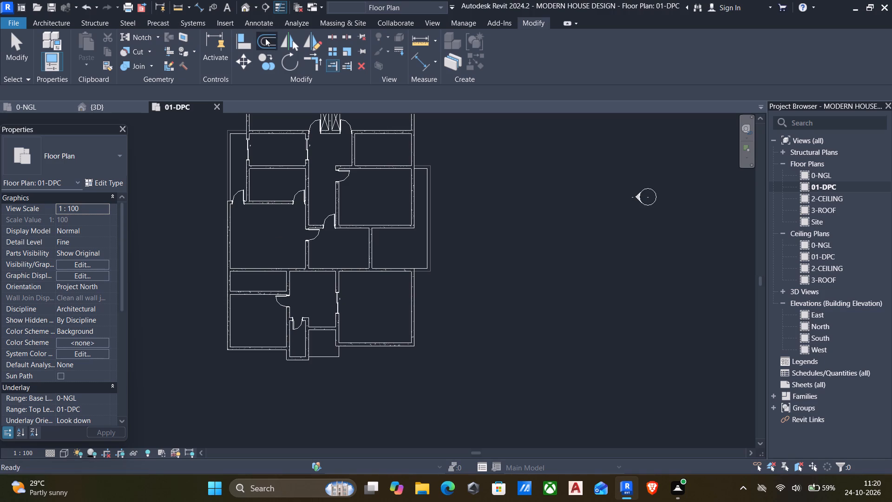
left_click(230, 284)
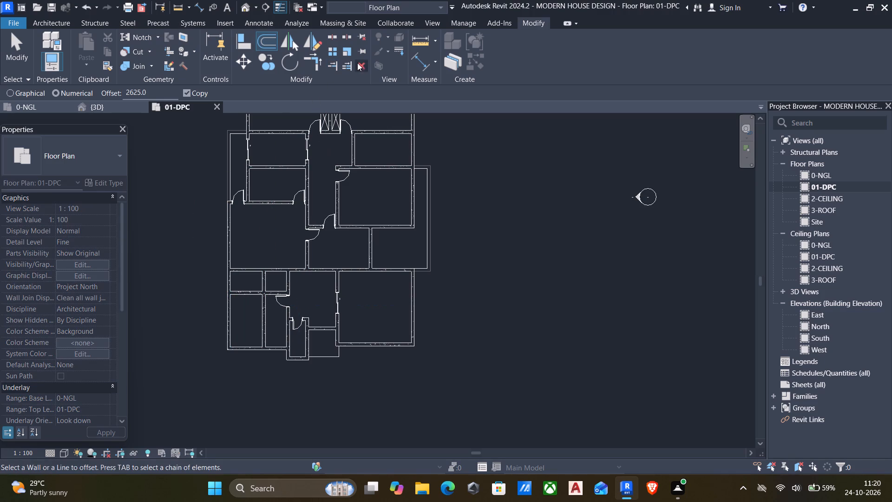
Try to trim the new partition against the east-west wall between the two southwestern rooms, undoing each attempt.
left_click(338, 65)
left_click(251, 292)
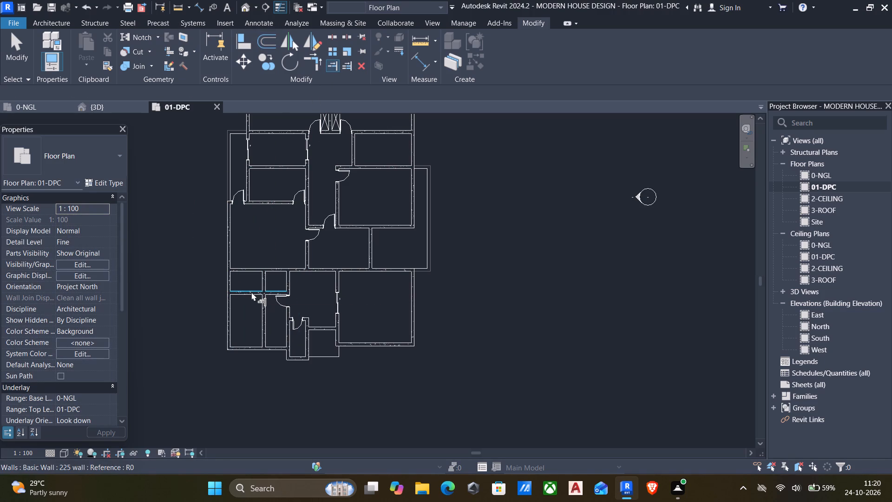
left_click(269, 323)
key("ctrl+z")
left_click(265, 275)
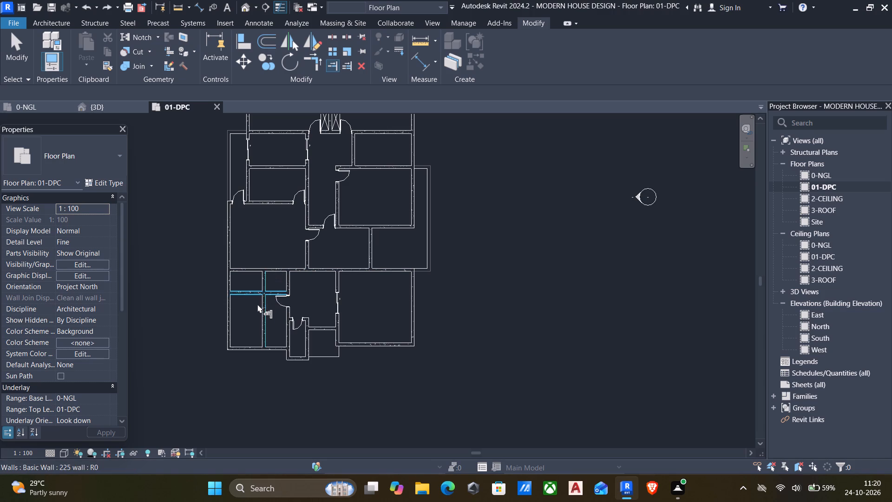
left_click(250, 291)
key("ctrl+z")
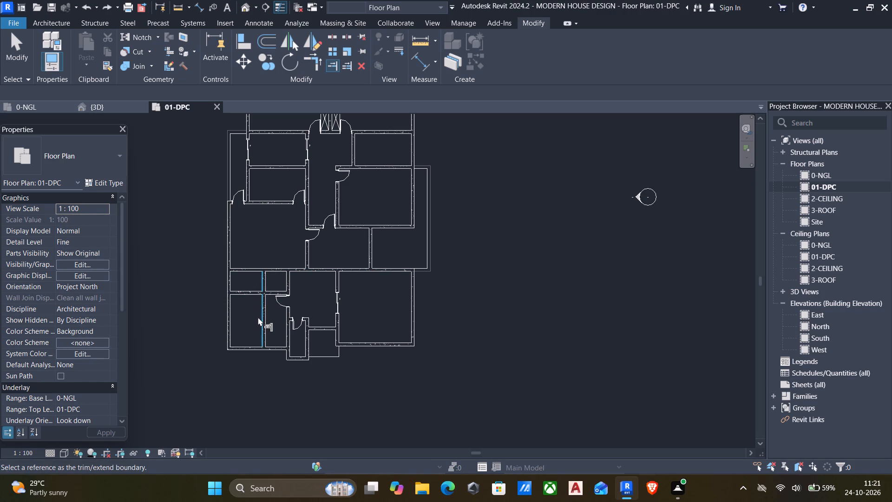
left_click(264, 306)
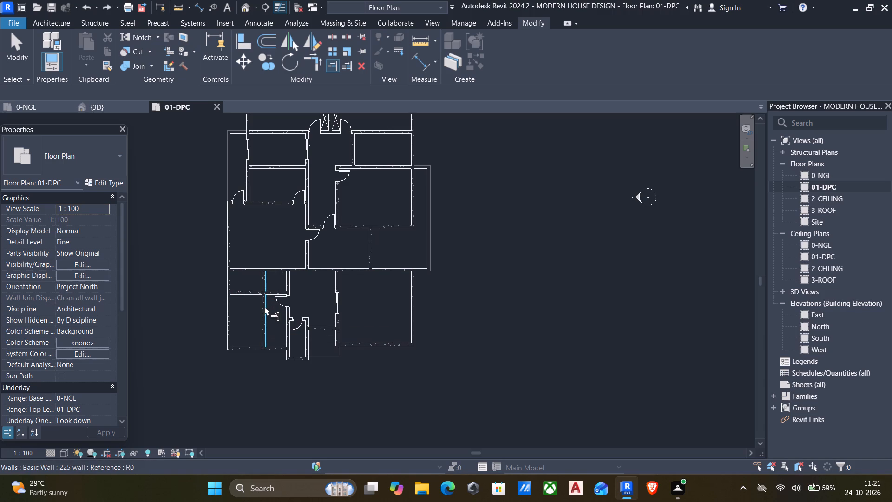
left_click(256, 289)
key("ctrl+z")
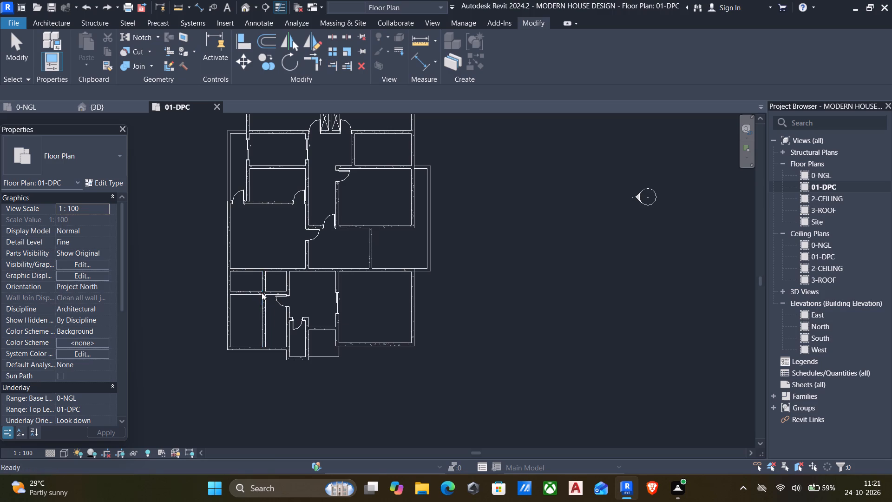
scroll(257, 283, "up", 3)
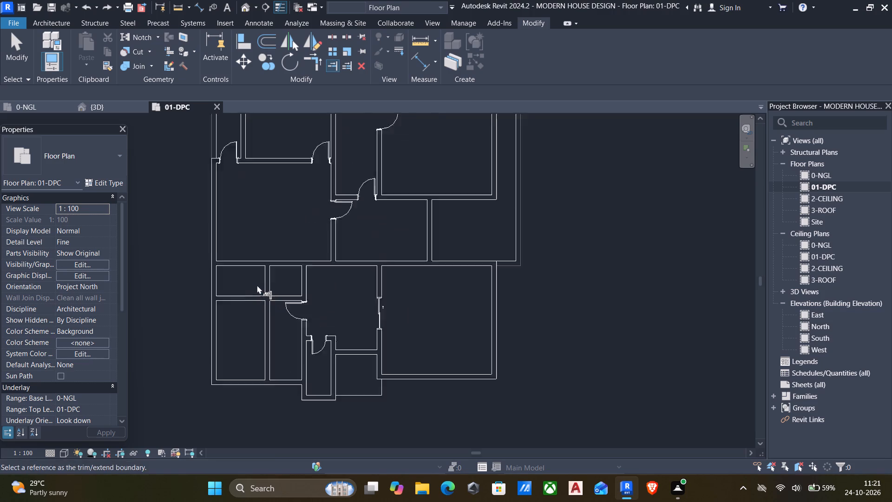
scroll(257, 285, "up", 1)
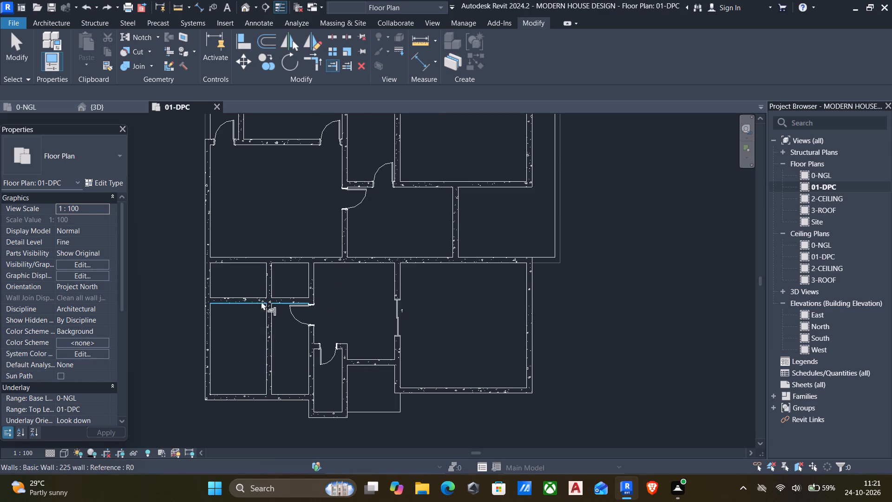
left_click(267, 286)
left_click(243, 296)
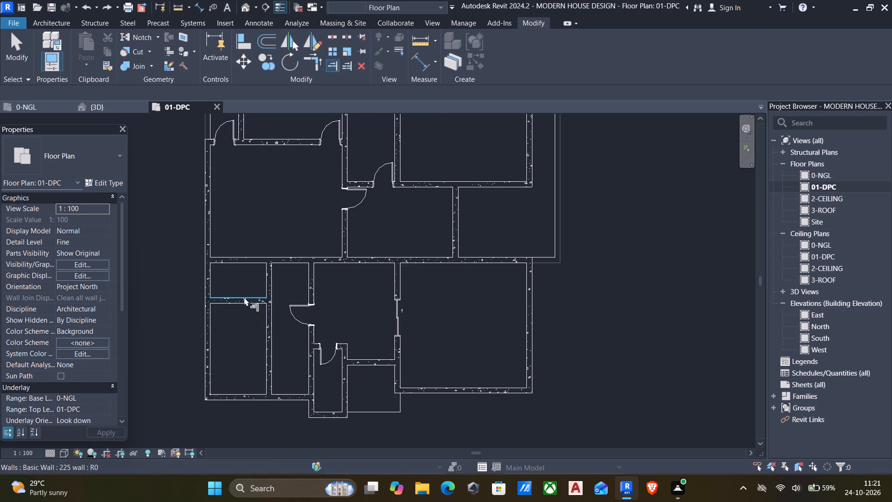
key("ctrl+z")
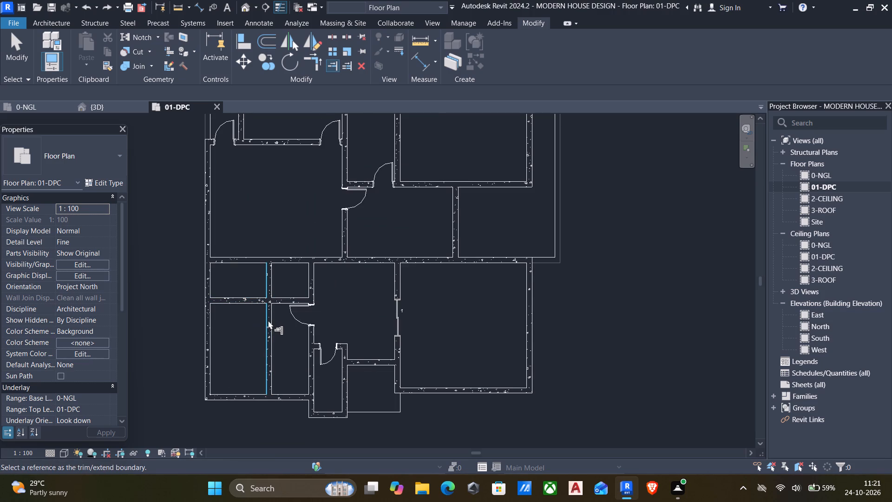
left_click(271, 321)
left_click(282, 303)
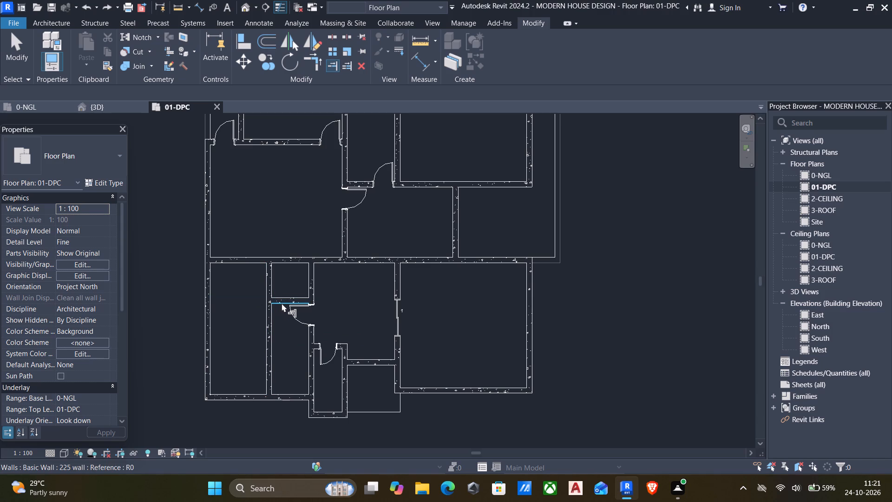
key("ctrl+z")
Trim the new partition to the east-west wall, keeping only its northern part within the narrow northern room.
left_click(252, 298)
left_click(264, 283)
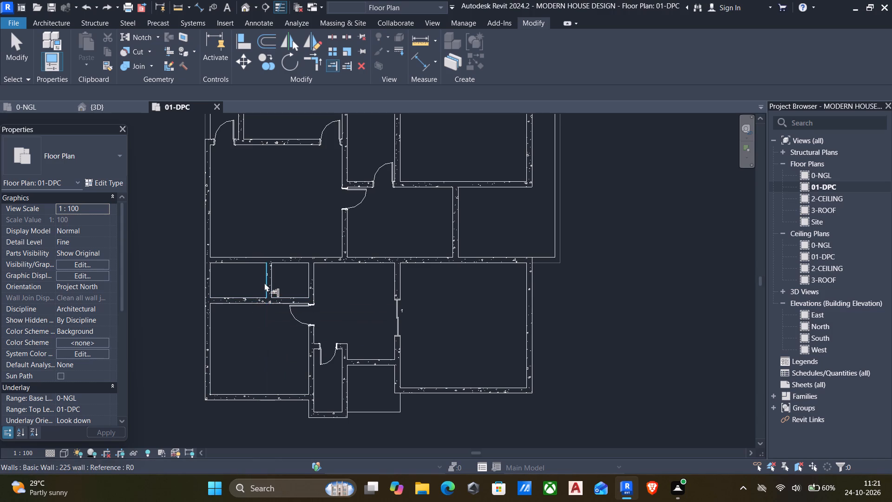
middle_click_drag(249, 324, 235, 293)
scroll(236, 302, "down", 2)
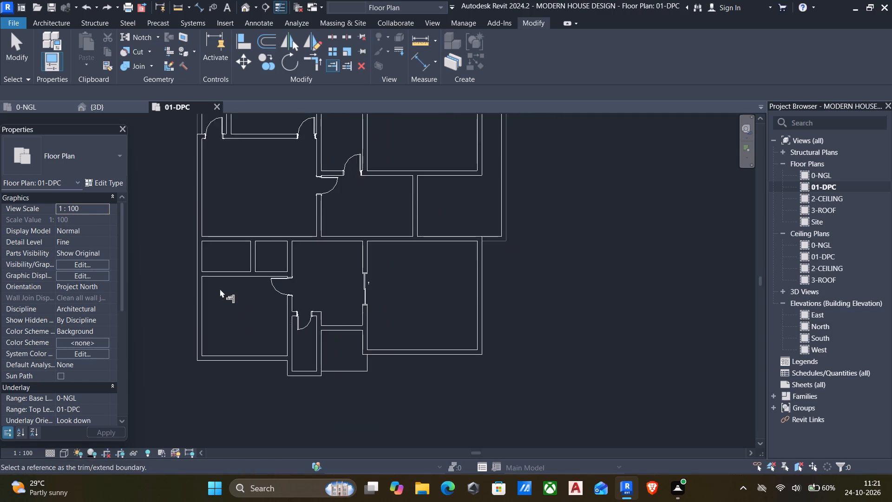
middle_click_drag(267, 291, 276, 239)
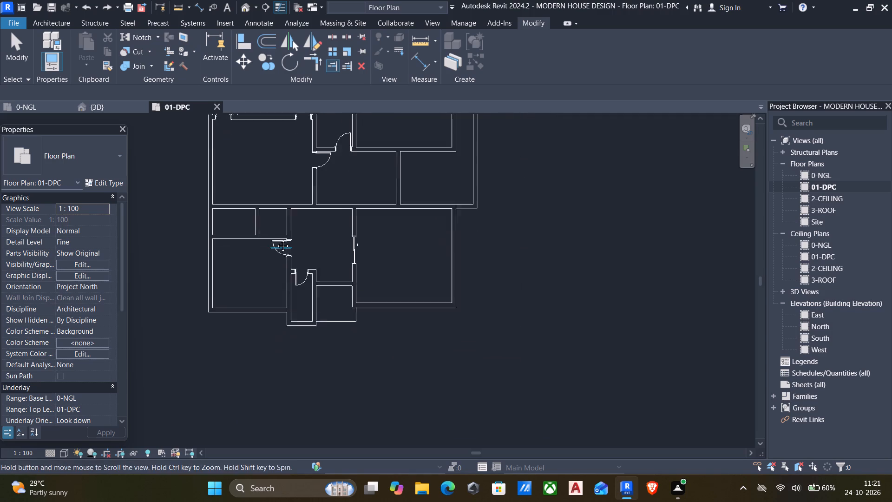
middle_click_drag(276, 239, 276, 237)
key("Escape")
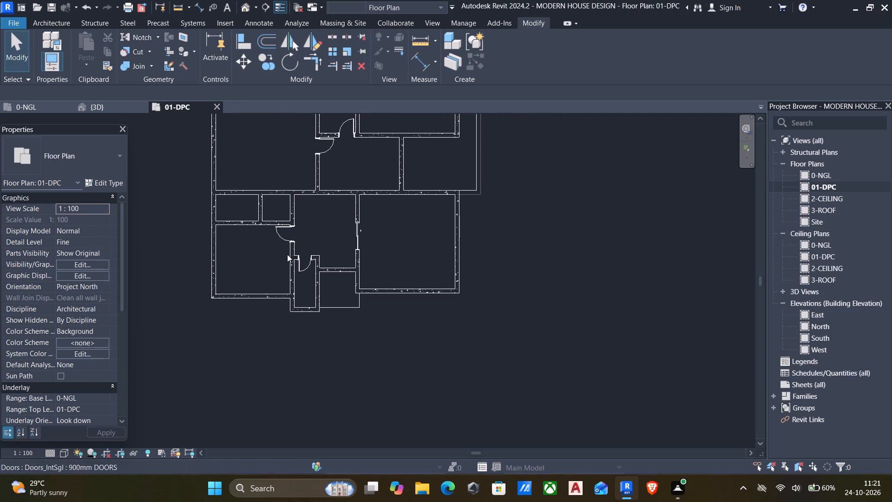
Split the east-west wall south of the small room about 1100 mm west of the wall containing the 900 mm door.
middle_click_drag(270, 256, 252, 336)
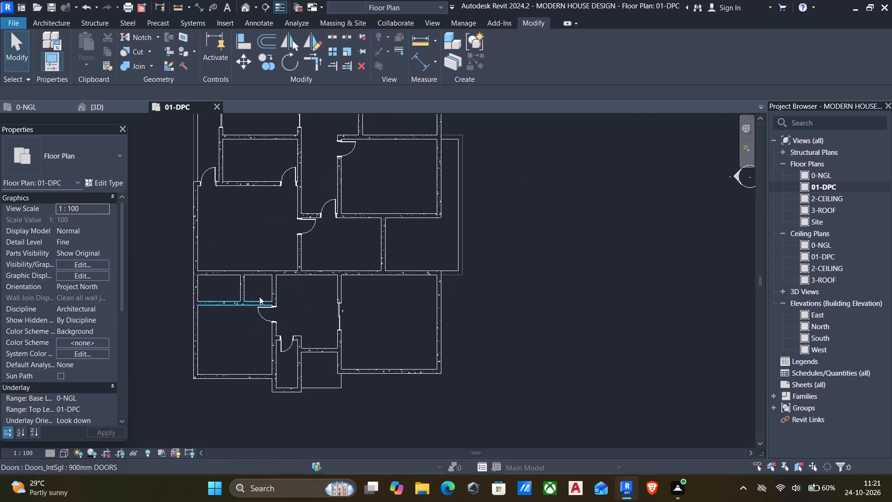
key("s")
key("l")
scroll(255, 295, "up", 5)
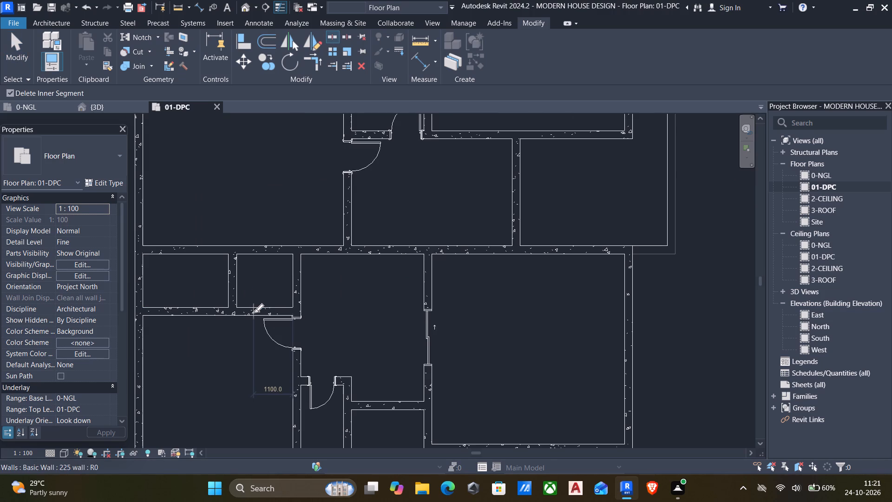
left_click(253, 312)
key("Escape")
key("Escape")
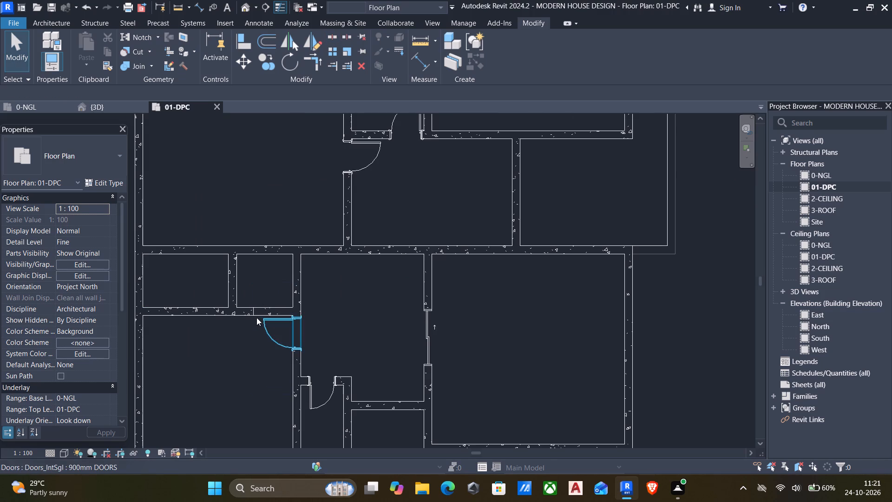
Shorten the eastern piece of the split wall to 600 mm, leaving an opening into the small room.
left_click(262, 310)
left_click_drag(255, 310, 283, 311)
scroll(283, 311, "up", 4)
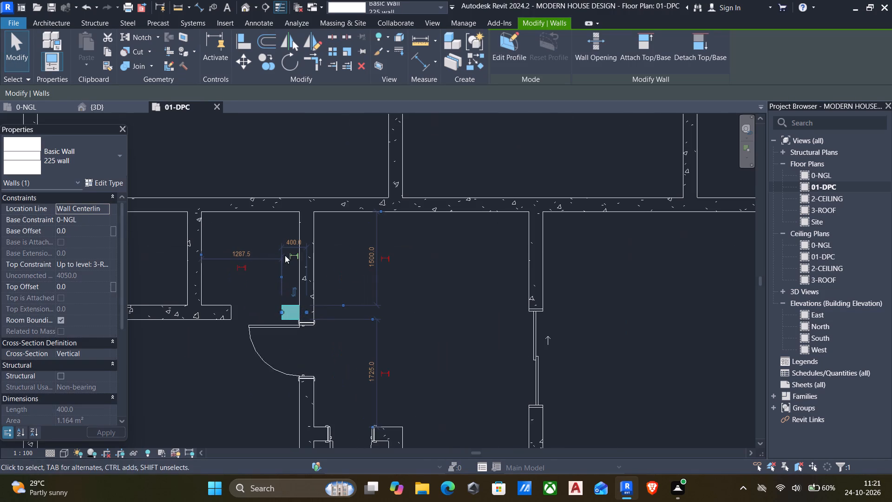
left_click(295, 240)
key("6")
key("0")
key("0")
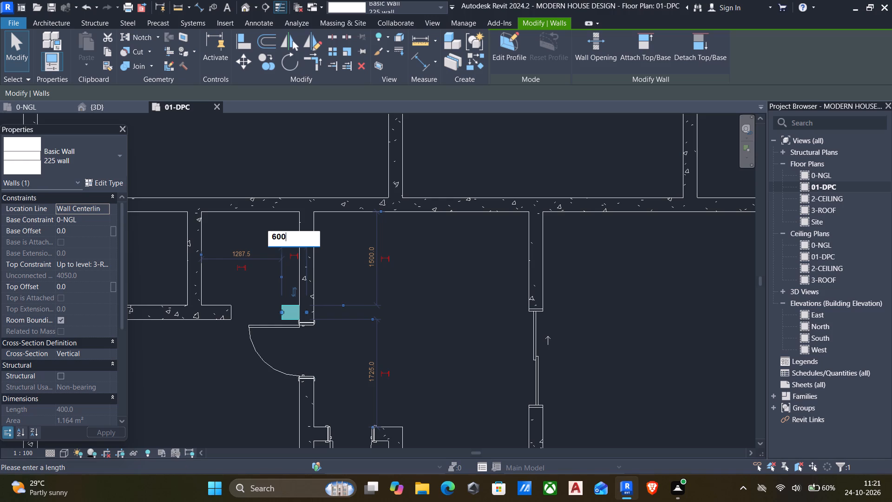
key("Return")
middle_click_drag(193, 364, 189, 330)
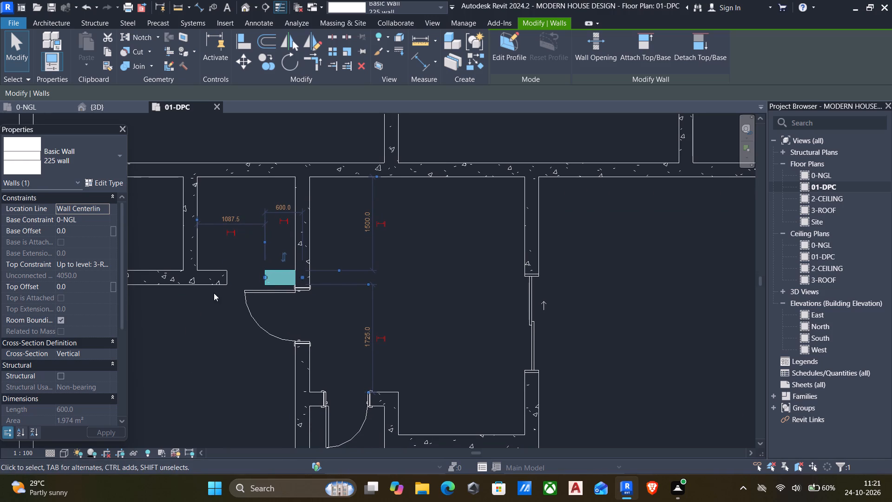
key("Escape")
Draw a Thin Lines detail line 1500 mm from the 600 mm wall stub to the north wall, and cross the enclosed rectangle with two diagonals.
left_click(267, 20)
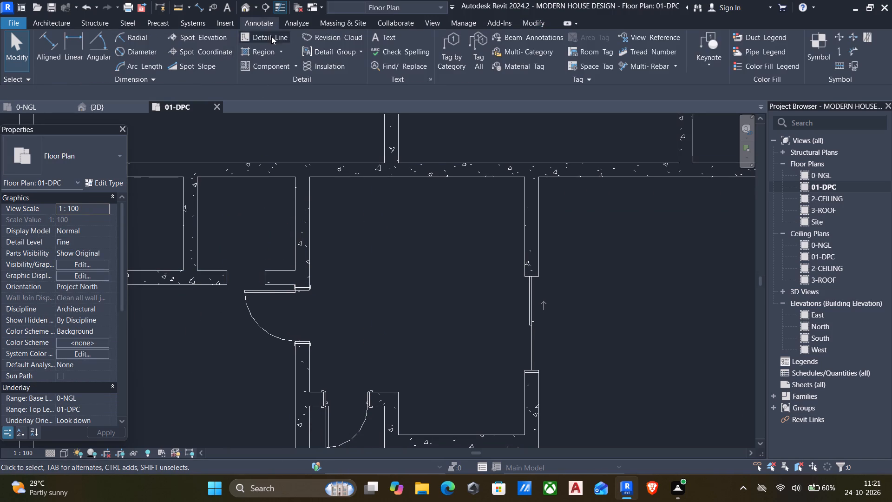
left_click(271, 36)
scroll(281, 264, "up", 3)
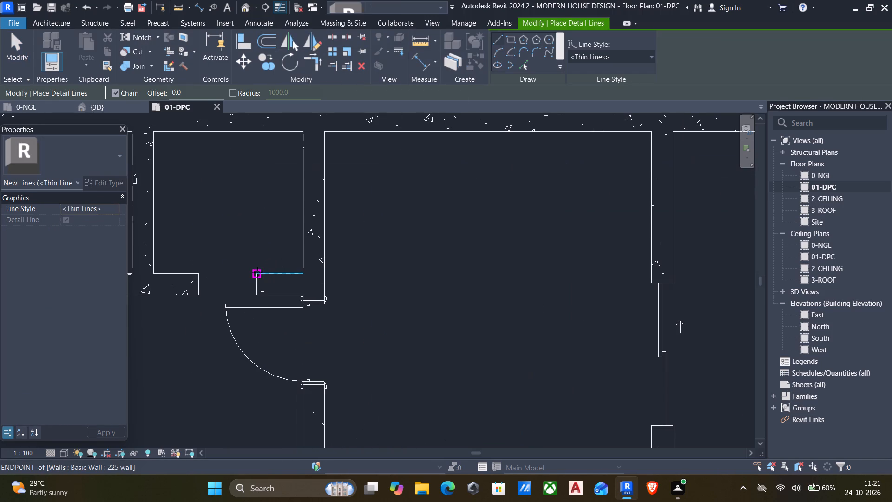
left_click(257, 274)
left_click(257, 133)
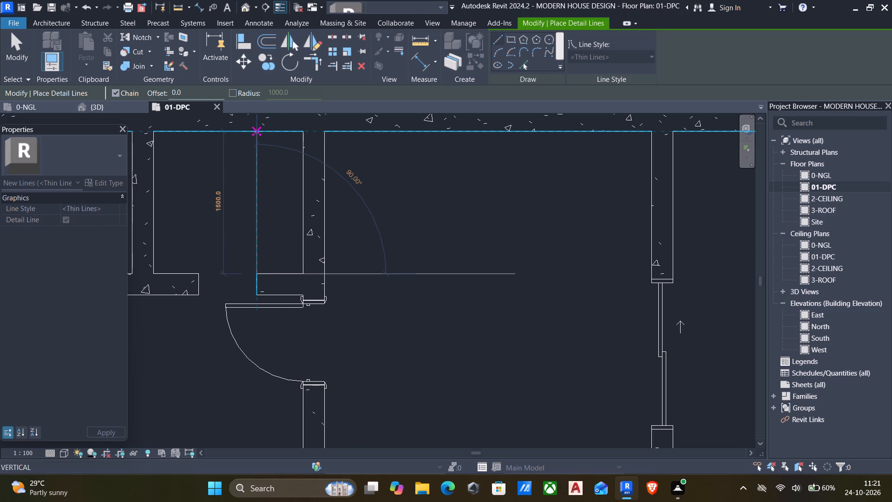
left_click(302, 274)
key("Escape")
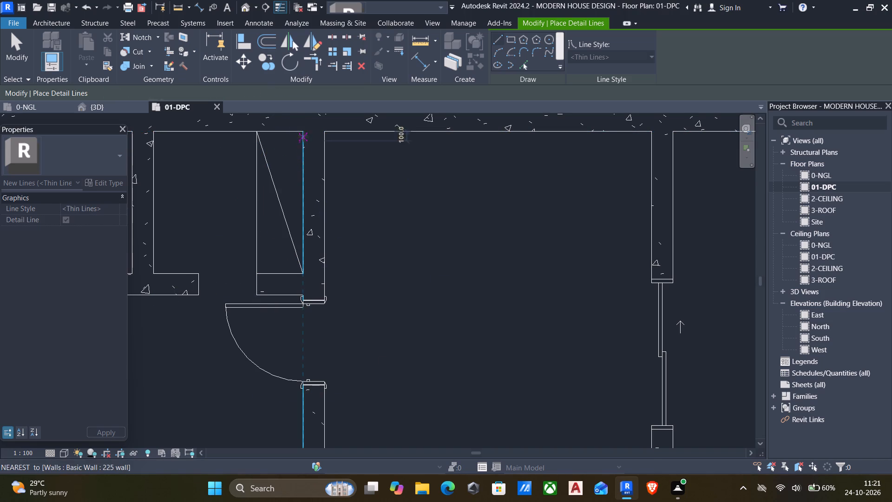
left_click(299, 134)
left_click(257, 273)
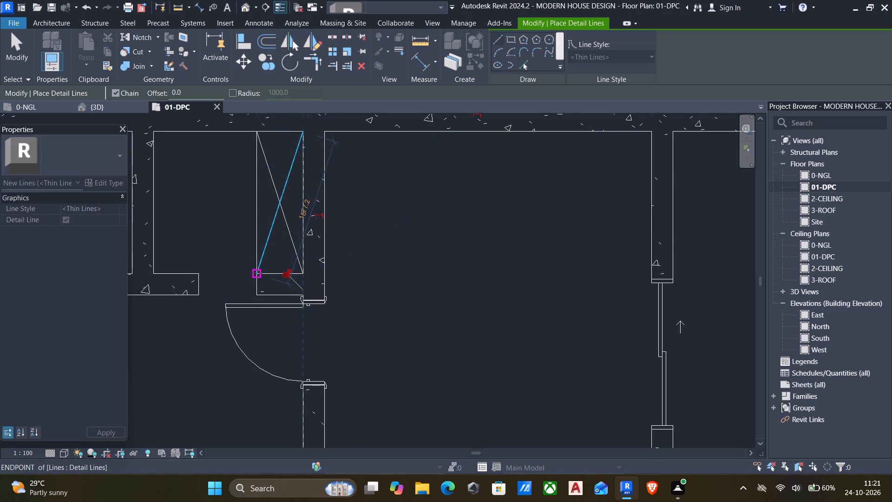
key("Escape")
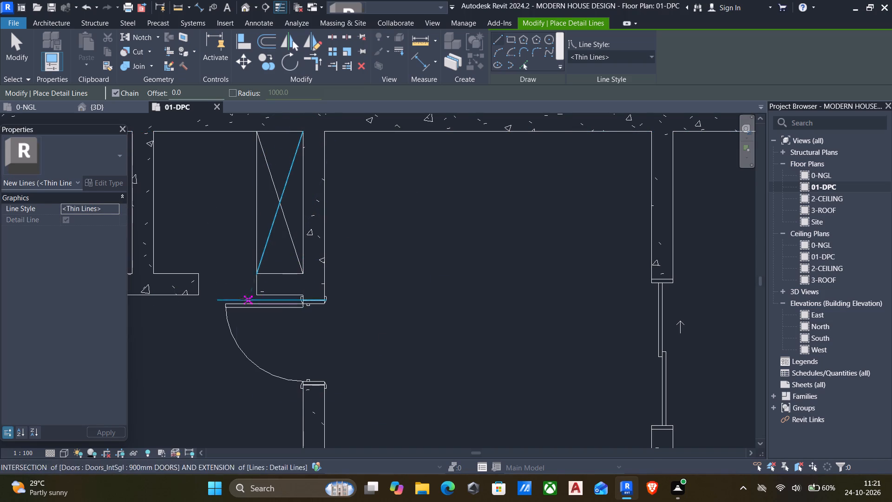
key("Escape")
middle_click_drag(193, 317, 226, 283)
key("Escape")
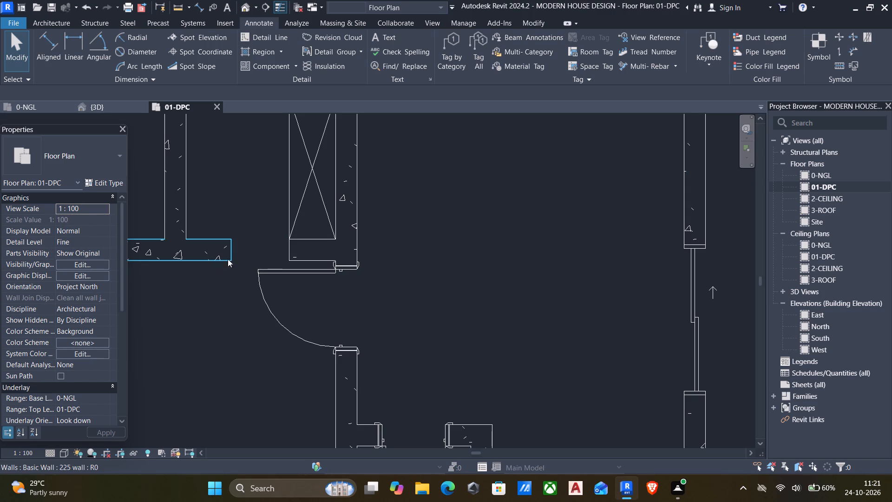
Align the free end of the wall south of the small room with the east face of the small room's partition.
key("a")
key("l")
left_click(186, 198)
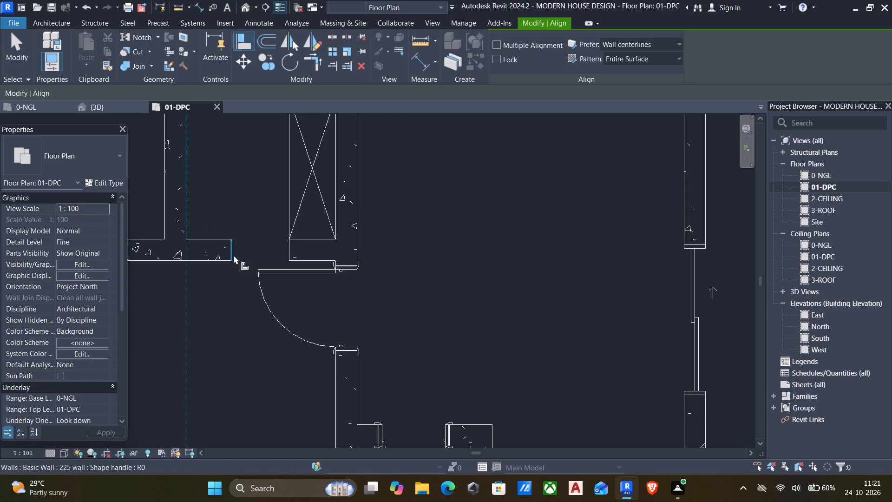
left_click(234, 255)
scroll(225, 298, "down", 14)
key("Escape")
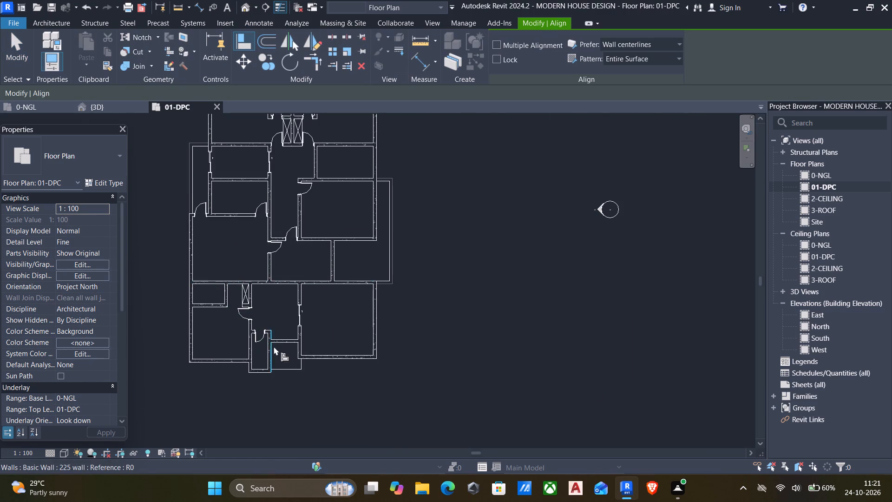
key("Escape")
Place a matching 750 mm single door in the small room's east partition, just above its south wall, swinging into the room.
left_click(261, 336)
key("c")
key("s")
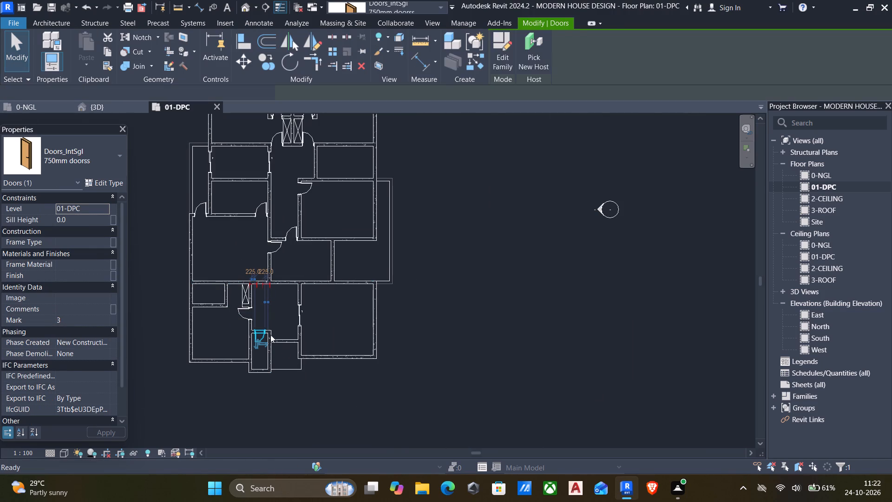
scroll(233, 310, "up", 8)
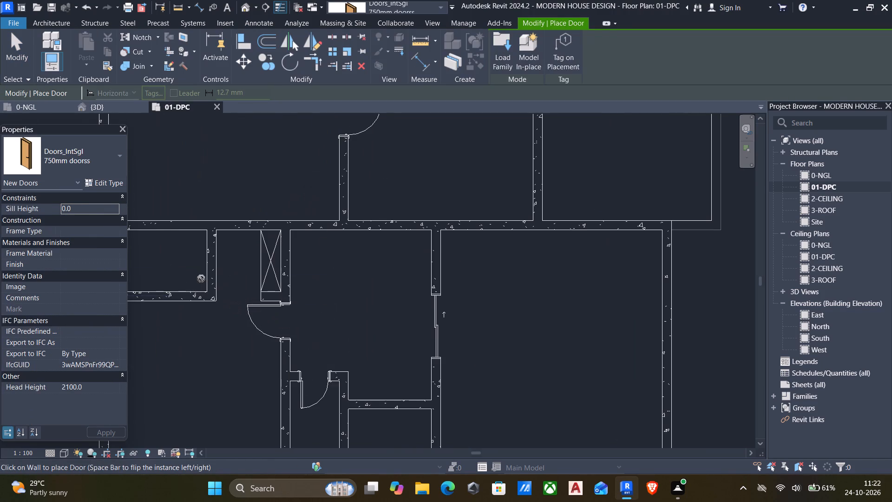
key("space")
left_click(208, 277)
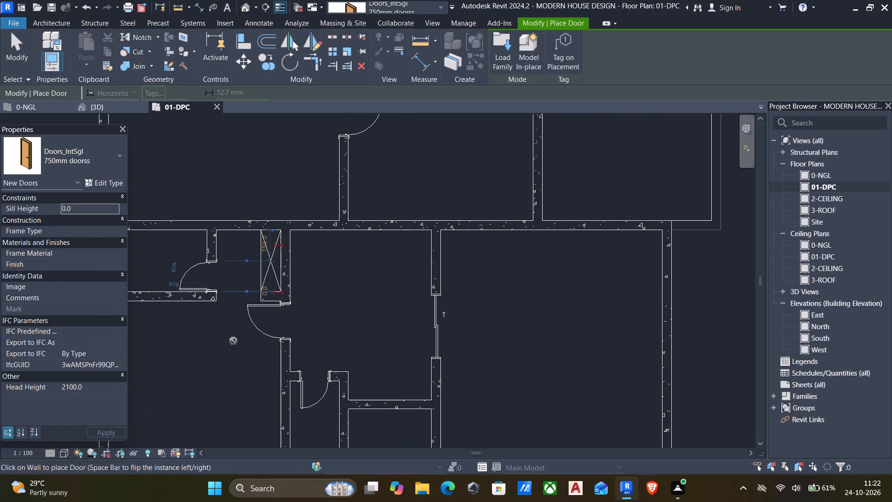
middle_click_drag(232, 343, 277, 300)
scroll(278, 299, "down", 7)
middle_click_drag(278, 299, 278, 284)
key("Escape")
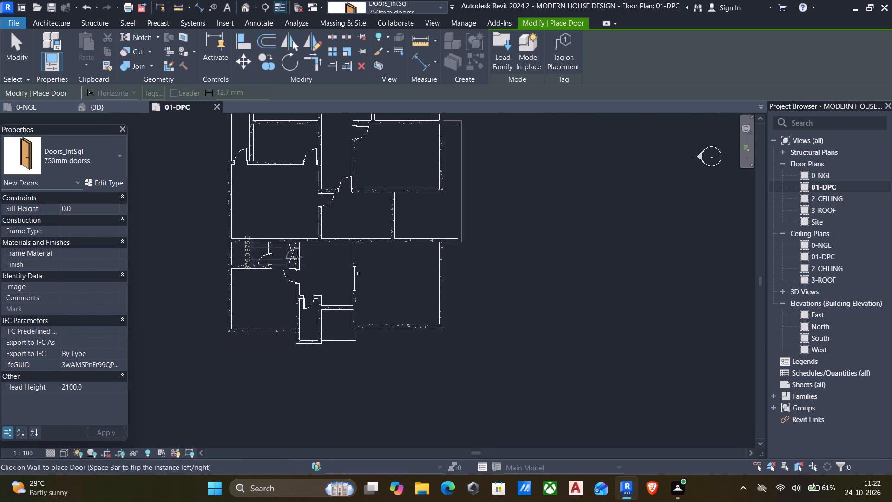
scroll(298, 272, "up", 5)
key("Escape")
Place a matching 900 mm single door in the corridor's west wall, opposite the existing corridor door and swinging into the western room.
middle_click_drag(256, 298, 287, 259)
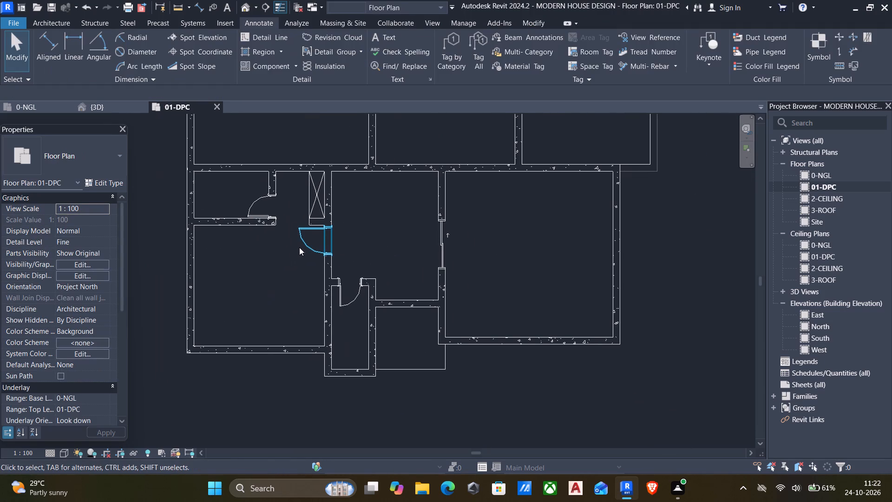
middle_click_drag(304, 269, 323, 292)
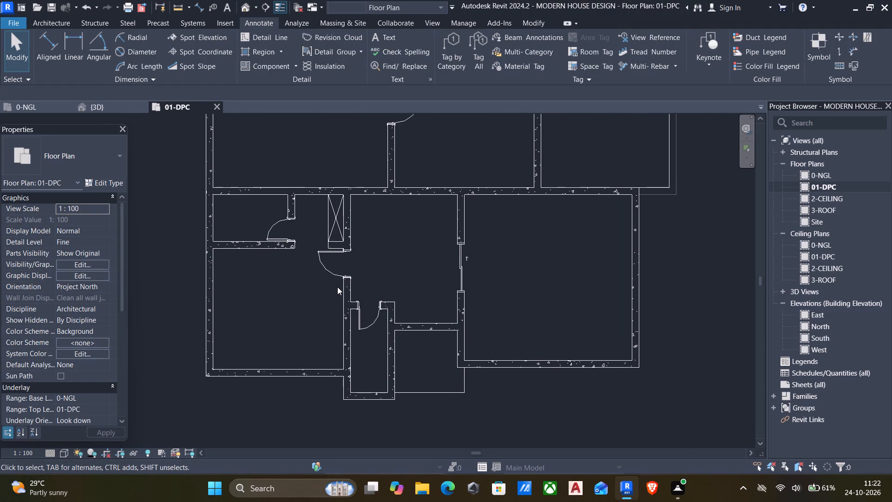
scroll(349, 312, "down", 2)
scroll(434, 293, "down", 2)
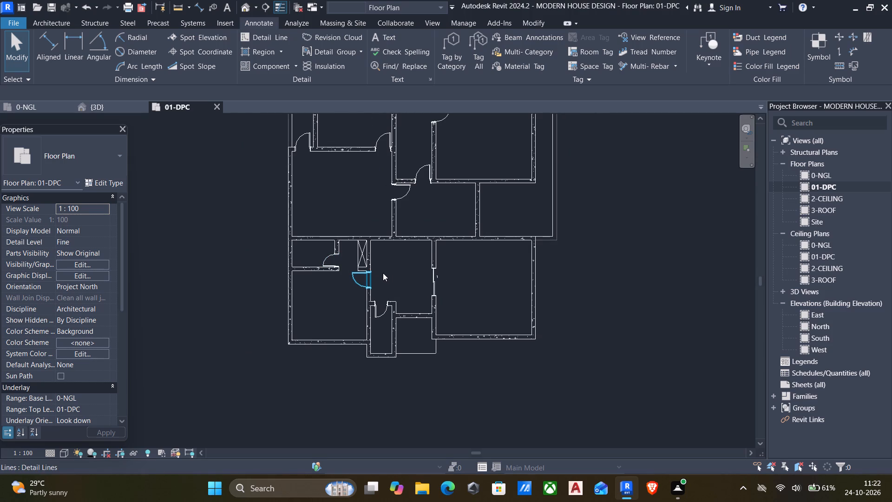
scroll(359, 269, "down", 3)
middle_click_drag(370, 257, 367, 258)
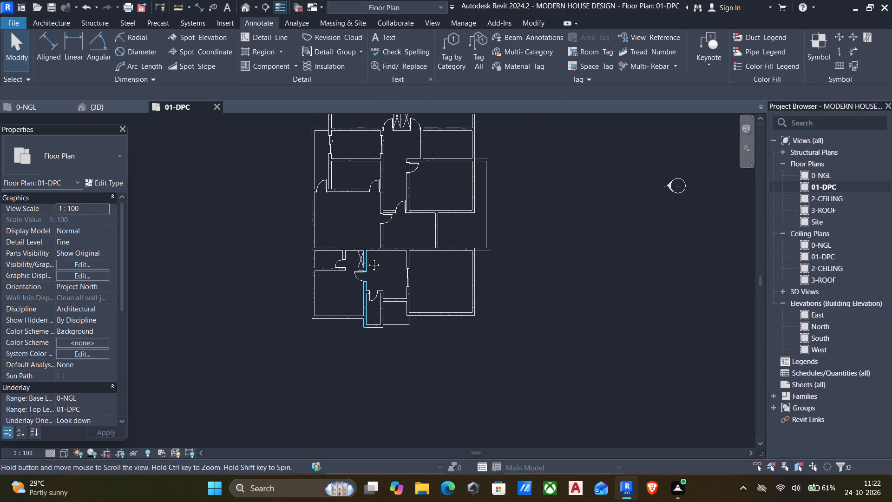
middle_click_drag(367, 258, 354, 273)
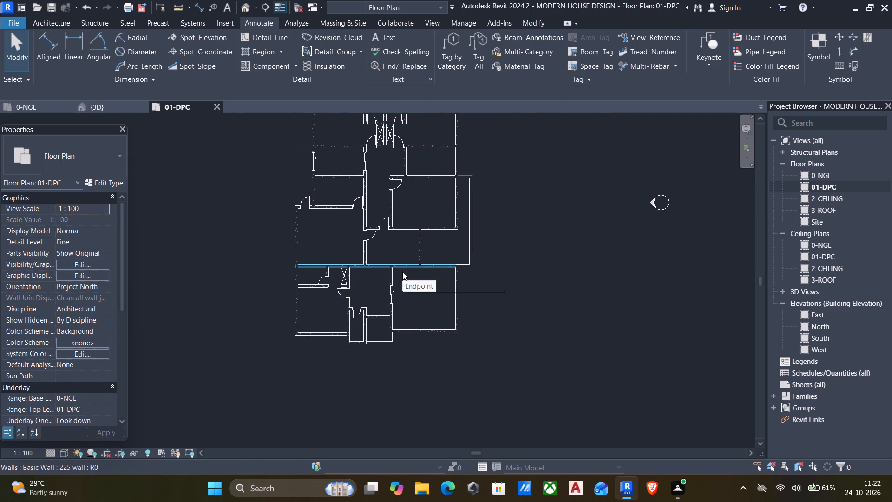
middle_click_drag(374, 208, 361, 231)
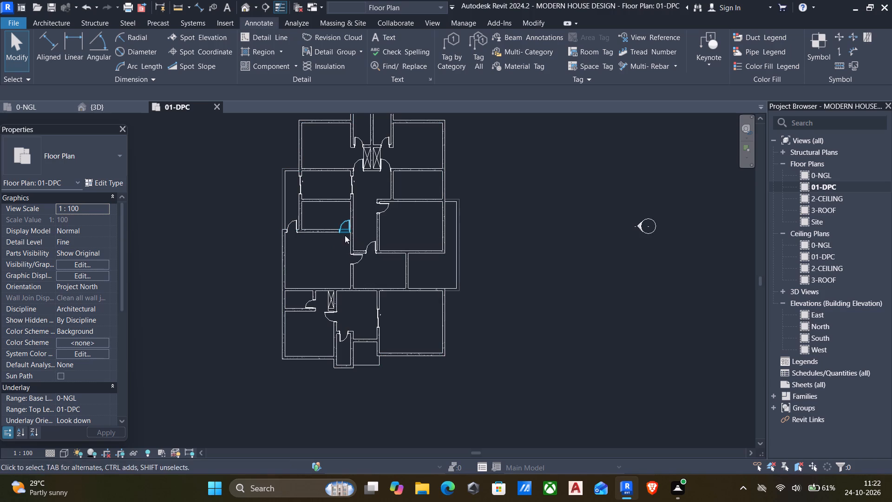
scroll(387, 216, "up", 4)
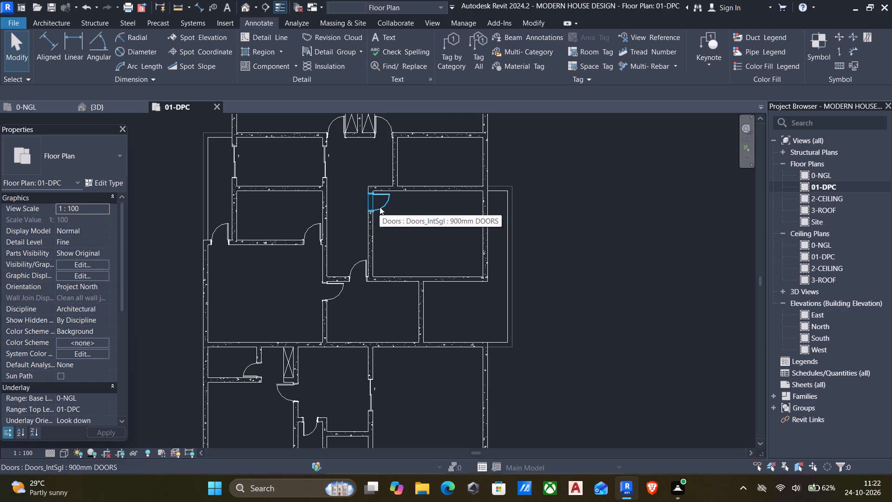
left_click(312, 231)
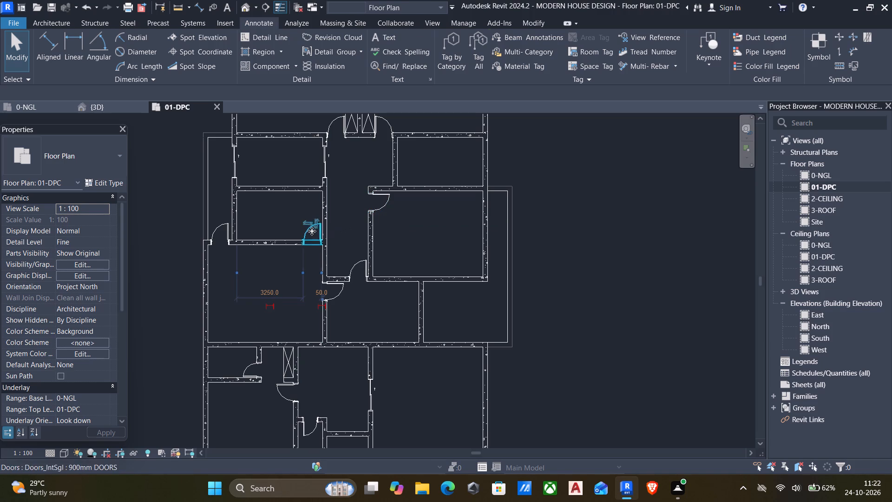
key("c")
key("s")
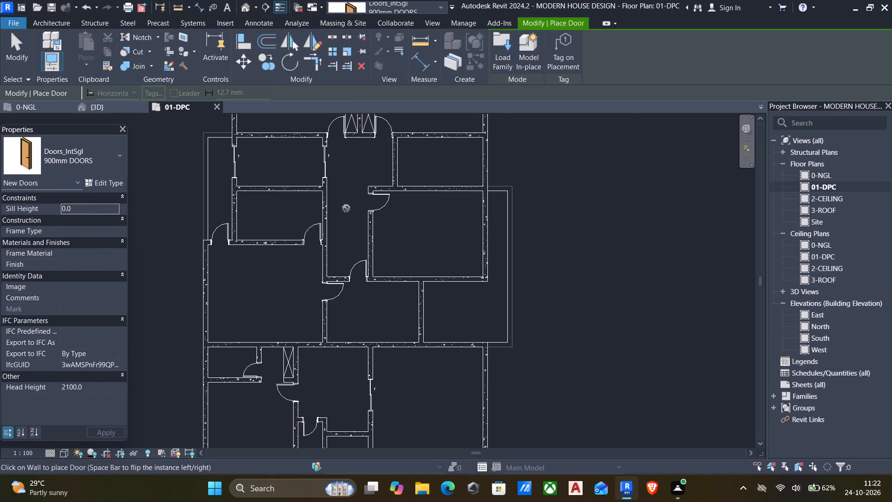
scroll(338, 202, "up", 5)
left_click(307, 205)
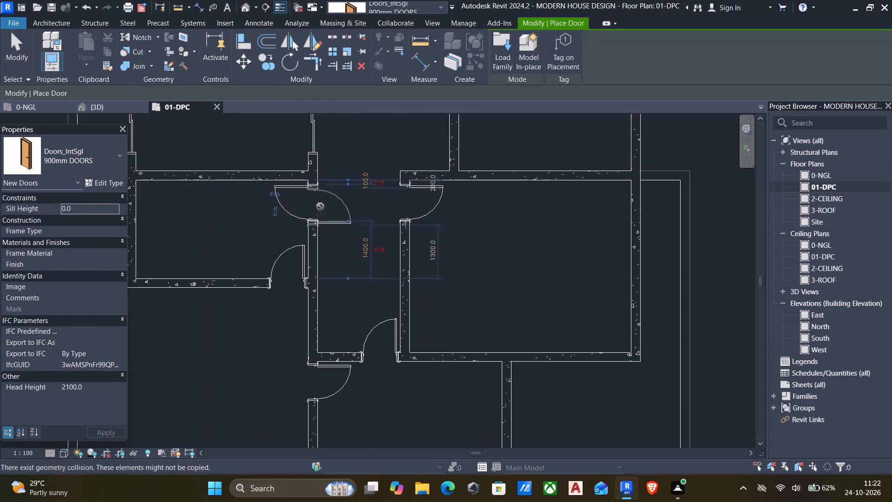
key("Escape")
scroll(338, 192, "up", 5)
key("Escape")
Set the new 900 mm door's distance from the western room's north wall to 50 mm.
left_click(274, 181)
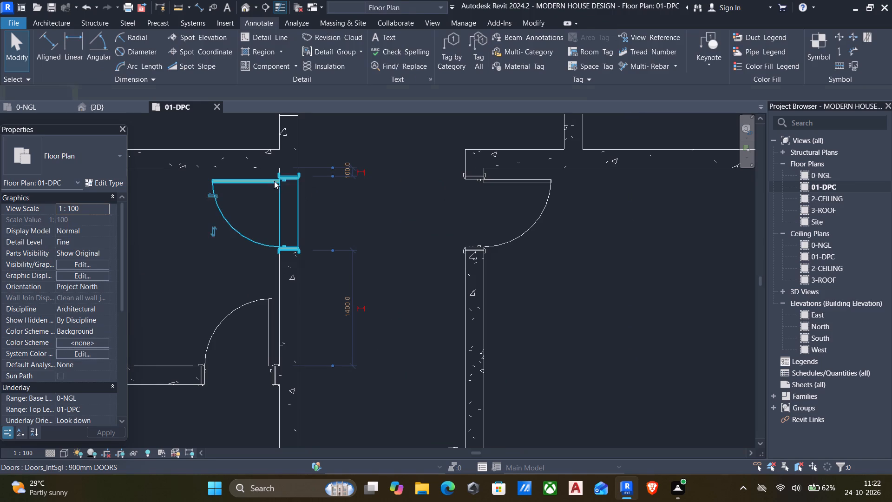
left_click(348, 168)
key("5")
key("0")
key("Return")
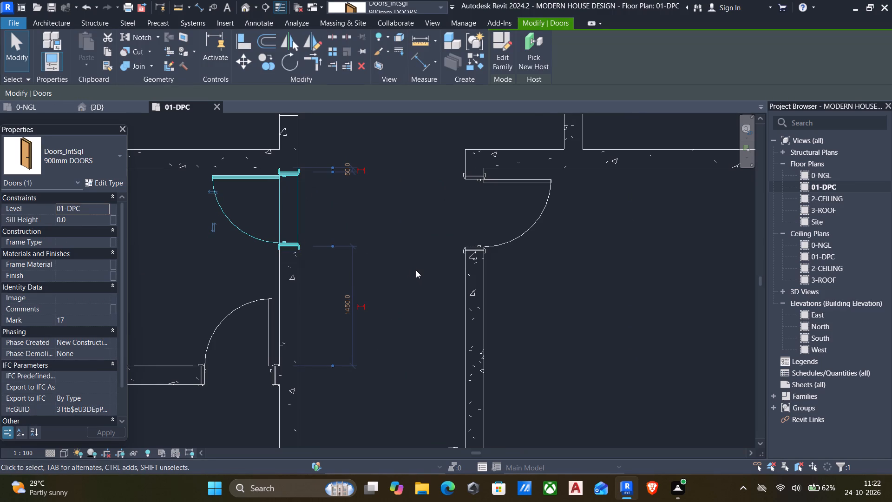
scroll(416, 276, "down", 6)
middle_click_drag(412, 285, 398, 272)
key("Escape")
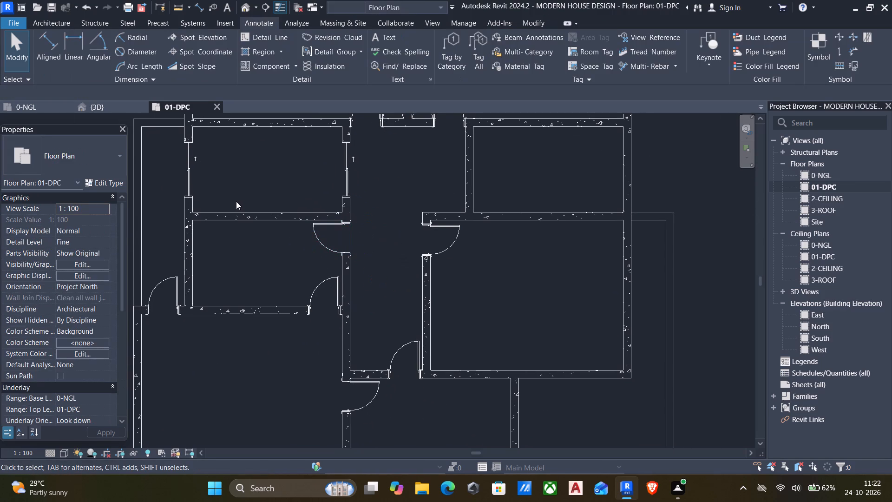
Offset a copy of the long east wall 3225 mm westward through the eastern rooms.
scroll(546, 279, "down", 3)
middle_click_drag(538, 277, 530, 281)
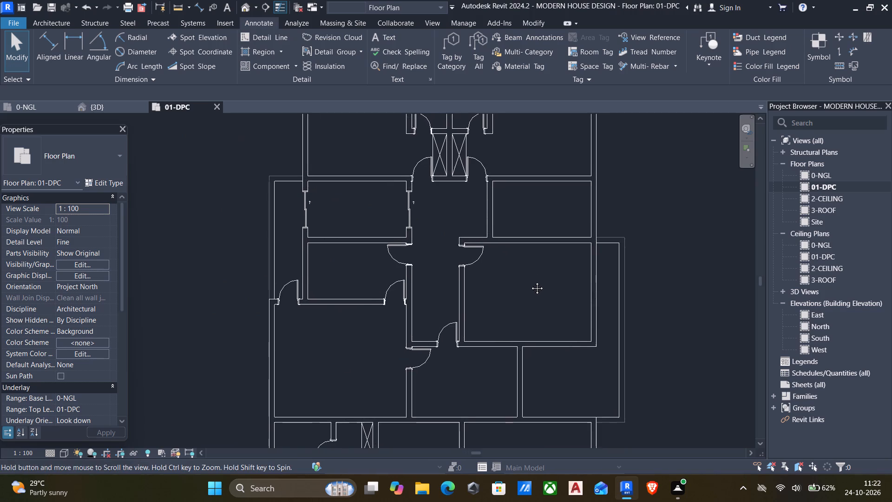
middle_click_drag(530, 281, 498, 290)
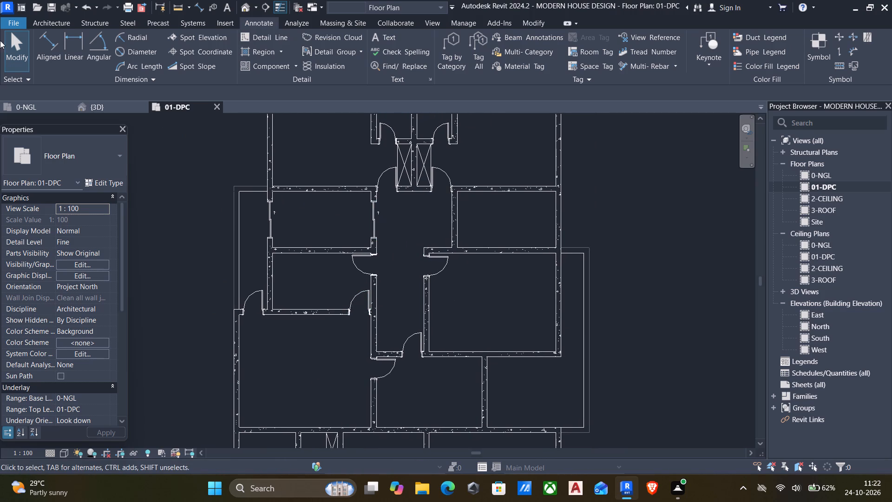
left_click(54, 20)
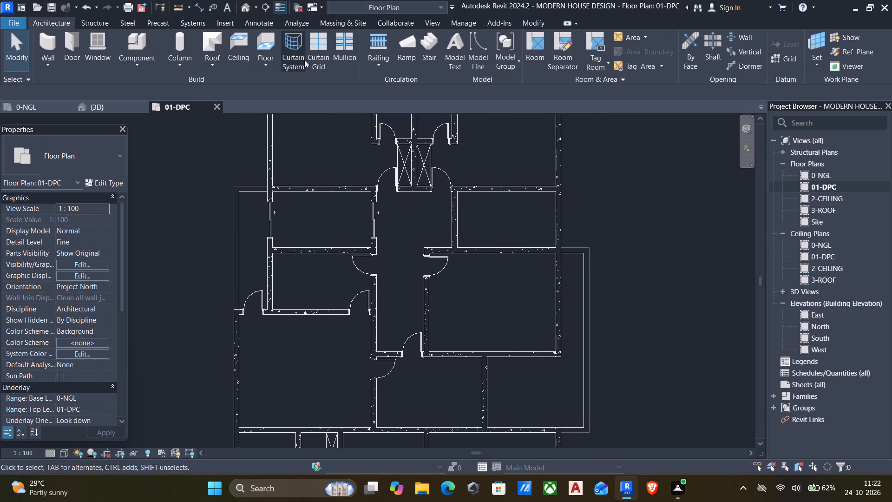
key("l")
key("i")
left_click(265, 42)
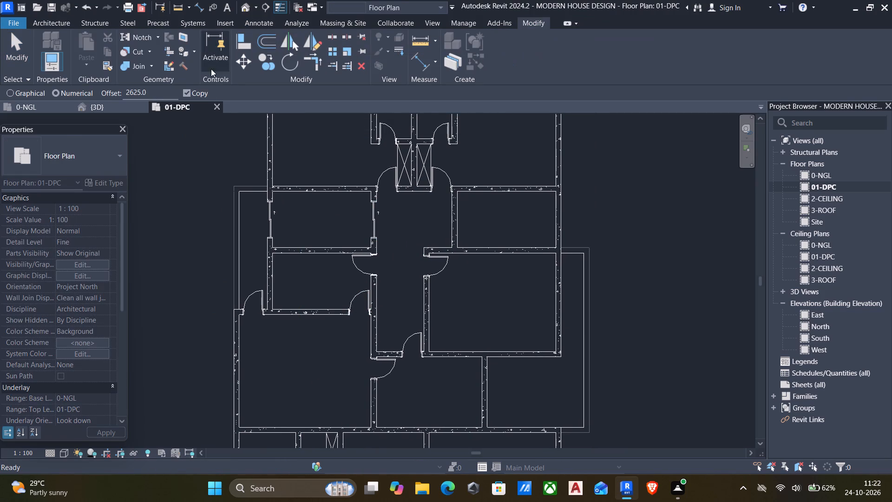
left_click_drag(165, 92, 0, 88)
key("3")
key("2")
key("2")
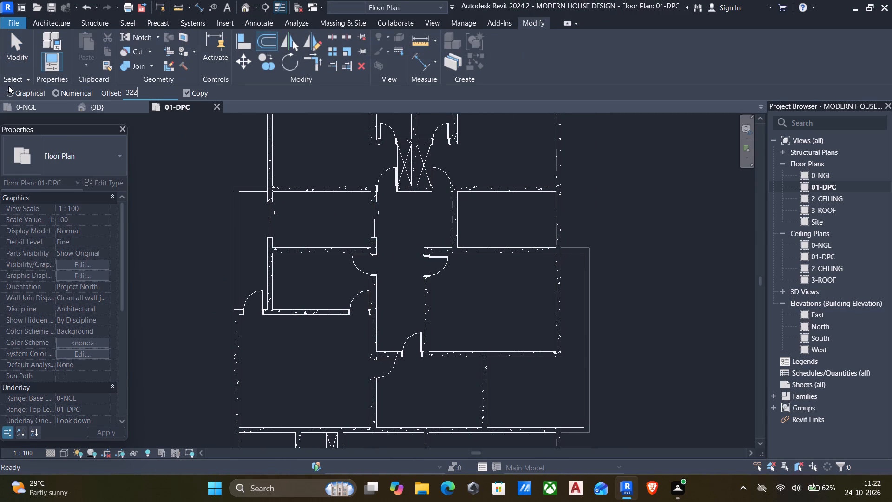
key("5")
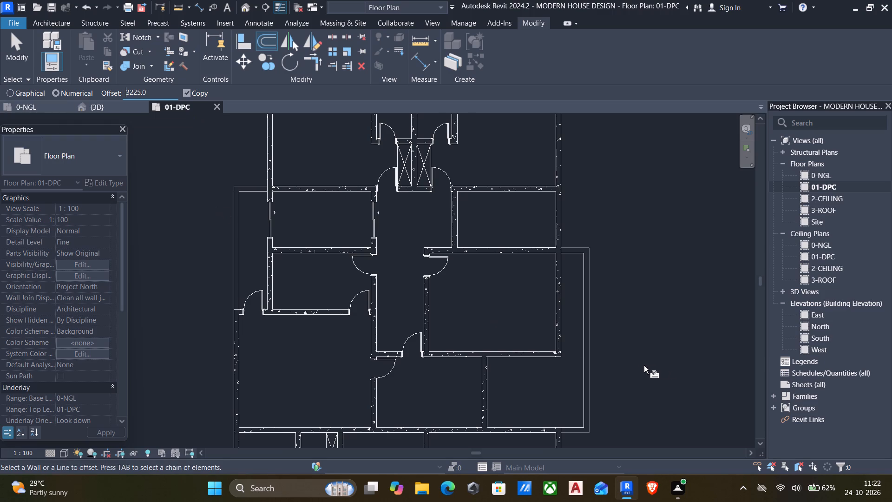
middle_click_drag(498, 320, 466, 311)
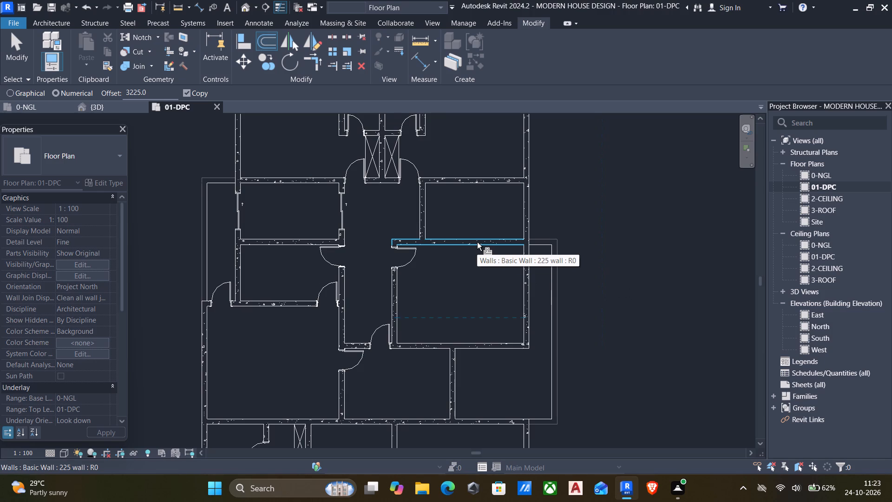
left_click(523, 212)
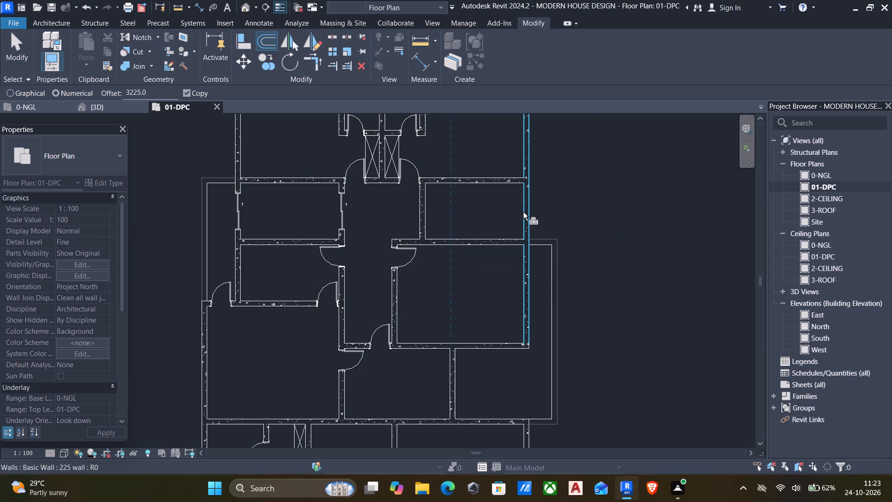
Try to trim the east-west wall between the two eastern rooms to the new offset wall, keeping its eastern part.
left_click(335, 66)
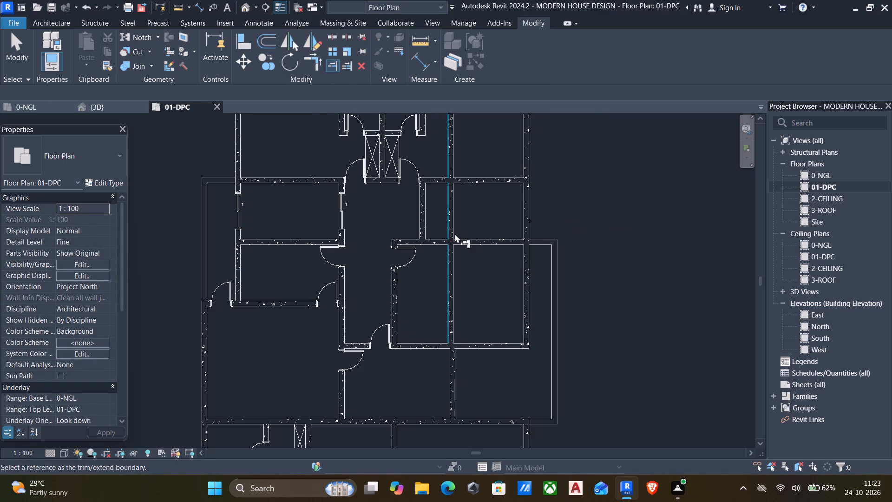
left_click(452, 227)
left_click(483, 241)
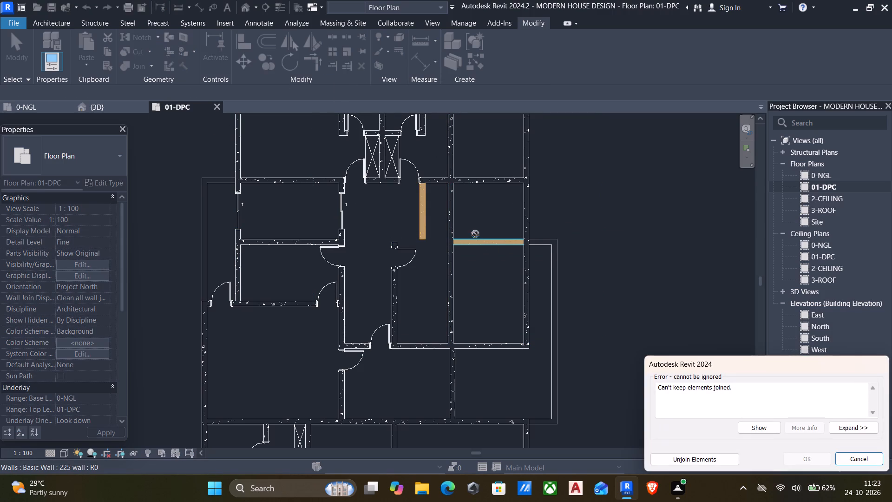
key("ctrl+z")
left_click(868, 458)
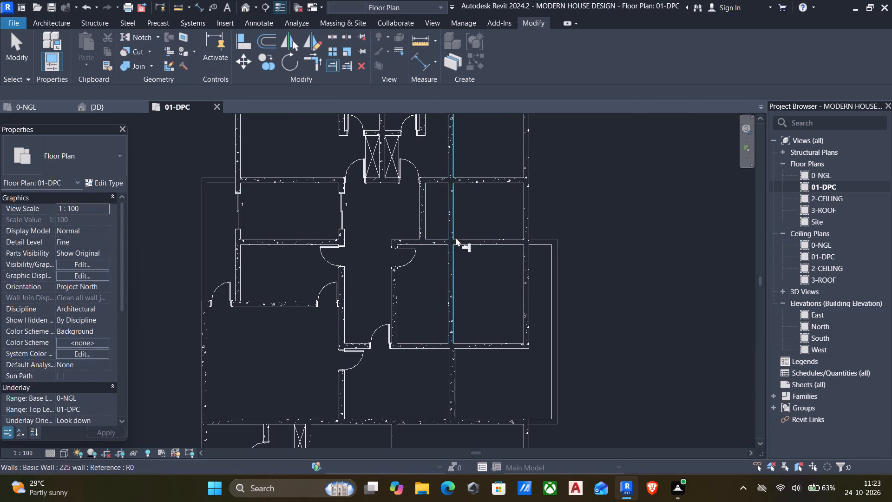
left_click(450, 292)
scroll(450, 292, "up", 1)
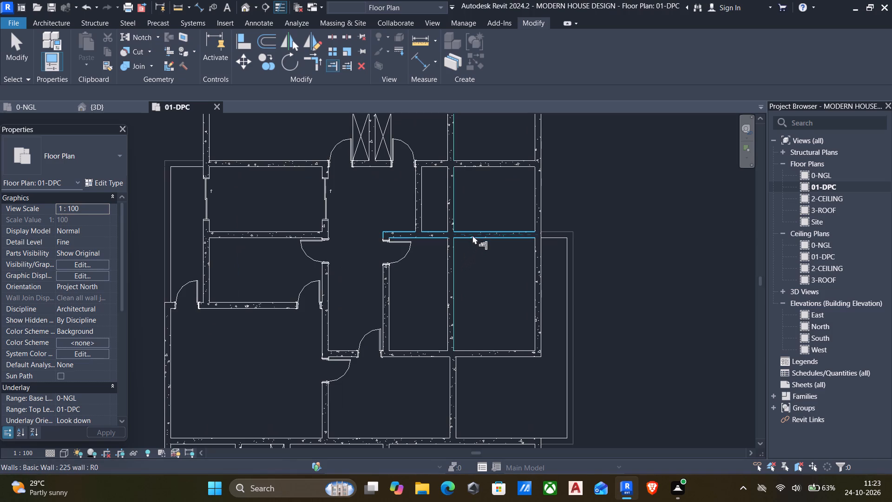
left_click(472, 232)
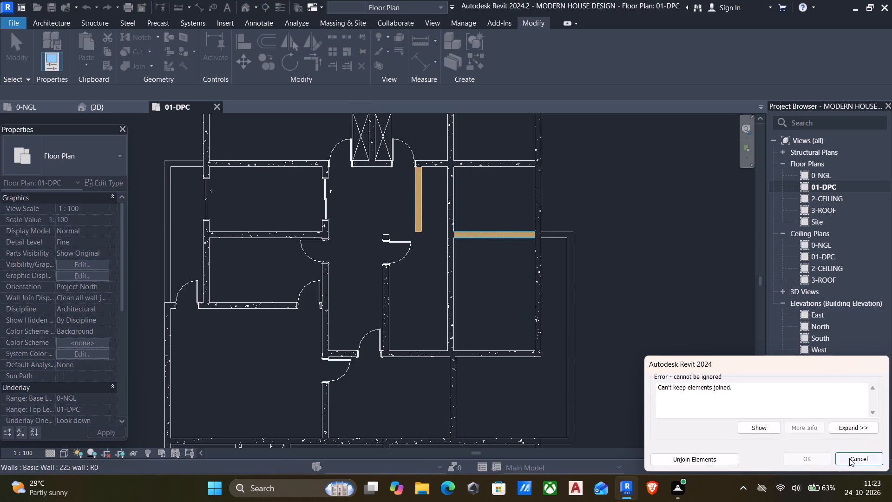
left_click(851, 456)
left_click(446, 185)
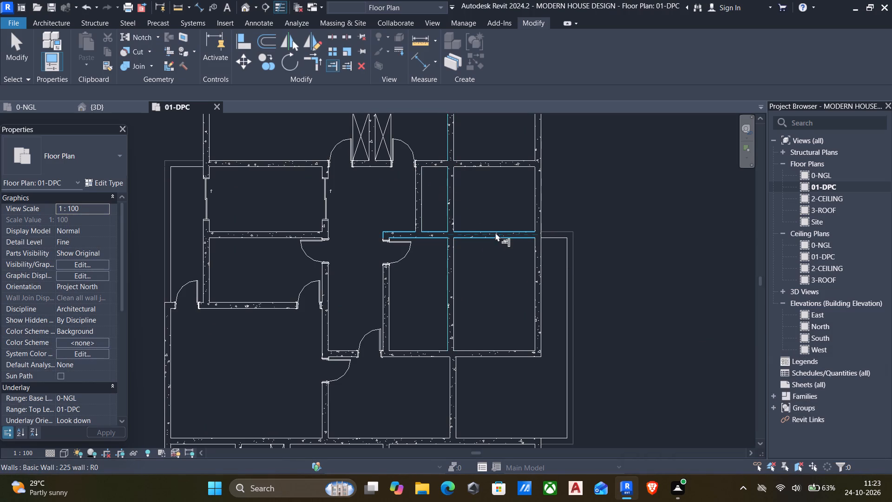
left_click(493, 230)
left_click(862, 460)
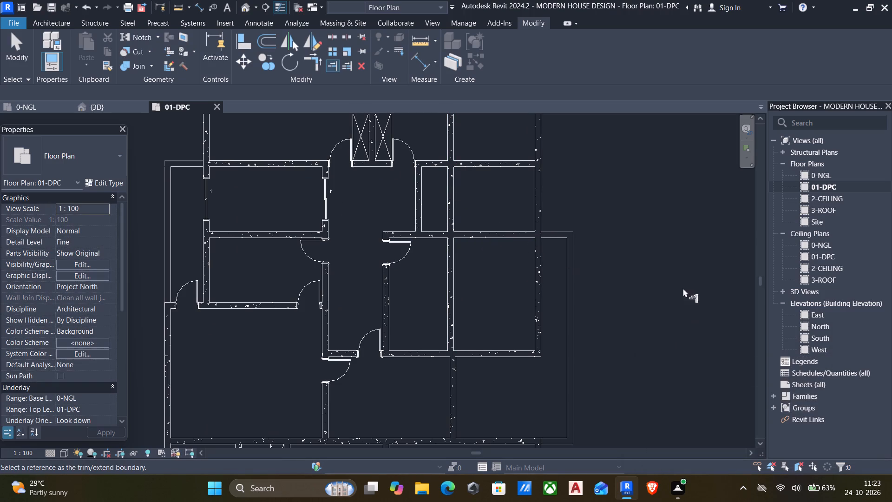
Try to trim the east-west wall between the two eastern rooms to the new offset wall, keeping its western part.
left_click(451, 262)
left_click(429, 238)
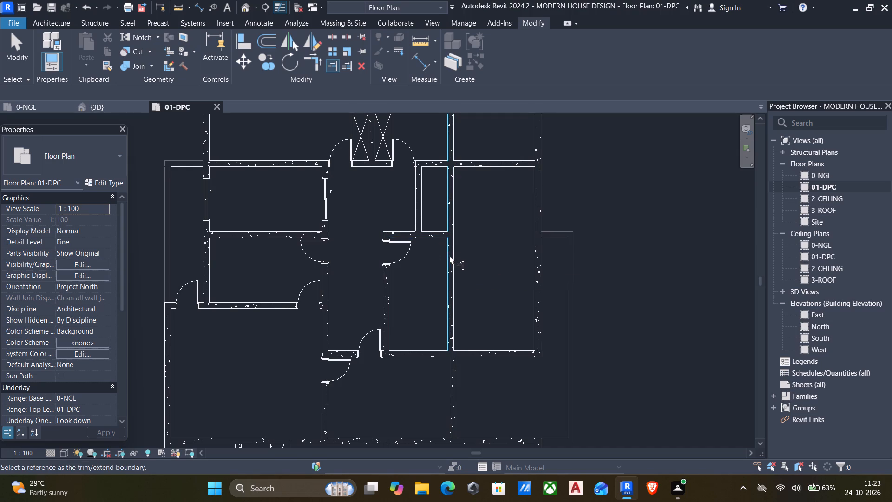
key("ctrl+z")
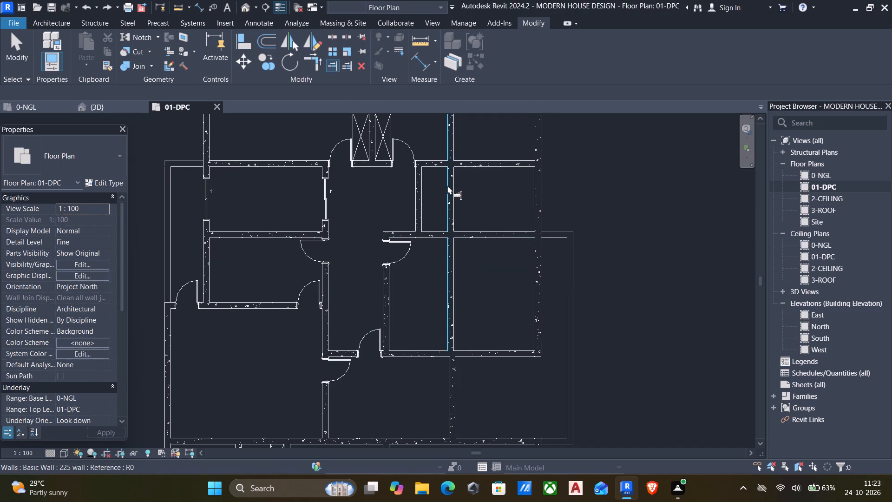
Trim the new offset wall to the east-west wall between the two eastern rooms, keeping its northern part.
left_click(432, 231)
left_click(446, 210)
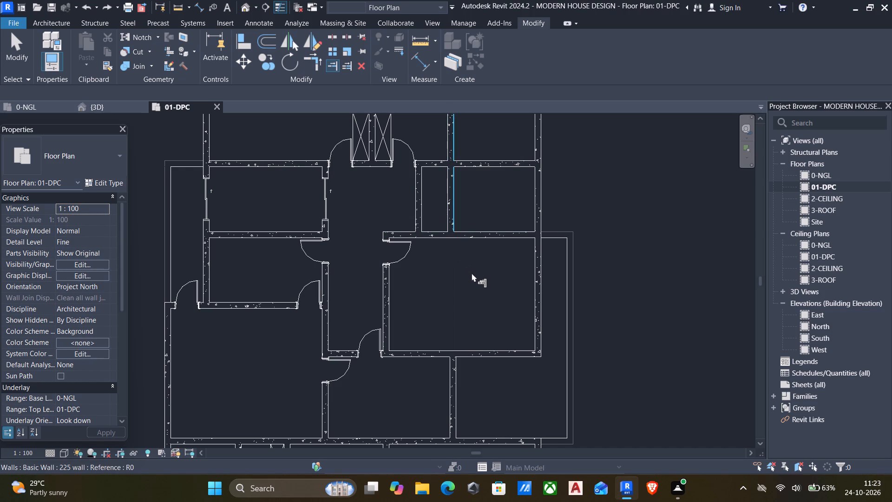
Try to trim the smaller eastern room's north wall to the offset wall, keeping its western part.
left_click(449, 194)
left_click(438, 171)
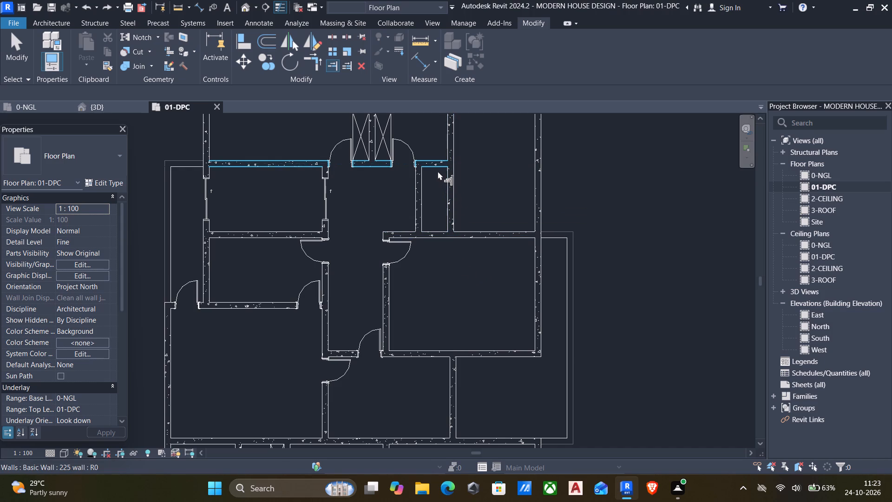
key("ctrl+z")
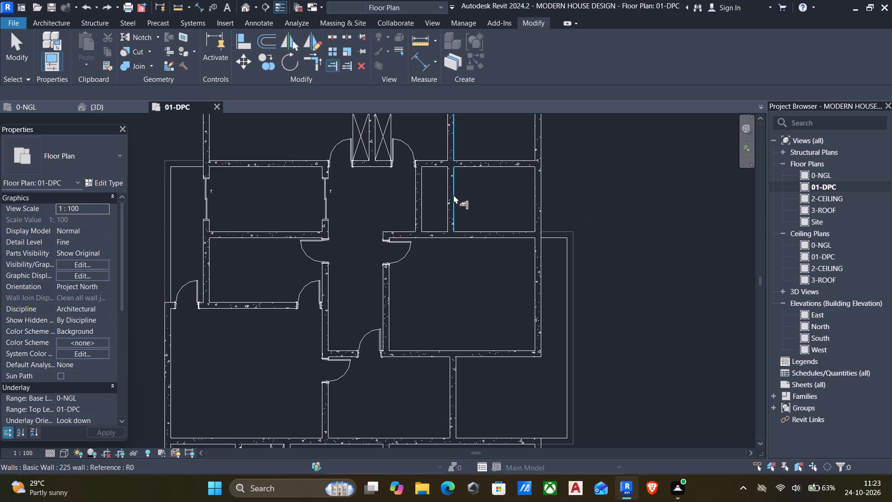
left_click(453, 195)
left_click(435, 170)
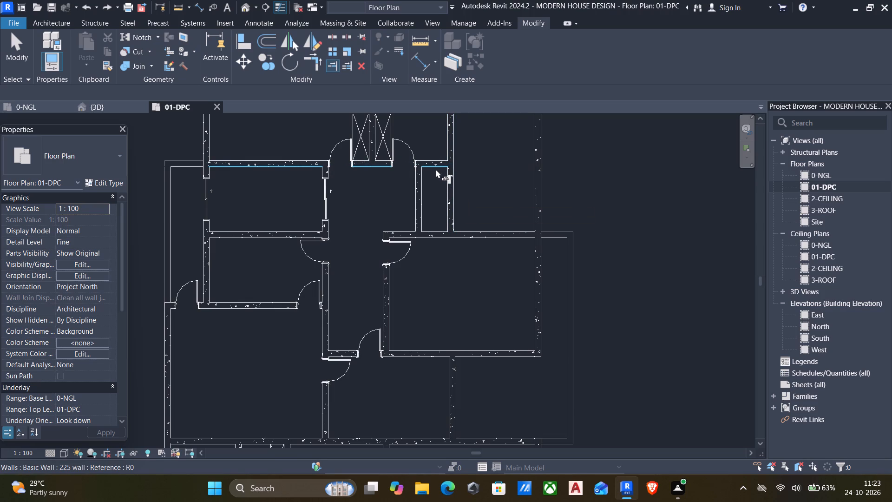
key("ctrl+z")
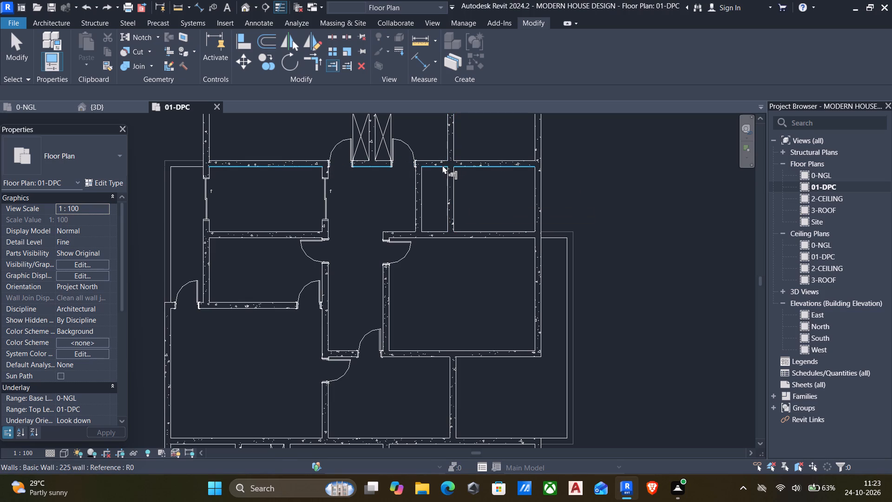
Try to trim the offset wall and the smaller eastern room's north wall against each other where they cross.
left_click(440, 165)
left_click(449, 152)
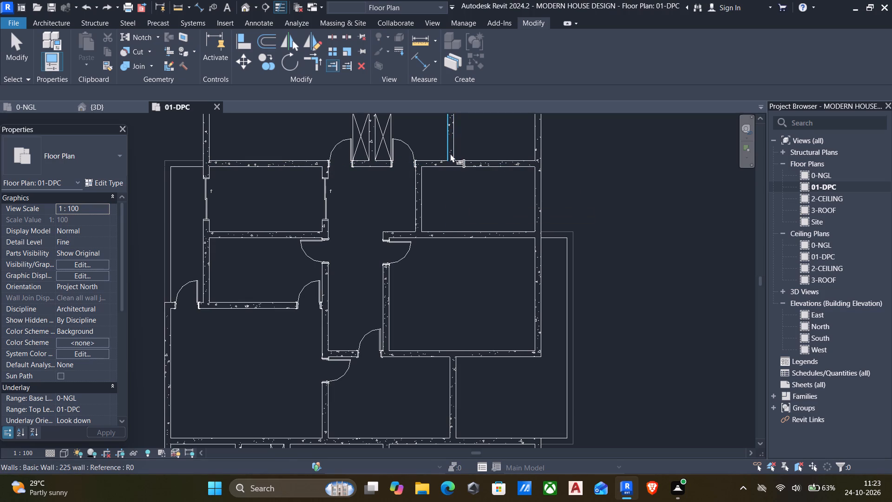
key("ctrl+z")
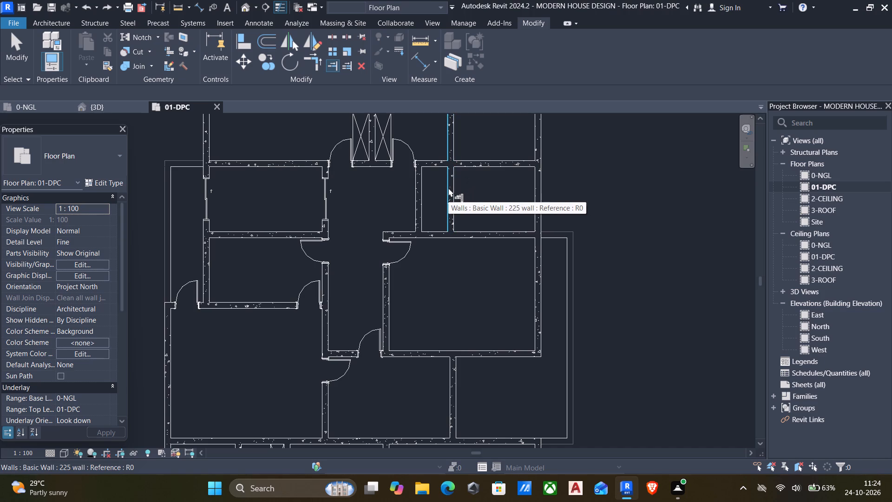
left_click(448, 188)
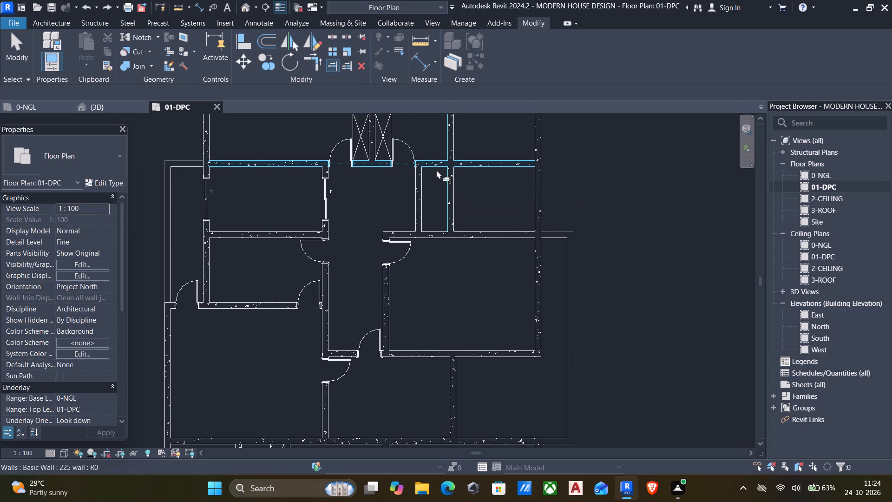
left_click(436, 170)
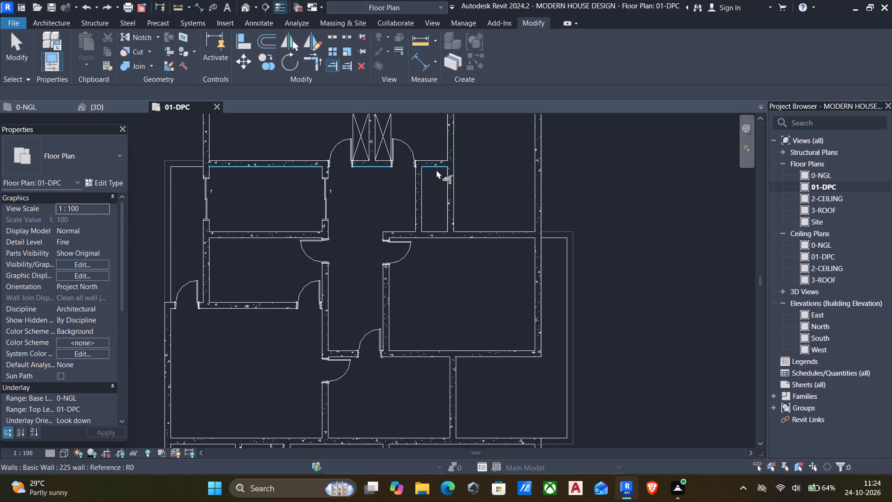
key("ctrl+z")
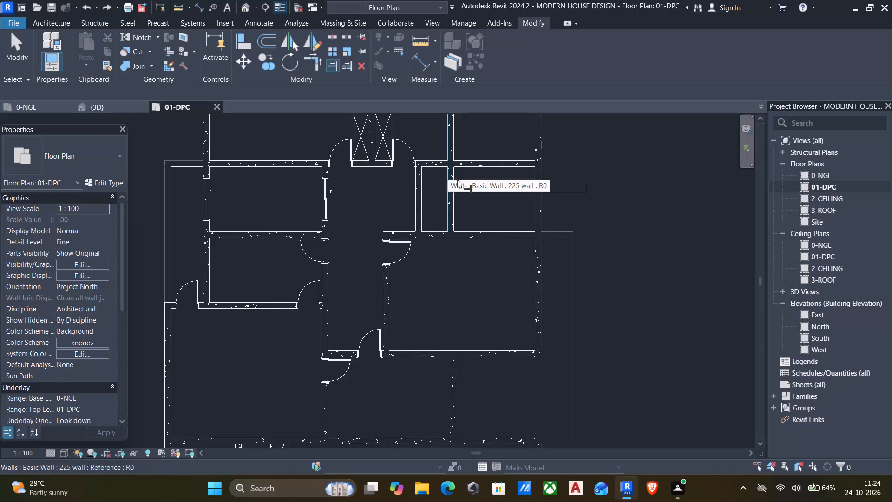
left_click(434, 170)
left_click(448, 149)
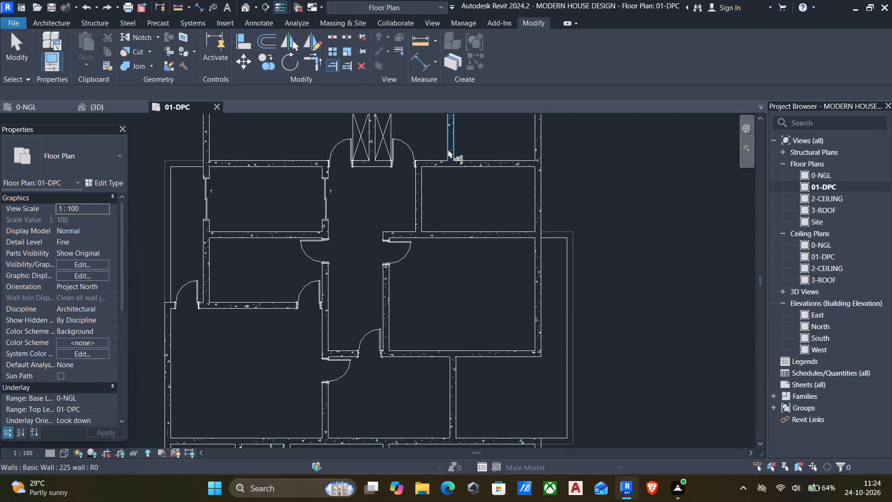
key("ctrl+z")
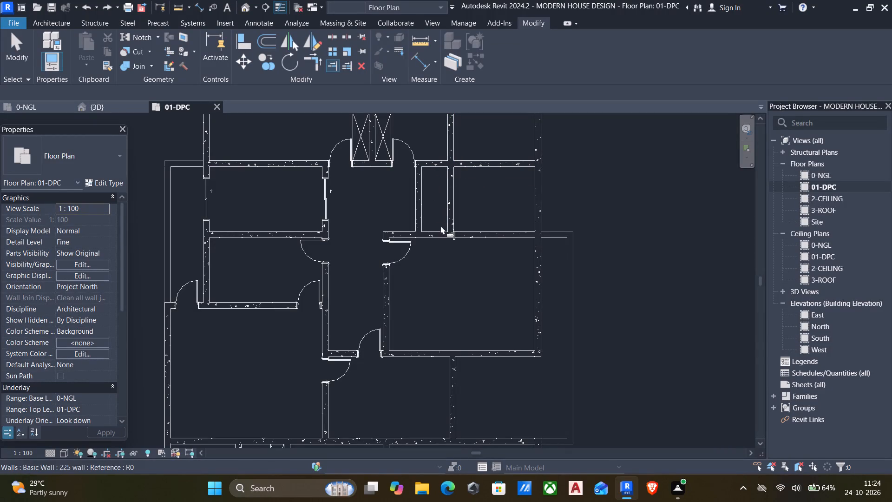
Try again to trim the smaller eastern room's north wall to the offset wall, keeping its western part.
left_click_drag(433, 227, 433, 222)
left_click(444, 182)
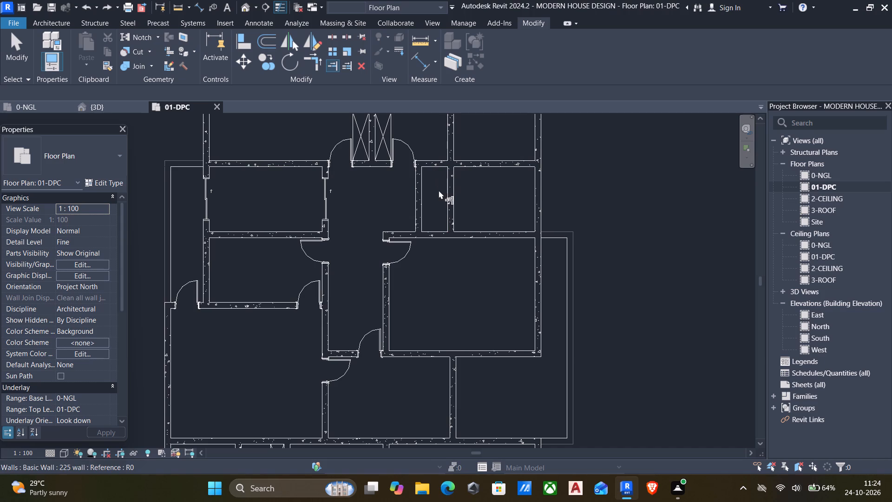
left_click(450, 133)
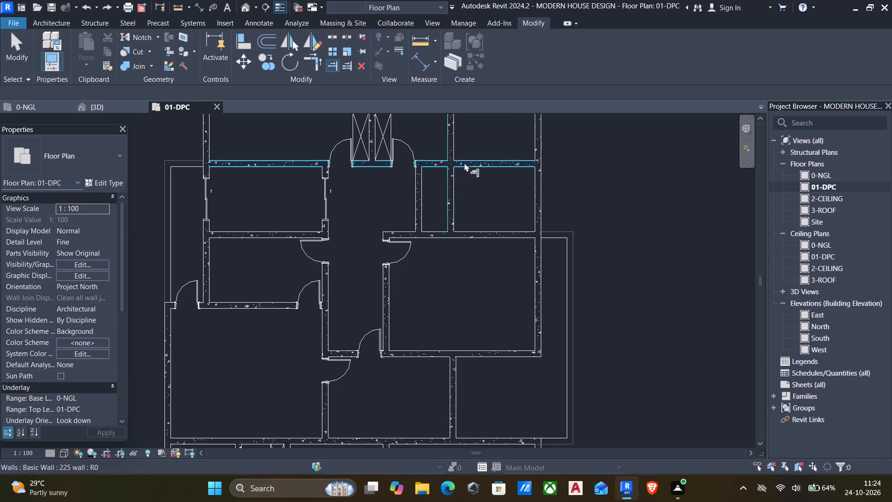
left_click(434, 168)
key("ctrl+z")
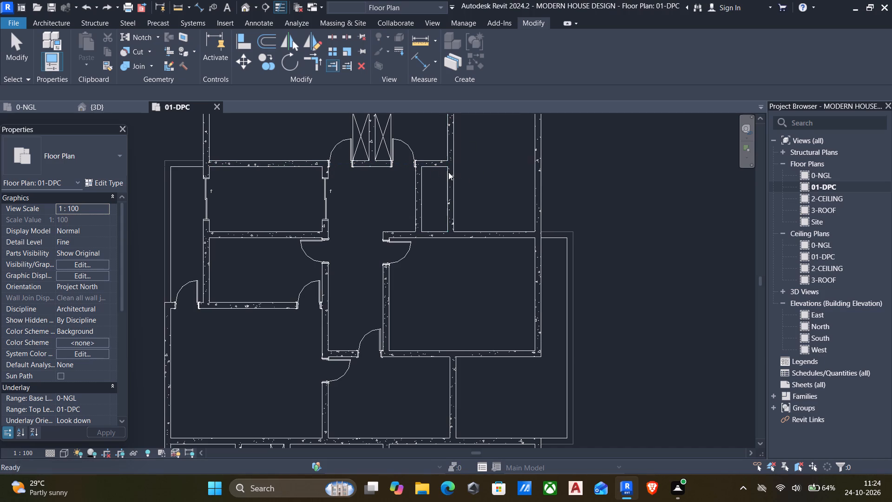
Trim the offset wall to the smaller eastern room's north wall, keeping the part inside the room.
middle_click_drag(448, 187, 444, 238)
scroll(444, 237, "down", 3)
scroll(433, 222, "up", 5)
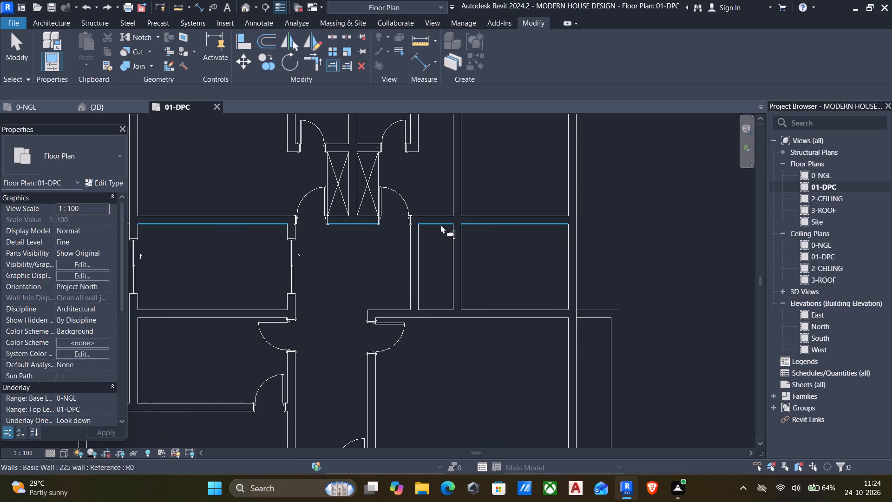
scroll(434, 222, "up", 5)
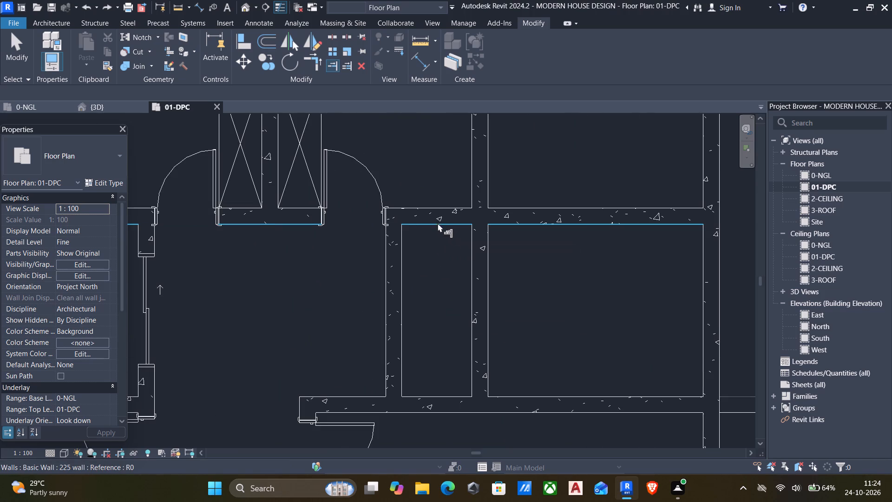
left_click(435, 207)
left_click(479, 249)
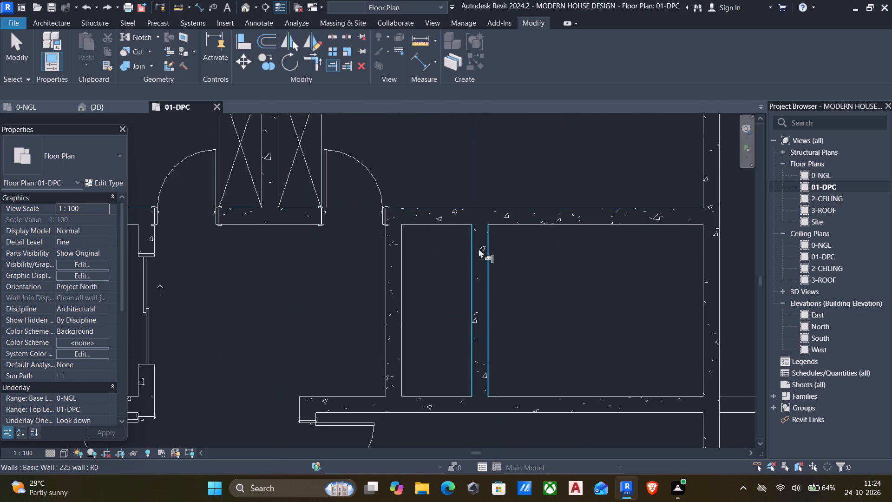
scroll(436, 242, "down", 3)
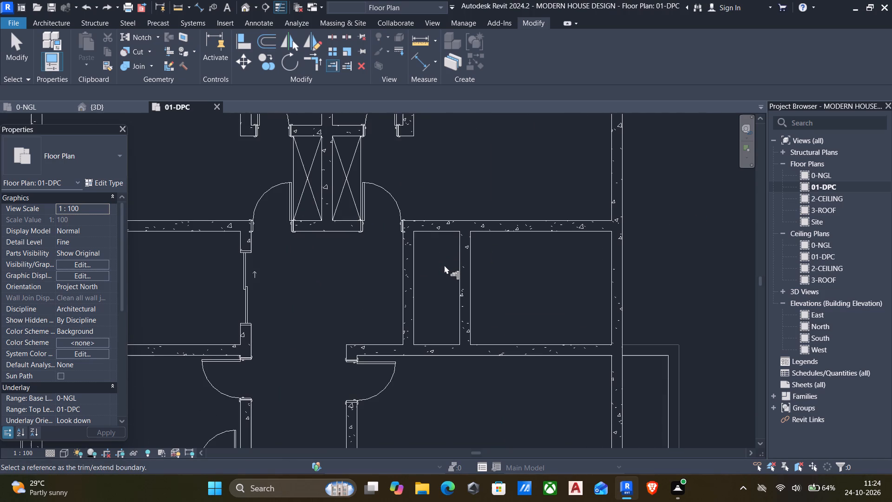
scroll(441, 271, "down", 1)
key("Escape")
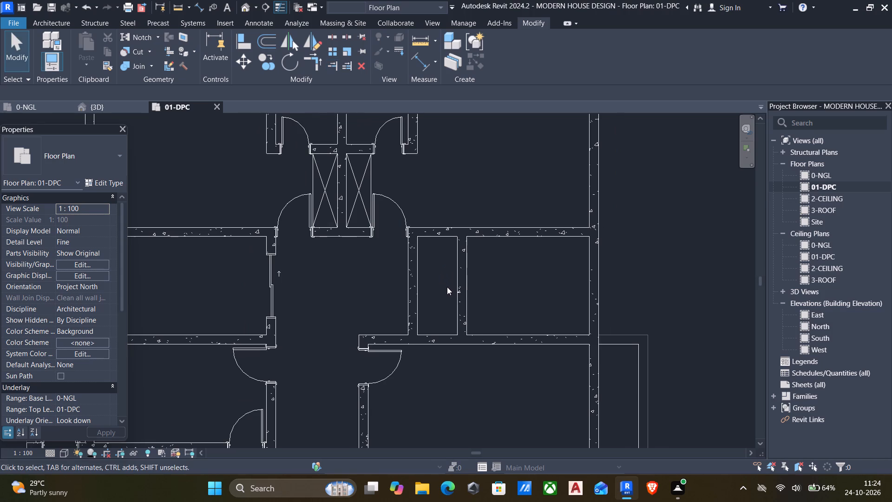
key("Escape")
Set the trimmed partition's distance from the east wall to 2400 mm.
left_click(466, 288)
left_click(531, 176)
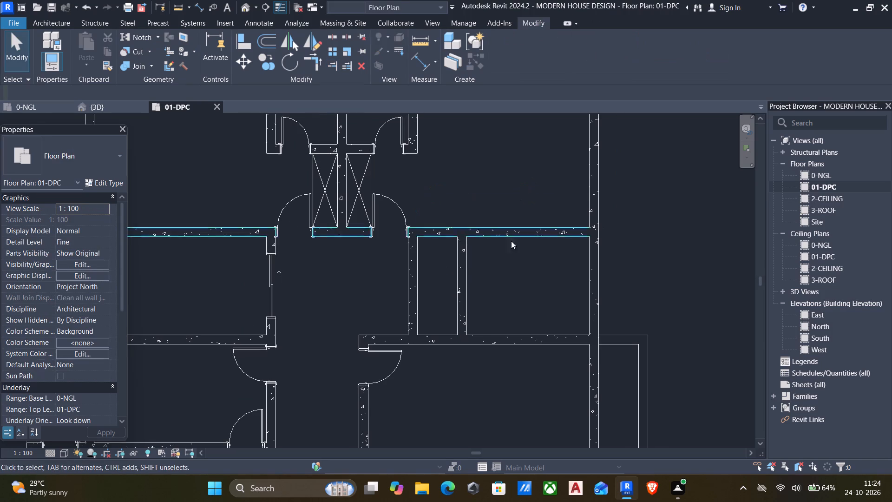
left_click(463, 277)
left_click(531, 189)
type("24")
type("00")
key("Return")
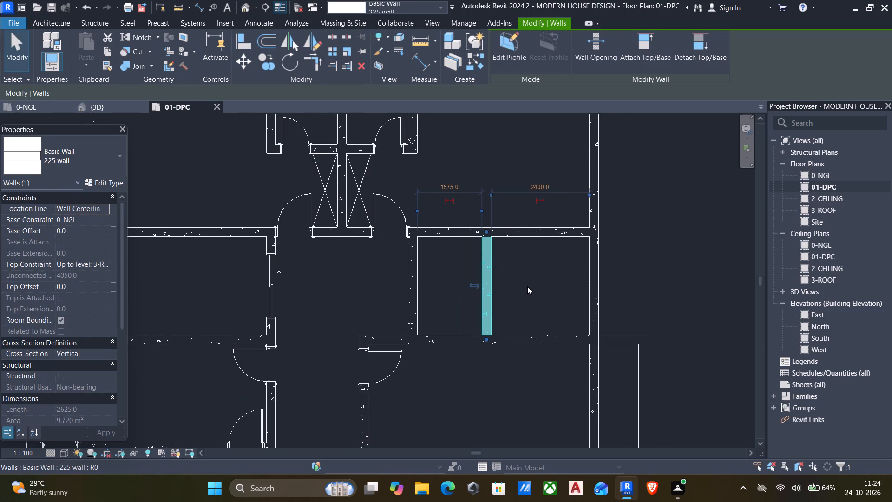
left_click(528, 286)
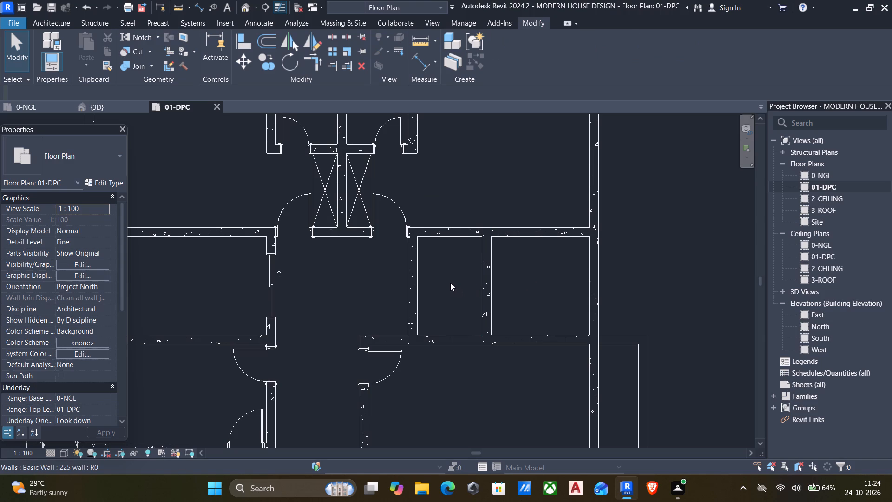
Add an aligned dimension between the wall faces across the width of the narrow room west of the partition.
key("d")
key("i")
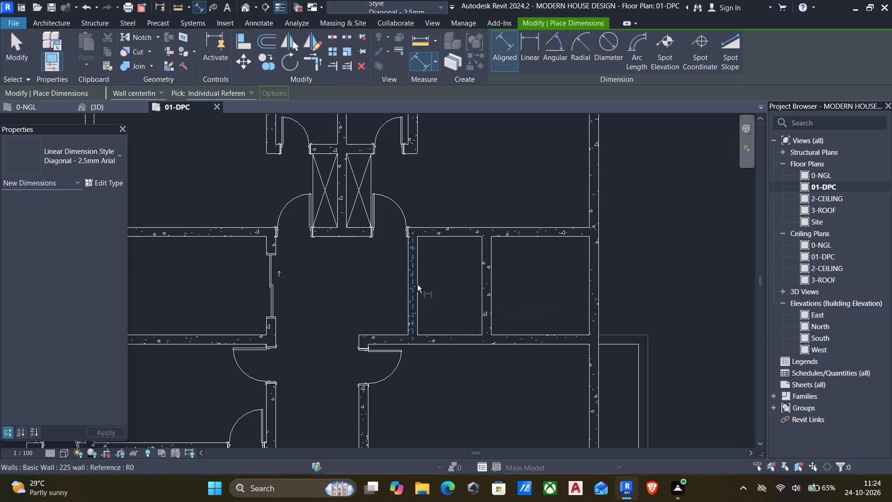
key("Tab")
key("Tab")
key("Tab")
left_click(417, 279)
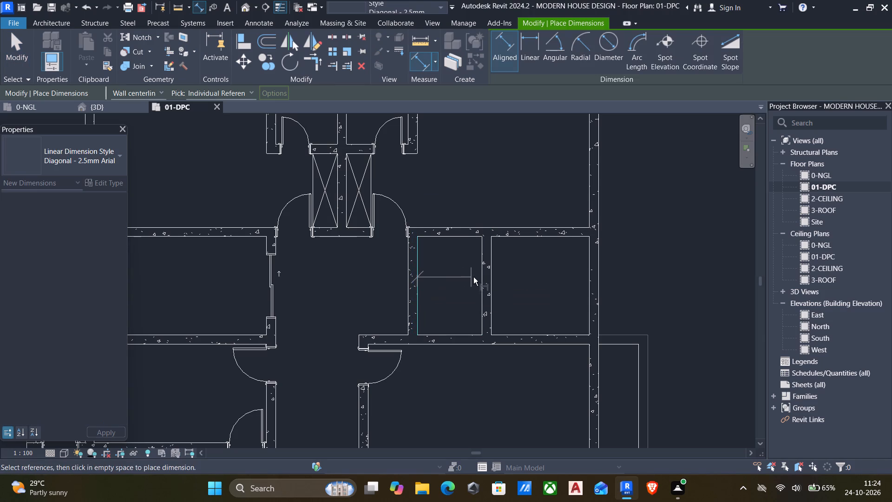
key("Tab")
left_click(481, 277)
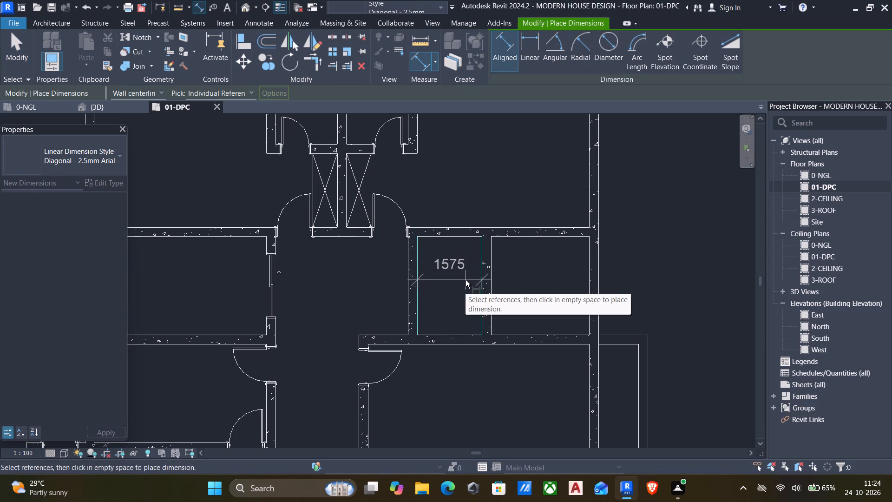
left_click(466, 280)
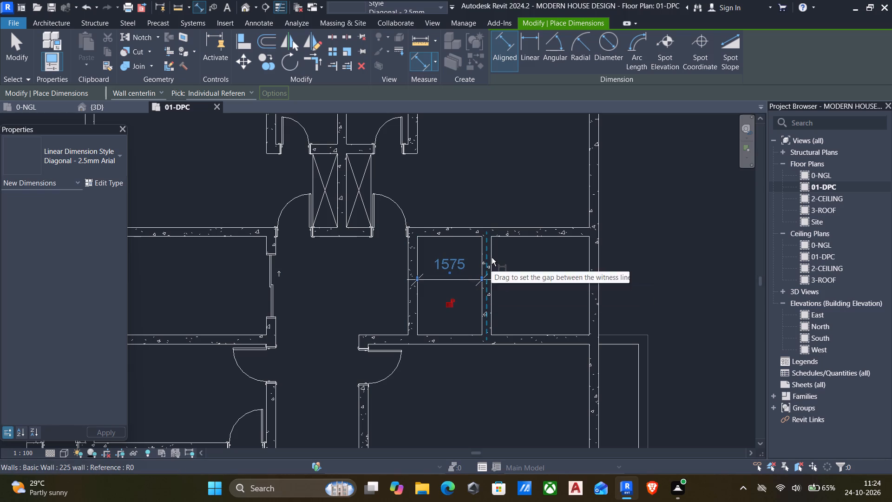
Add an aligned dimension from the partition's east face to the east wall's inner face.
left_click(492, 258)
key("Escape")
key("Tab")
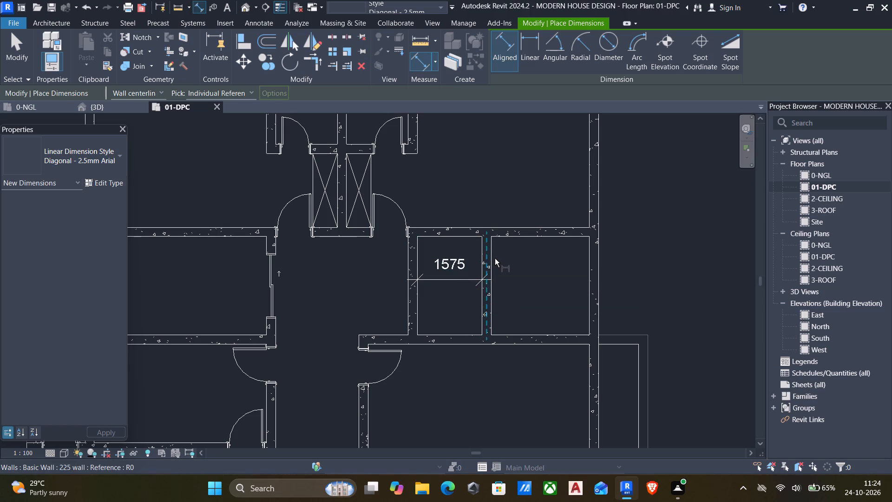
left_click(495, 258)
key("Tab")
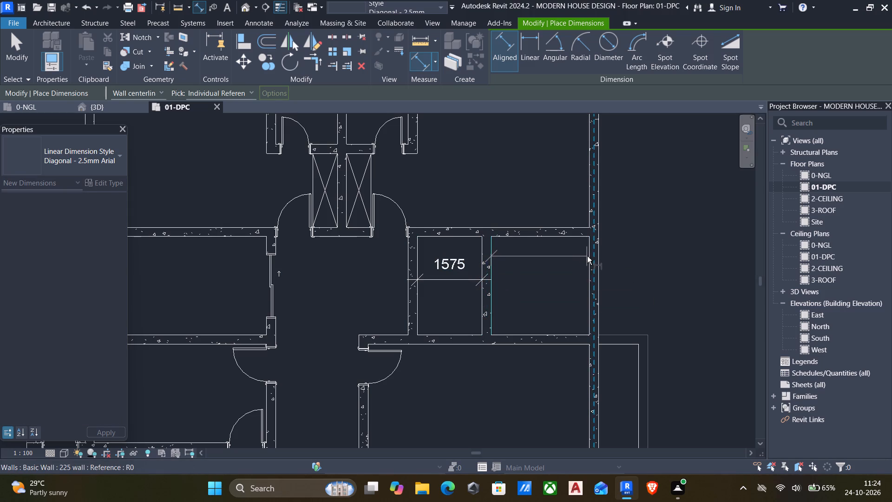
key("Tab")
left_click(587, 256)
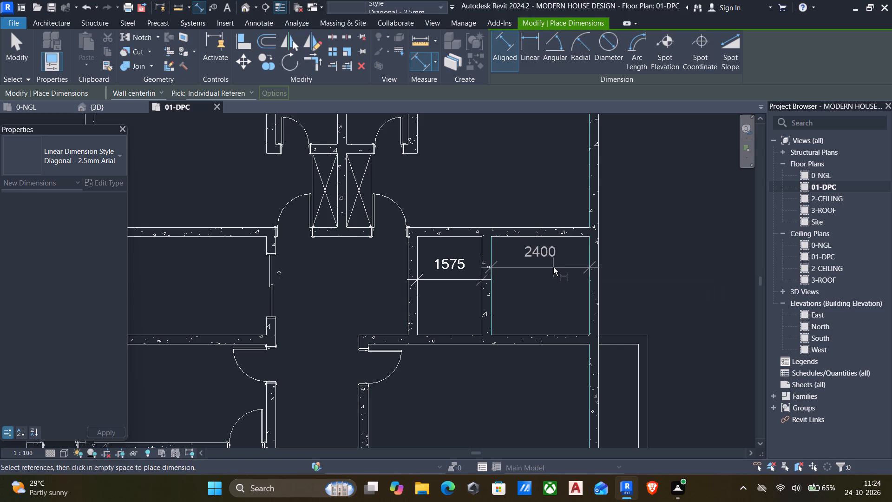
left_click(553, 267)
Add an aligned north-south dimension between the inner wall faces of the room east of the partition.
key("Tab")
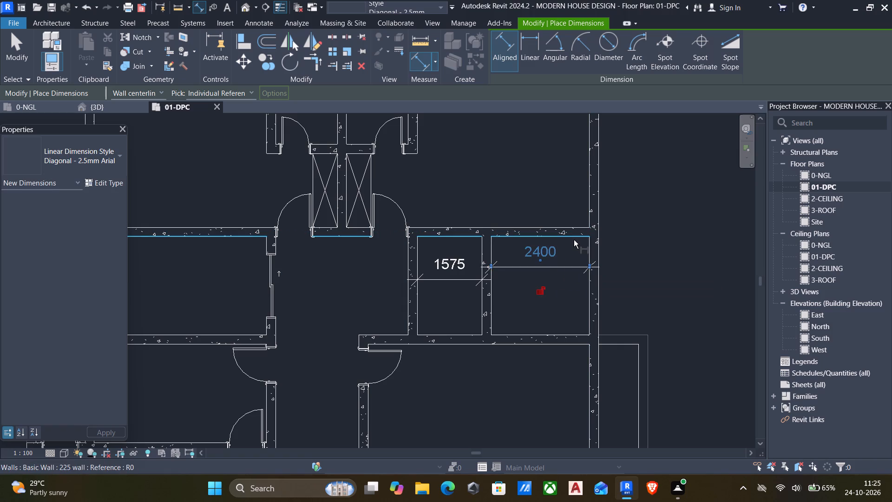
left_click(574, 240)
key("Tab")
key("Tab")
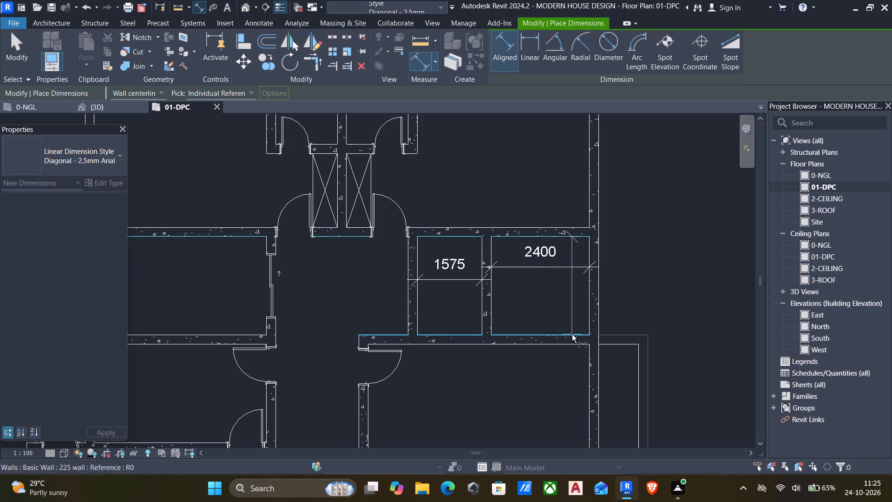
left_click(572, 334)
left_click(565, 324)
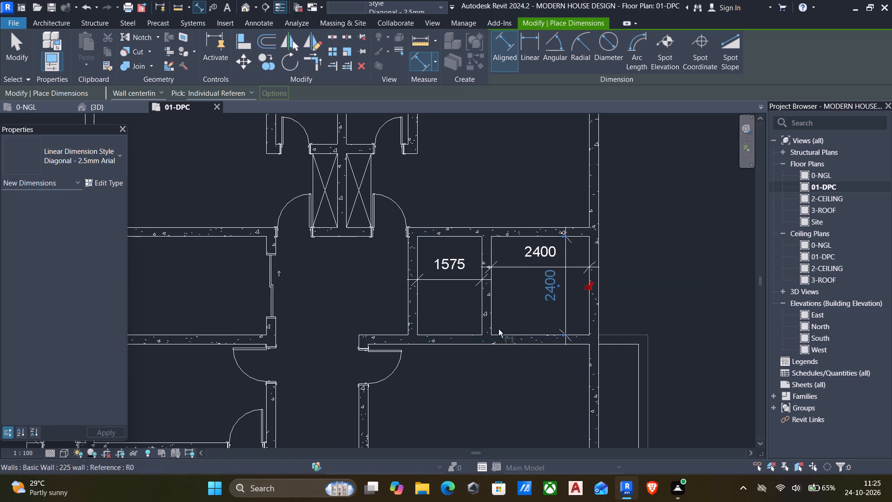
Place a matching Sliding - Glass-2 Panel door, type 2150 x 2143mm, in the south wall of the 1575 mm wide room.
key("Escape")
scroll(487, 324, "down", 4)
middle_click_drag(468, 329, 326, 258)
scroll(326, 252, "up", 7)
key("Escape")
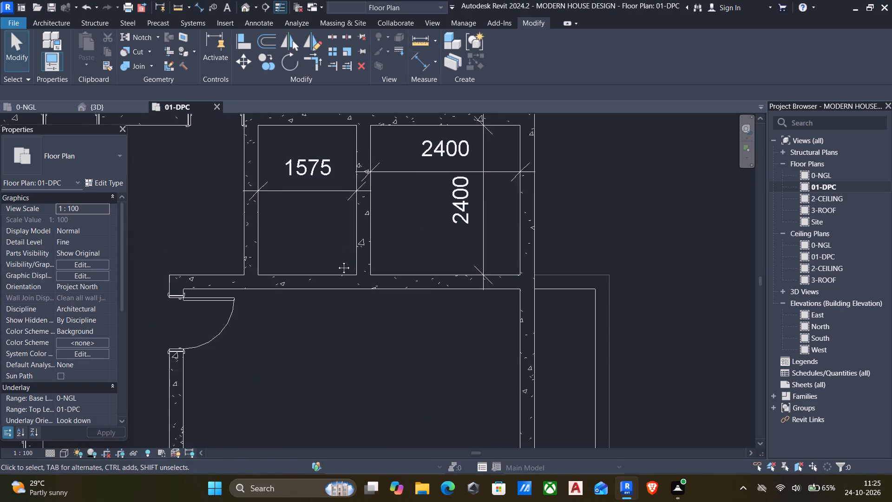
middle_click_drag(337, 261, 456, 314)
scroll(379, 265, "down", 6)
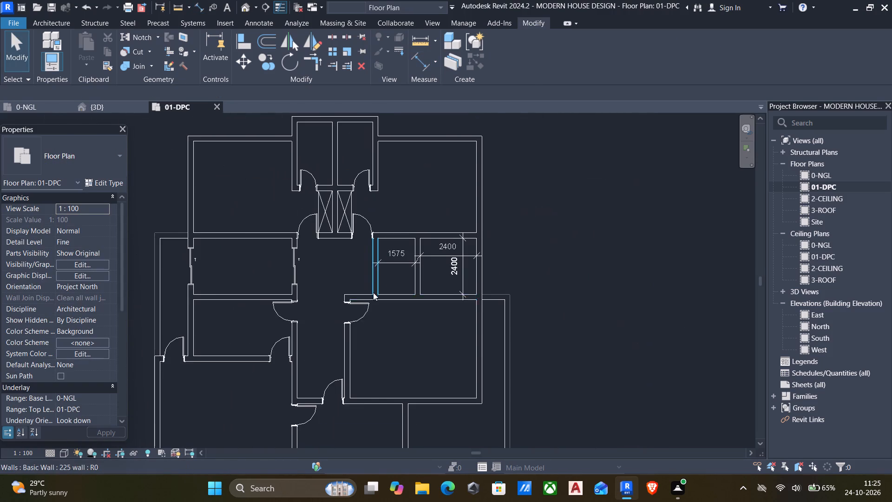
scroll(373, 292, "down", 1)
left_click(297, 271)
key("c")
key("s")
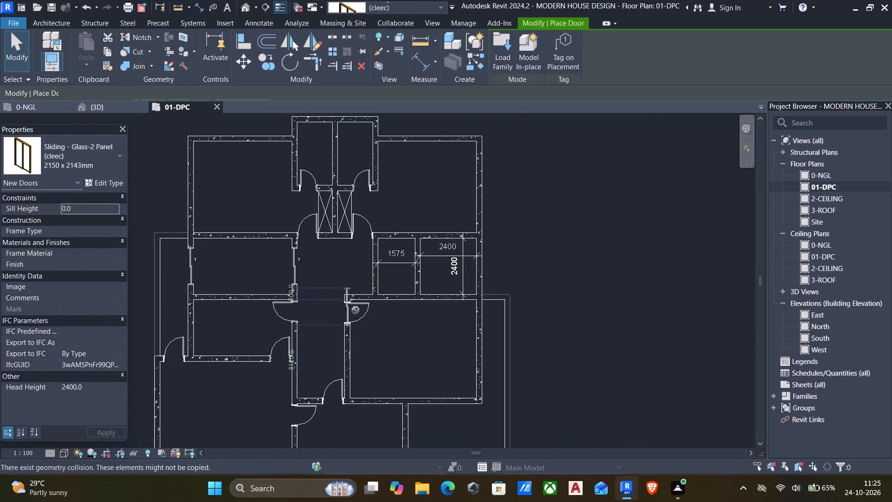
scroll(356, 310, "down", 2)
scroll(413, 330, "up", 5)
scroll(368, 277, "up", 4)
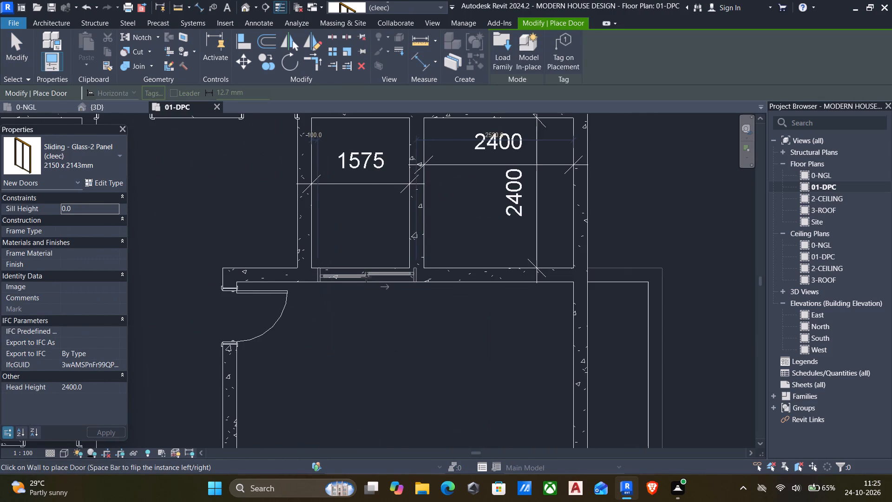
scroll(363, 277, "up", 2)
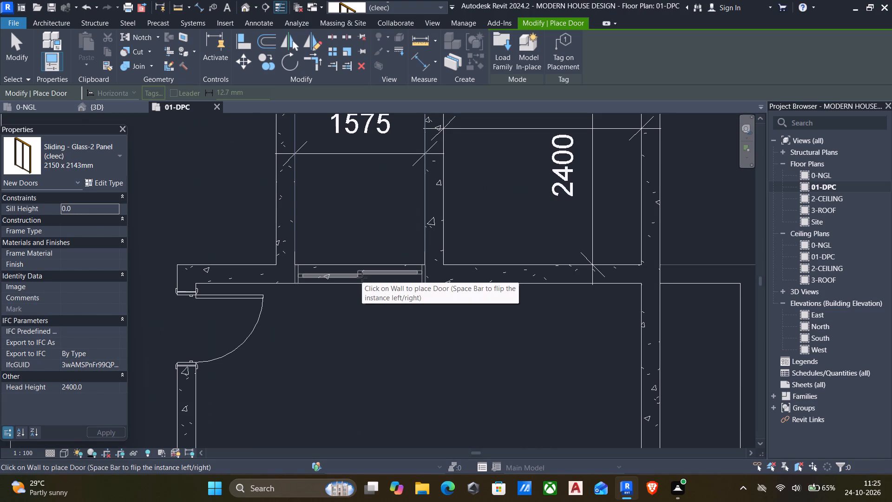
left_click(362, 277)
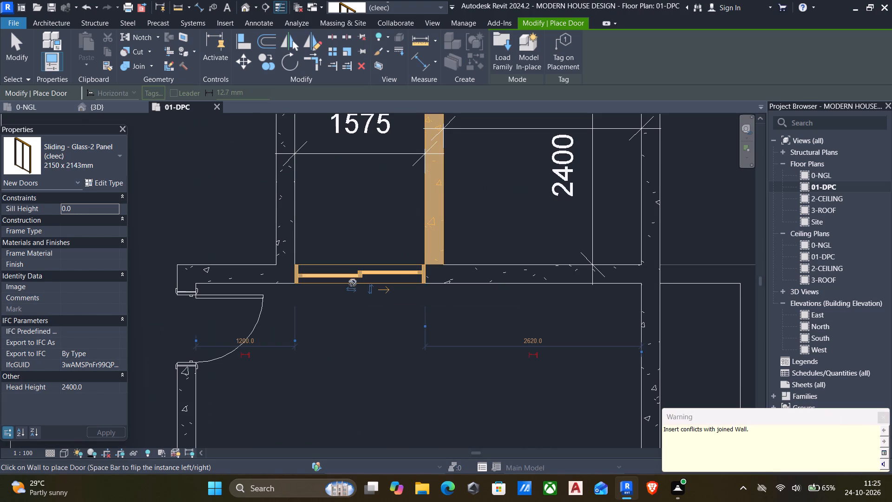
key("Escape")
key("Escape")
Duplicate the new sliding door's type under the name 1200MM SLIDING DOOR.
left_click(369, 279)
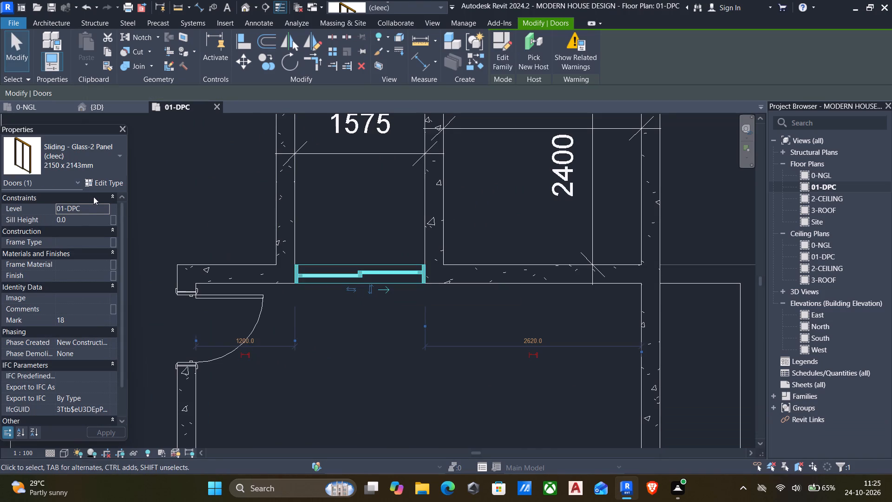
left_click(101, 184)
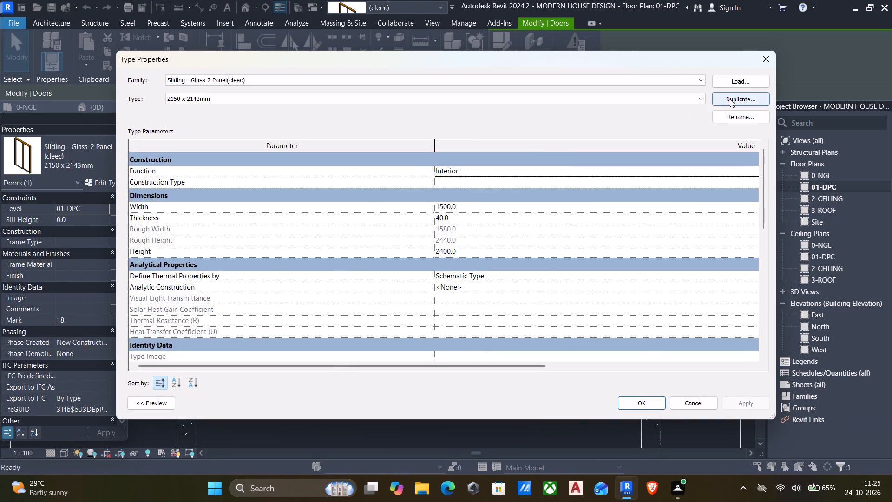
left_click(731, 99)
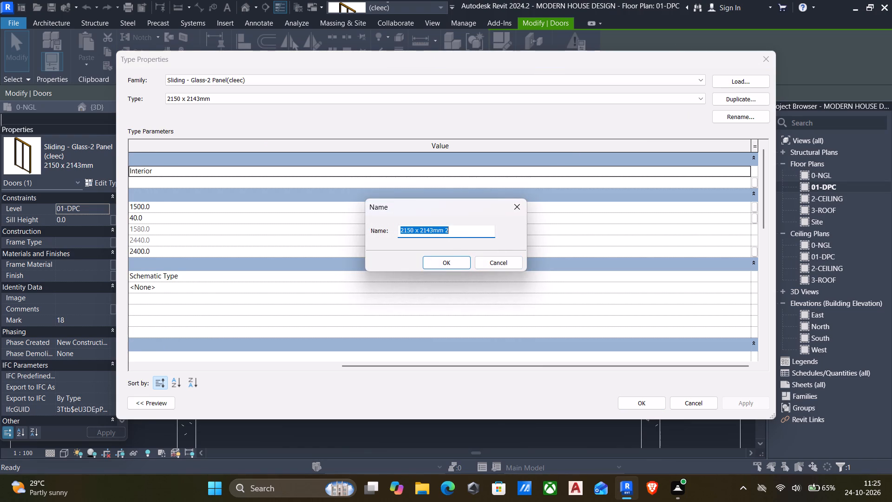
key("BackSpace")
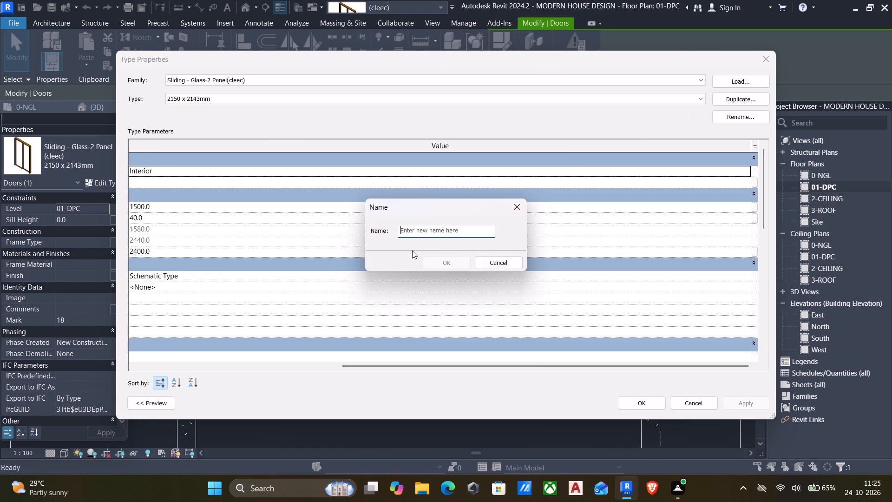
type("1200MM")
key("space")
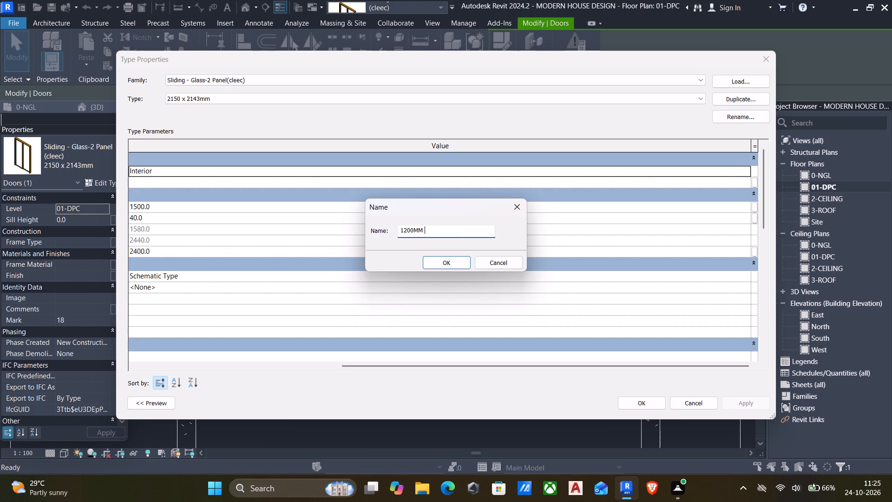
type("SLIDING DOOR")
left_click(449, 260)
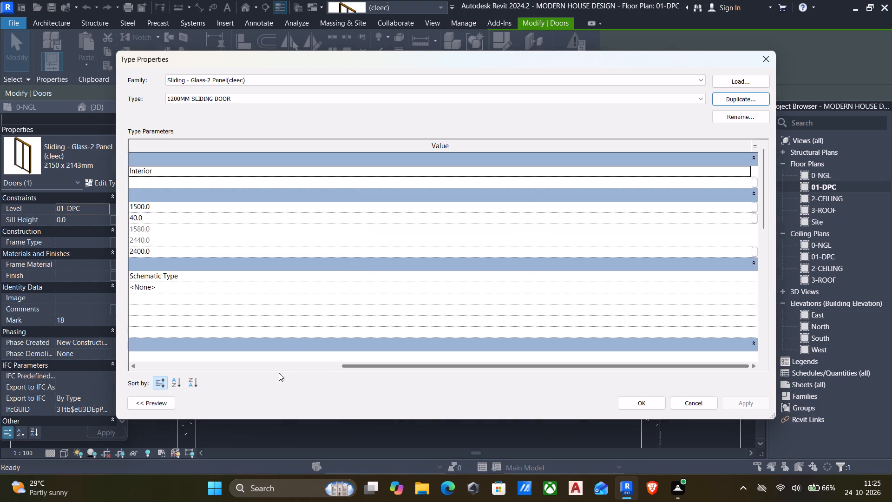
Set the width of the 1200MM SLIDING DOOR type to 1200 mm and apply it.
left_click_drag(354, 365, 0, 352)
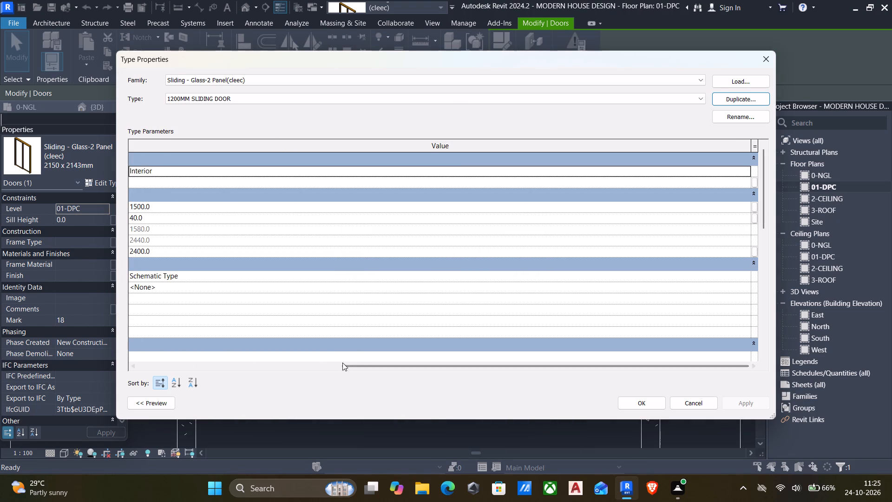
left_click_drag(354, 363, 144, 362)
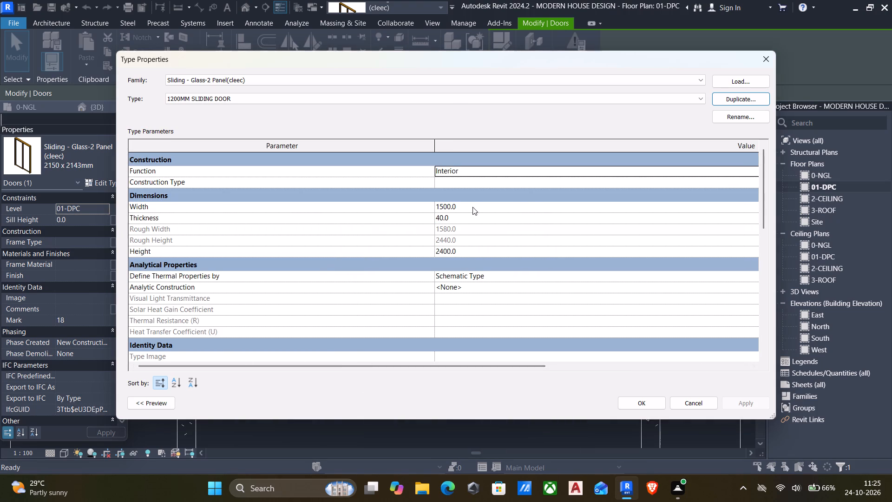
left_click(475, 208)
key("1")
key("2")
key("0")
key("0")
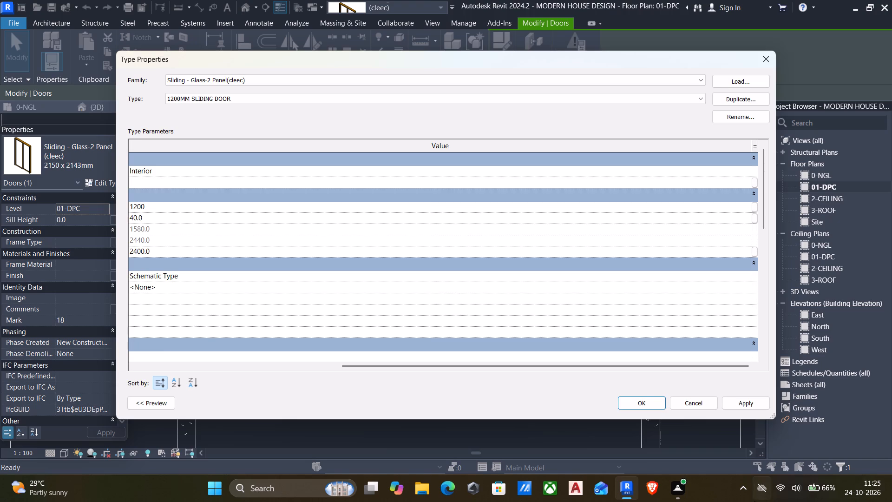
left_click(746, 405)
left_click(645, 405)
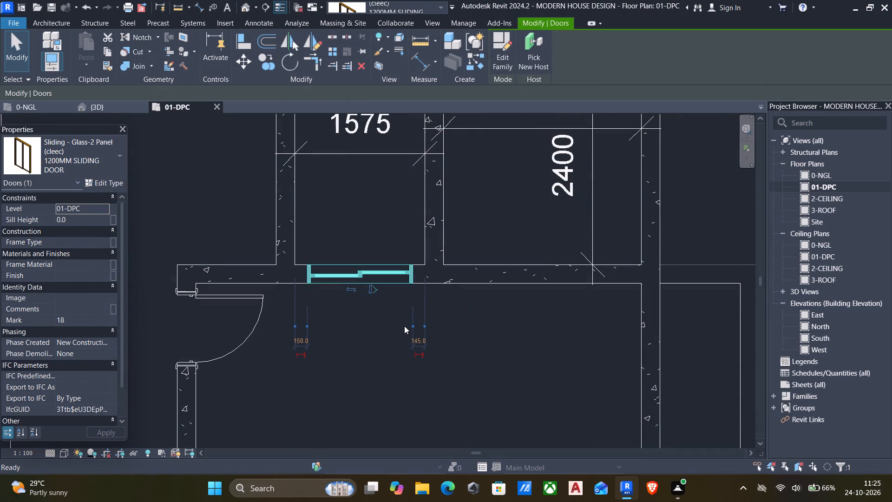
key("Escape")
Examine the overall 01-DPC plan and the sliding doors in the room on the west side.
middle_click_drag(334, 367, 349, 344)
scroll(349, 344, "down", 3)
middle_click(346, 340)
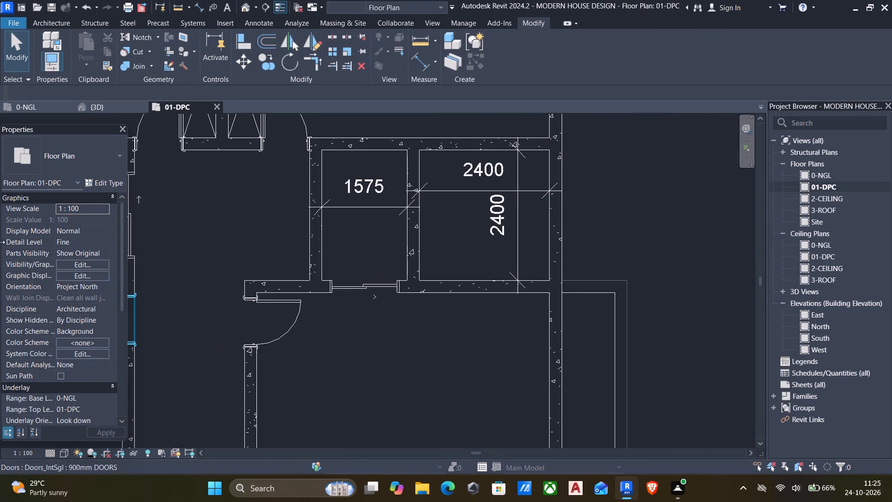
middle_click_drag(374, 340, 366, 319)
scroll(367, 327, "down", 3)
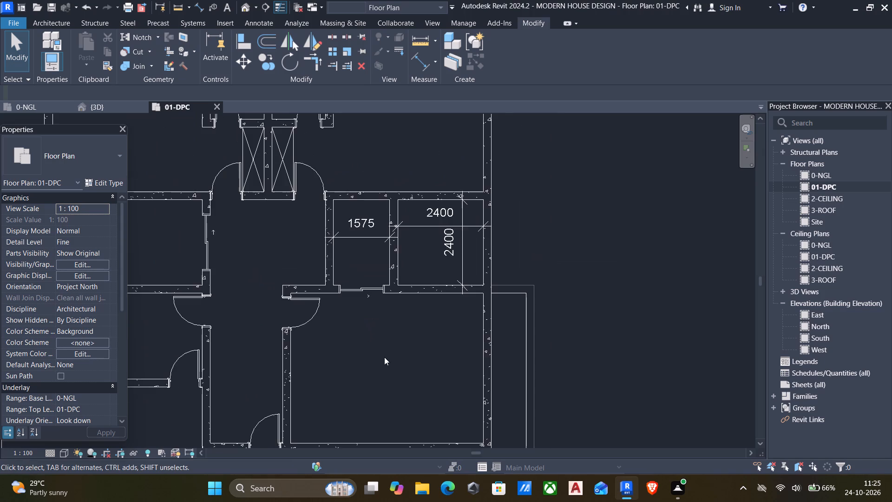
middle_click_drag(393, 368, 446, 293)
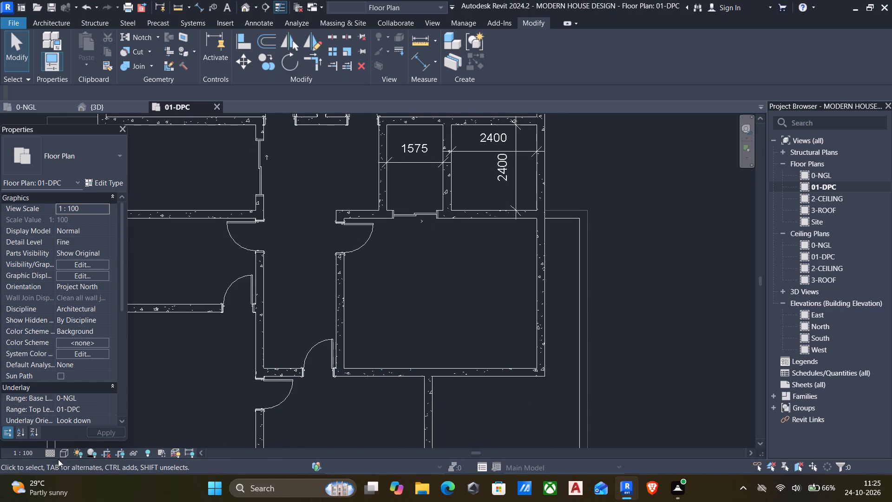
scroll(247, 356, "down", 6)
scroll(450, 280, "down", 4)
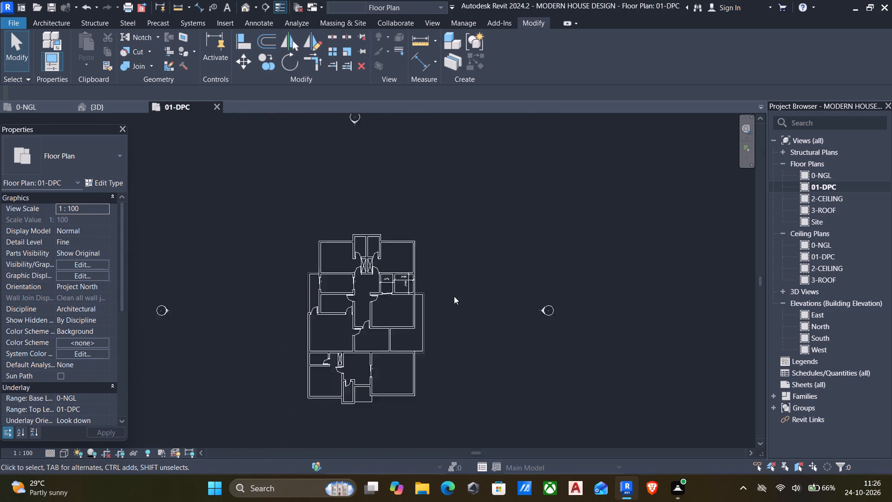
scroll(454, 296, "down", 3)
middle_click_drag(456, 300, 578, 233)
scroll(538, 255, "up", 7)
middle_click_drag(429, 238, 414, 296)
scroll(370, 207, "up", 2)
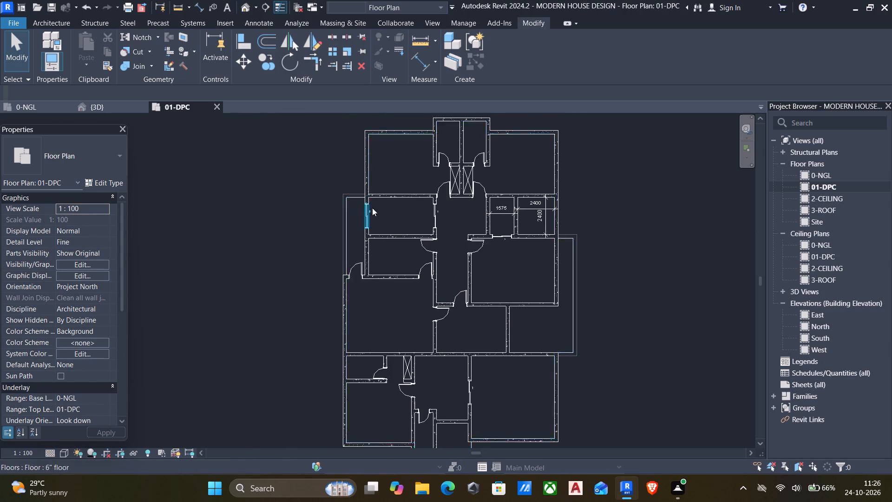
scroll(372, 208, "up", 8)
scroll(355, 242, "down", 4)
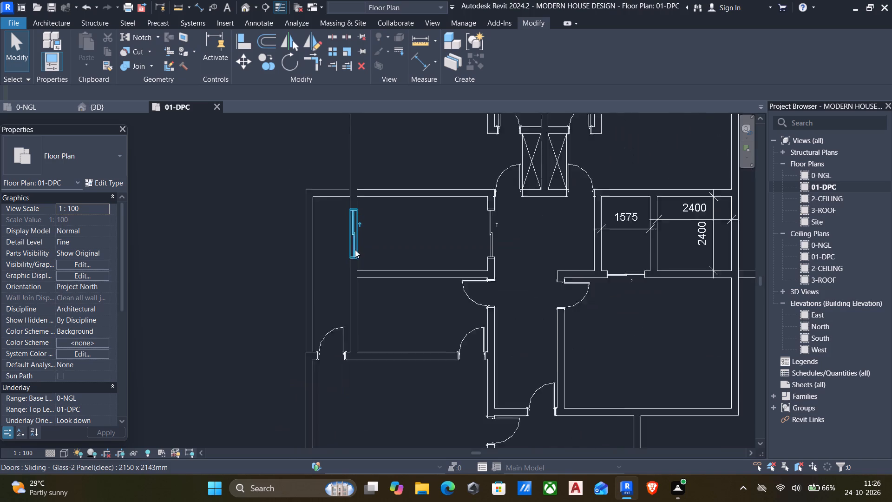
scroll(355, 250, "down", 2)
Align the east edge of the 1200 mm sliding door with the partition's west face.
middle_click_drag(349, 258, 187, 195)
scroll(202, 200, "down", 1)
scroll(439, 189, "up", 6)
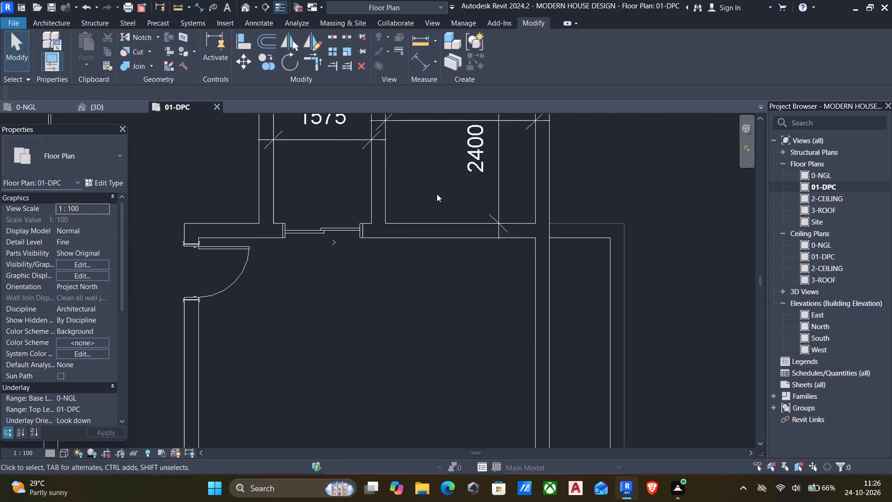
scroll(437, 194, "up", 1)
scroll(401, 225, "up", 5)
key("a")
key("l")
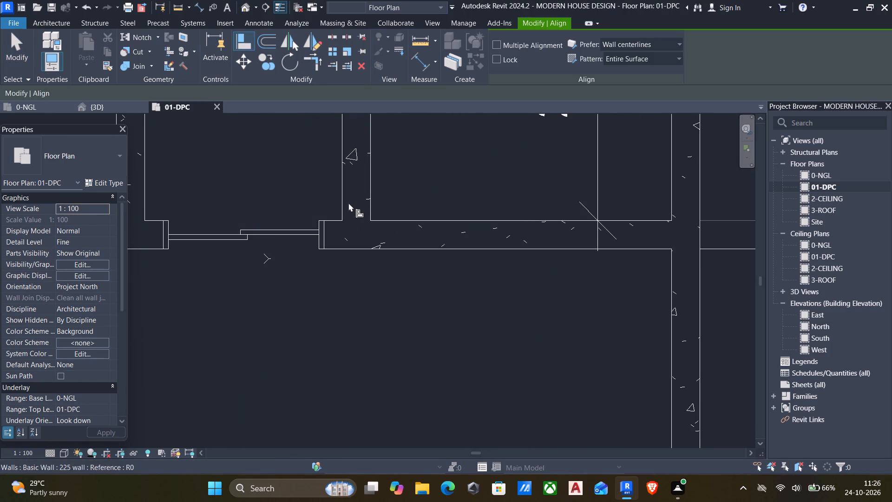
left_click(342, 201)
left_click(327, 231)
scroll(338, 256, "down", 3)
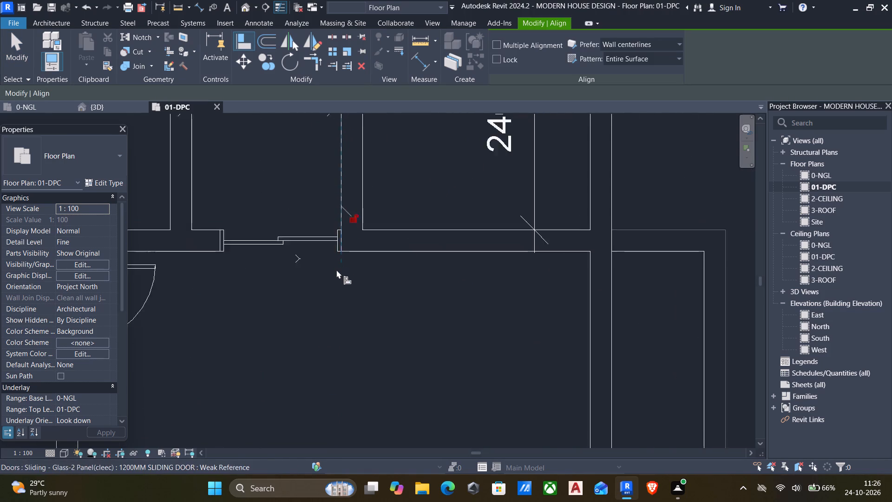
scroll(336, 270, "down", 1)
middle_click_drag(336, 287, 321, 285)
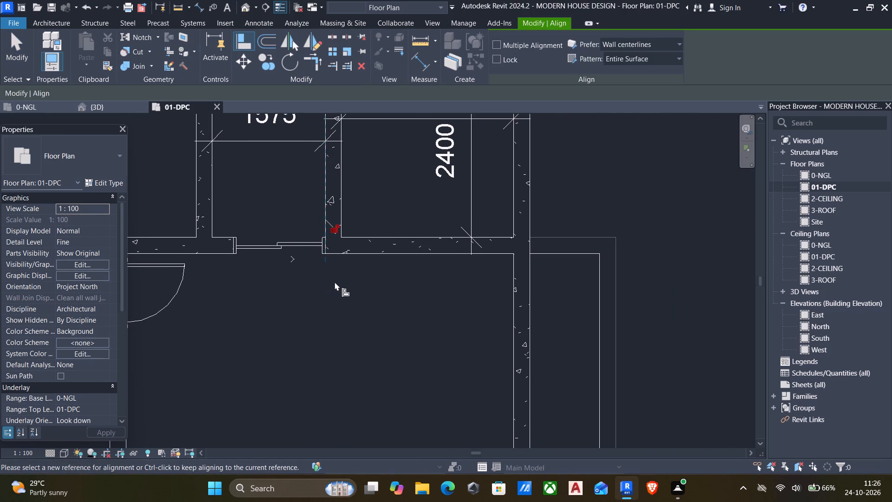
key("Escape")
scroll(230, 252, "down", 7)
middle_click_drag(250, 269, 329, 354)
key("Escape")
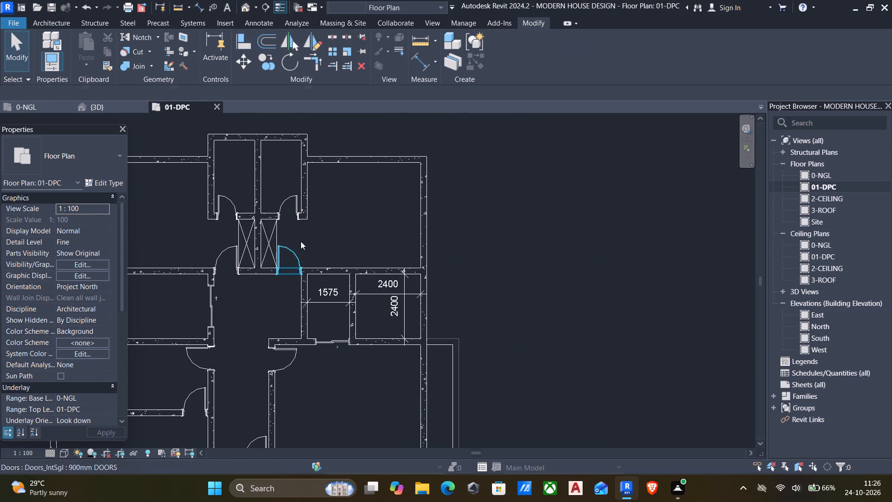
Place a matching 750 mm single door in the partition, about 100 mm from the south wall, swinging into the 2400 mm room.
left_click(291, 195)
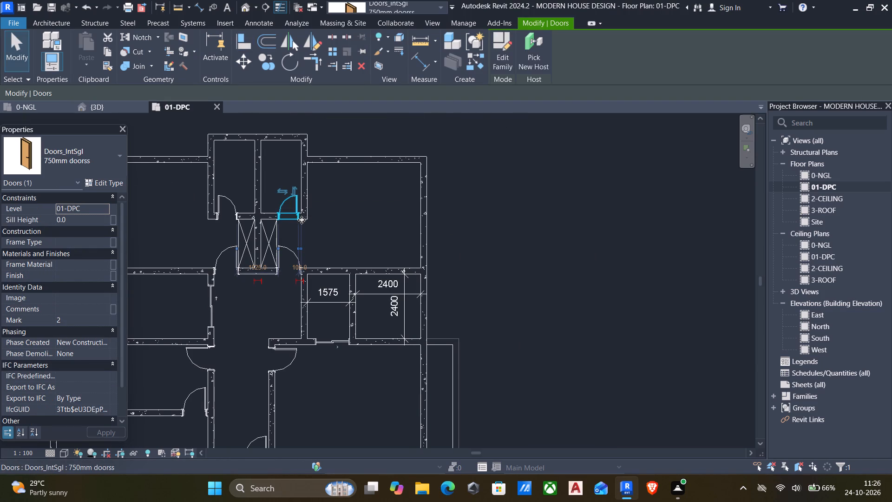
key("c")
key("s")
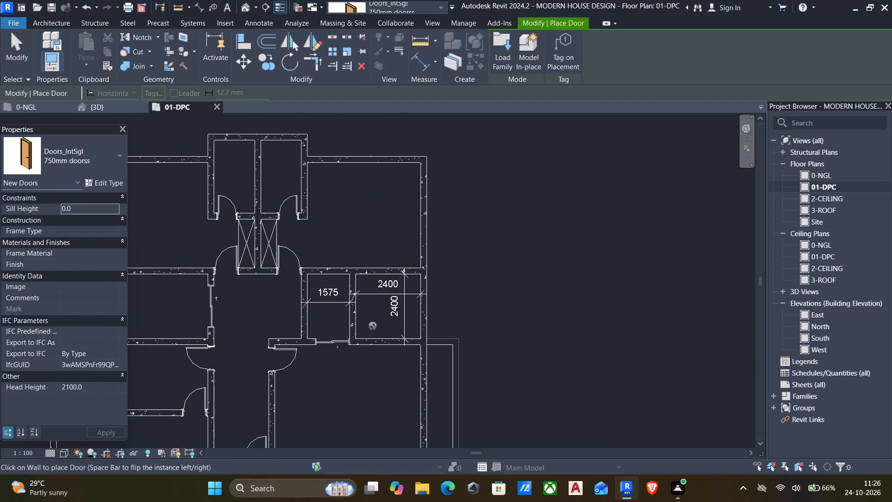
scroll(368, 332, "up", 5)
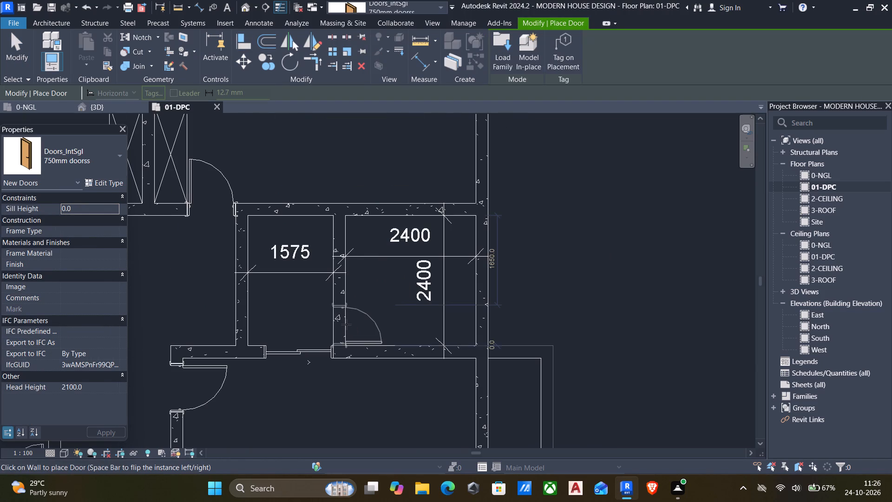
left_click(346, 321)
key("Escape")
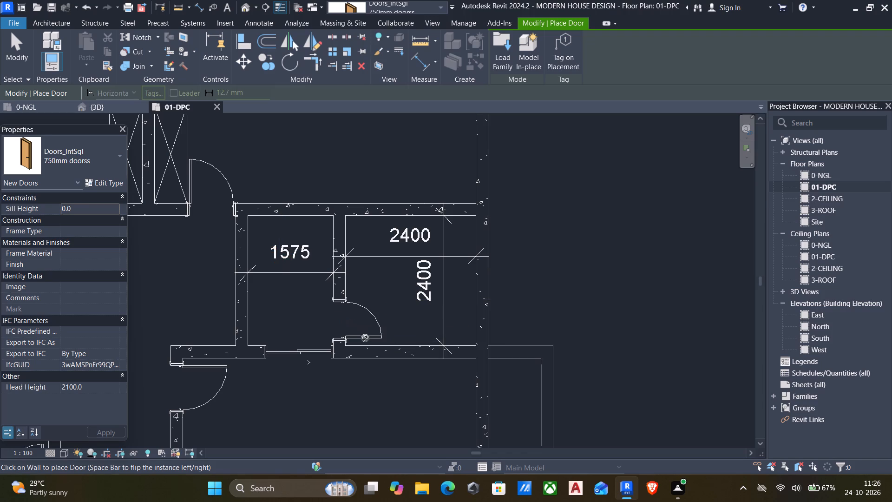
key("Escape")
Make the temporary dimension between the new 750 mm door and the south wall permanent.
left_click(361, 338)
scroll(271, 343, "up", 6)
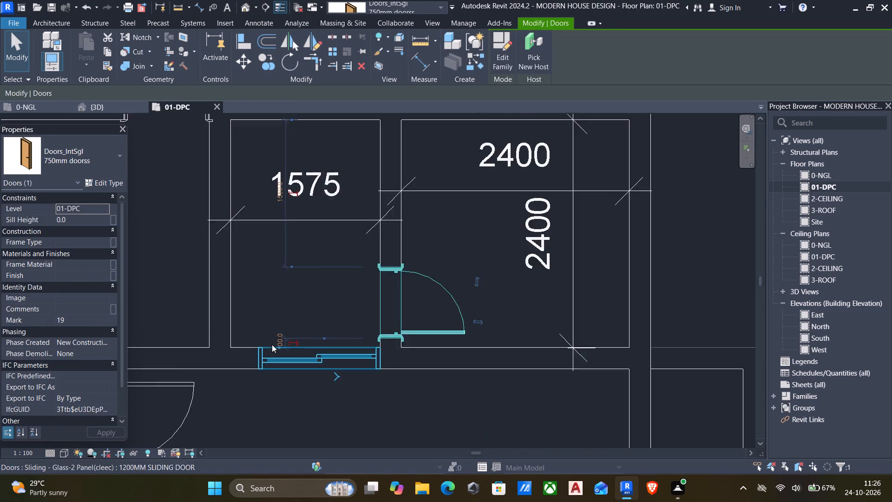
scroll(272, 344, "up", 9)
left_click(308, 343)
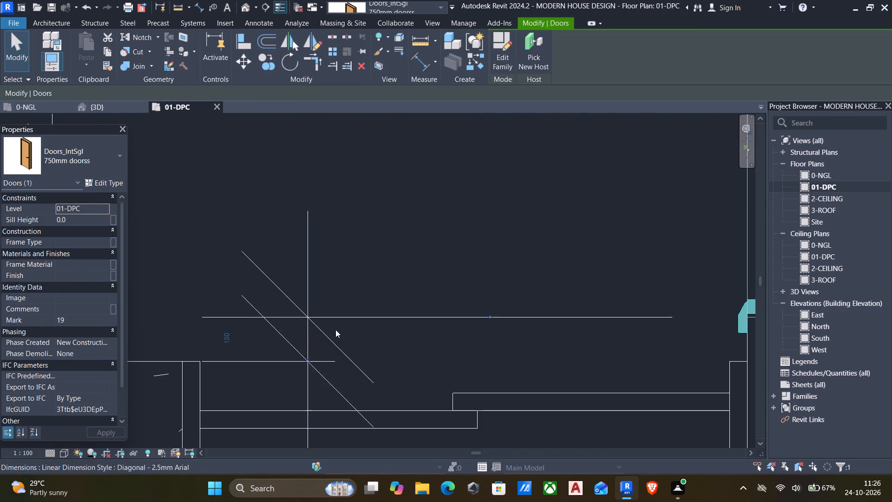
scroll(338, 334, "down", 6)
key("Escape")
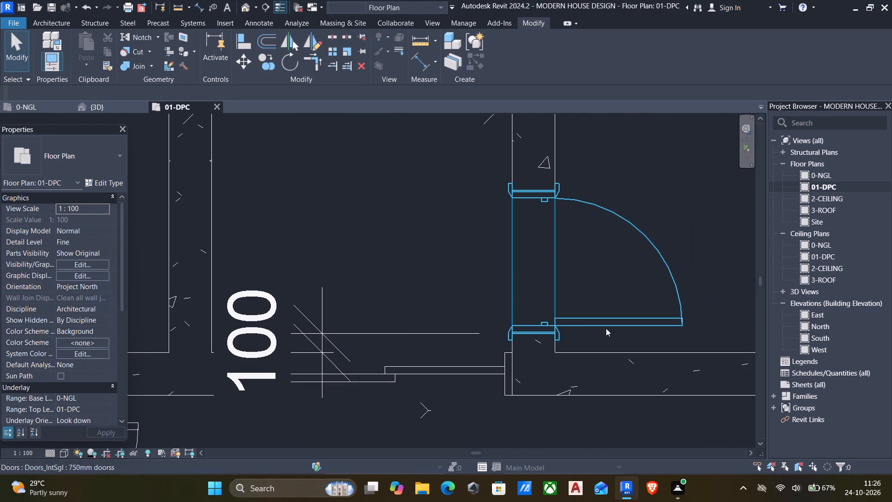
Delete the permanent 100 mm dimension between the new 750 mm door and the south wall.
left_click(279, 322)
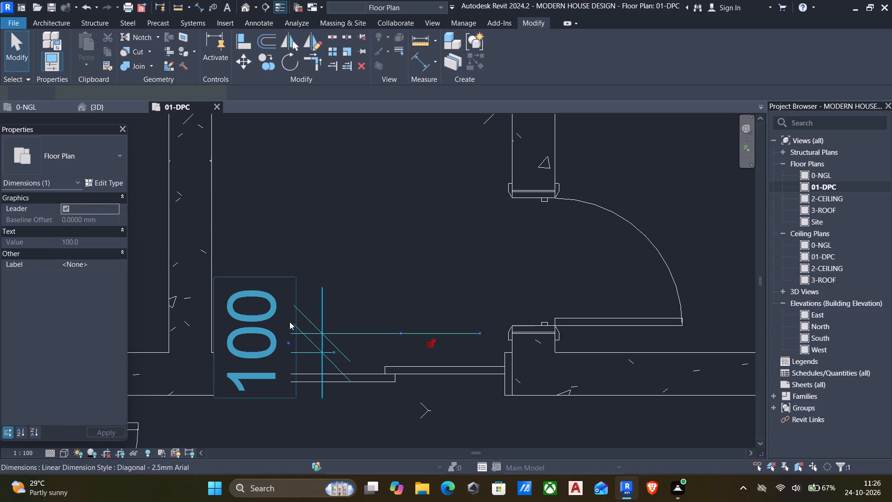
key("Delete")
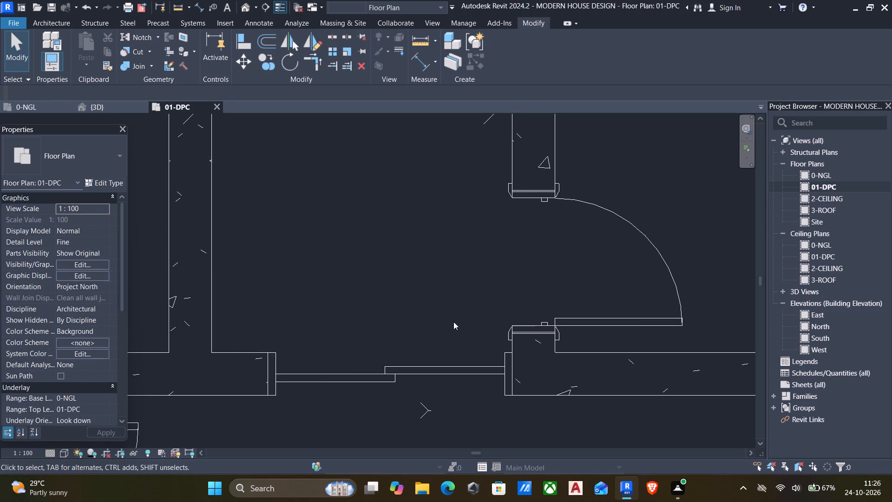
Set the distance between the 750 mm partition door and the south wall to 50 mm.
left_click(633, 315)
left_click(450, 343)
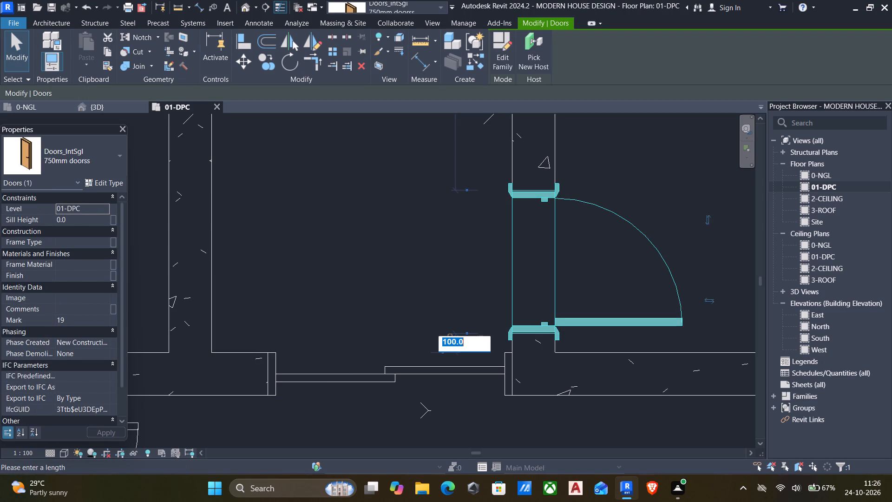
key("5")
key("0")
key("Return")
scroll(417, 313, "down", 7)
middle_click_drag(404, 295, 362, 326)
key("Escape")
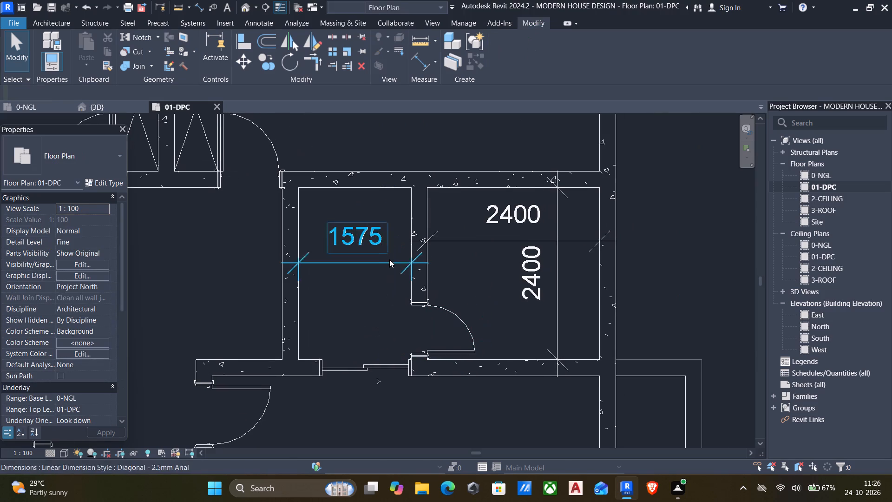
Select all the linear dimensions of this style through the room-width dimension and delete them together.
left_click(368, 260)
key("s")
key("a")
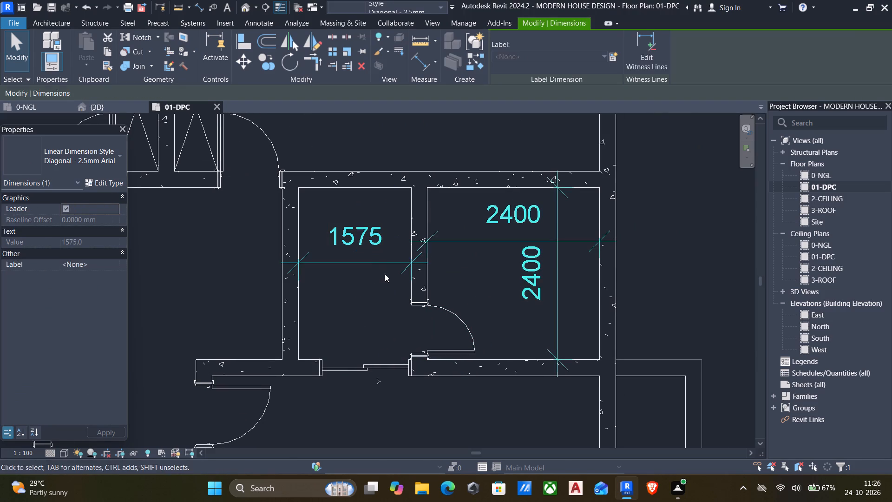
key("Delete")
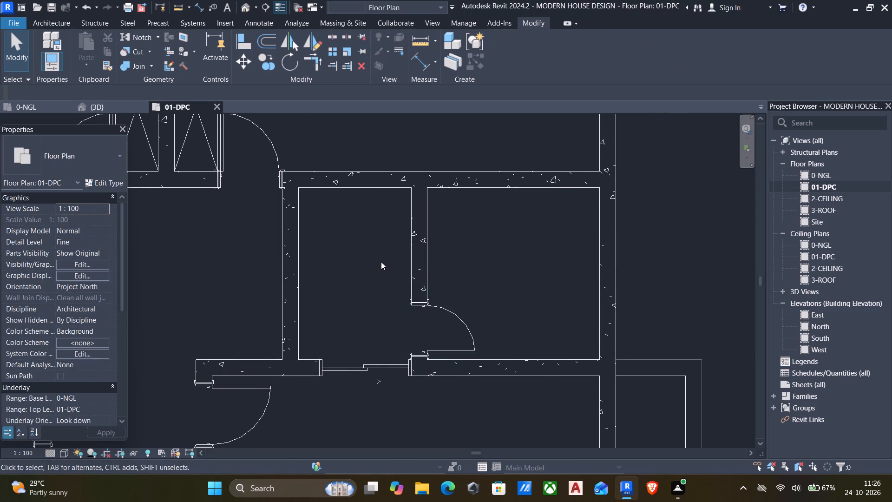
Draw thin detail lines in the 1575 mm wide room: 640 mm down the partition, across to the west wall, and diagonally back to the corner.
left_click(250, 22)
left_click(250, 36)
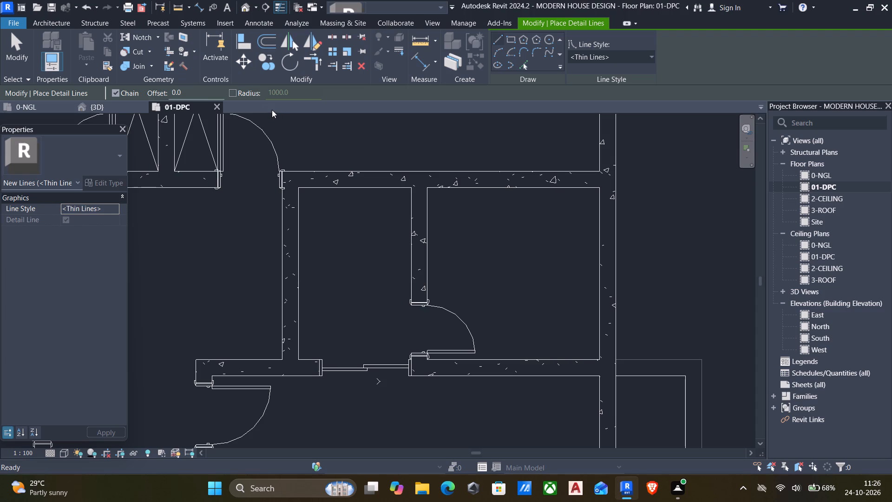
scroll(412, 201, "up", 4)
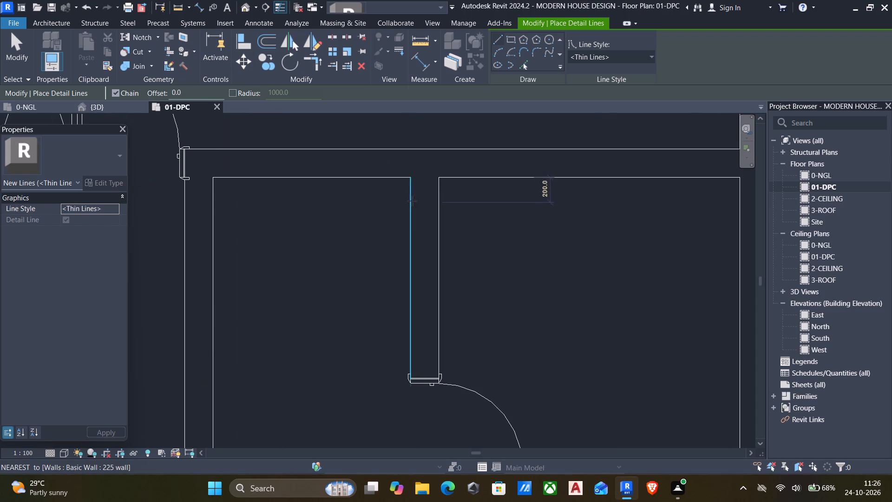
left_click(411, 178)
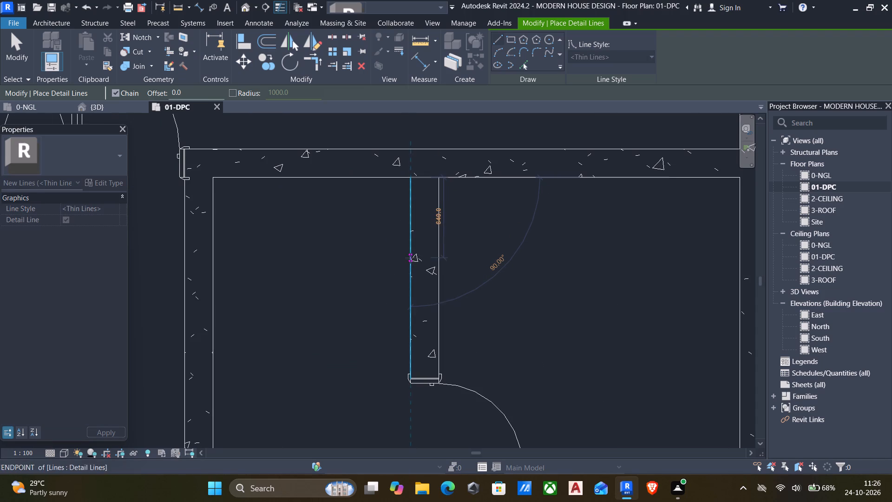
left_click(410, 258)
left_click(212, 260)
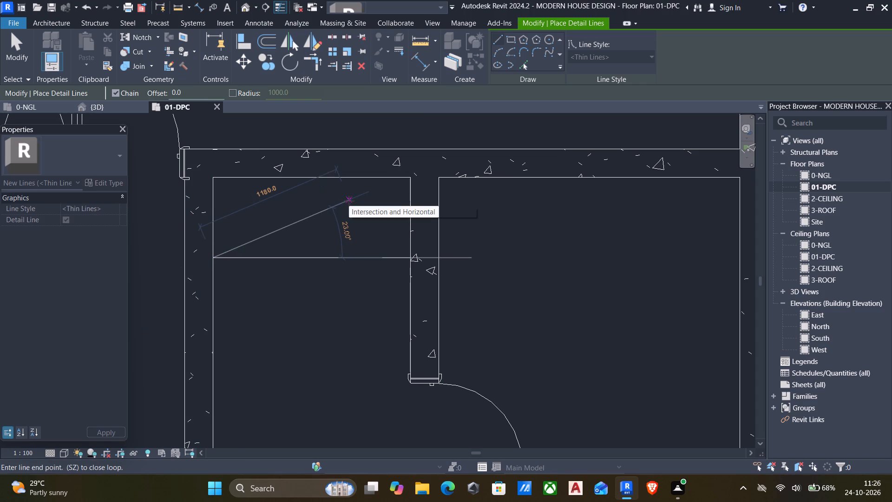
left_click(410, 177)
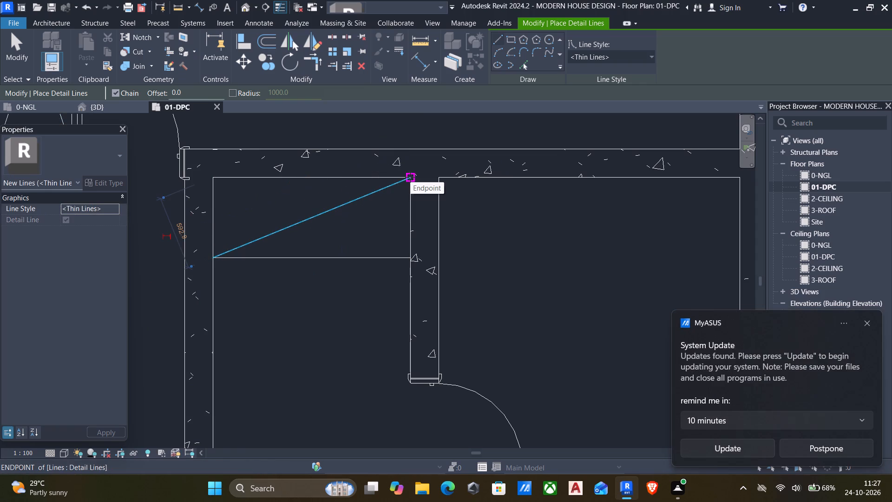
key("Escape")
key("Escape")
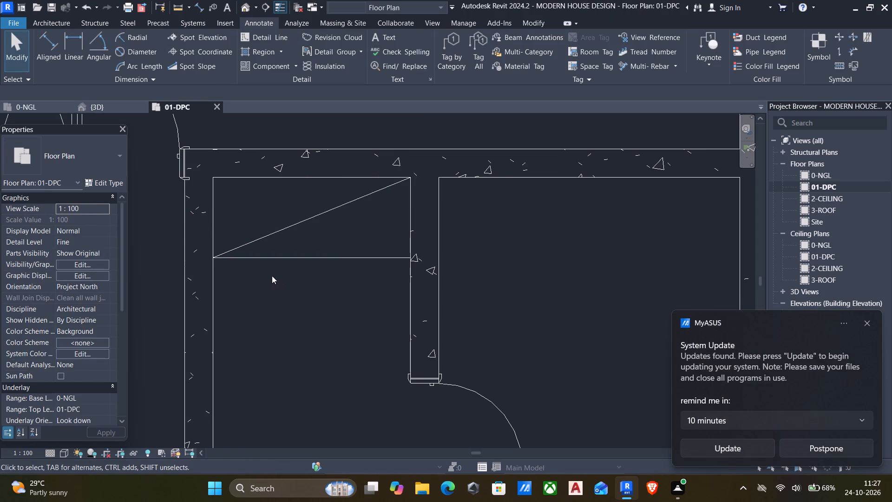
Draw matching detail lines 600 mm from the west wall, running 1760 mm down to the south wall and back to the west wall.
left_click(283, 256)
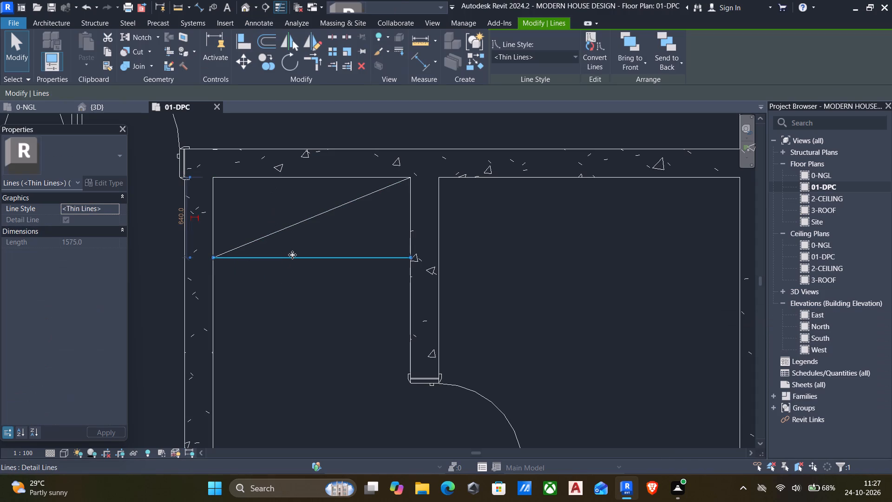
key("c")
key("s")
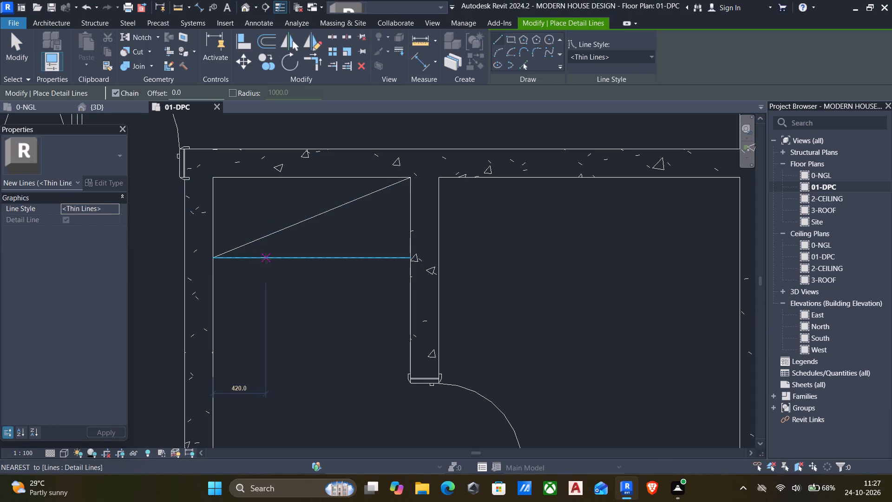
left_click(289, 258)
middle_click_drag(274, 310, 271, 253)
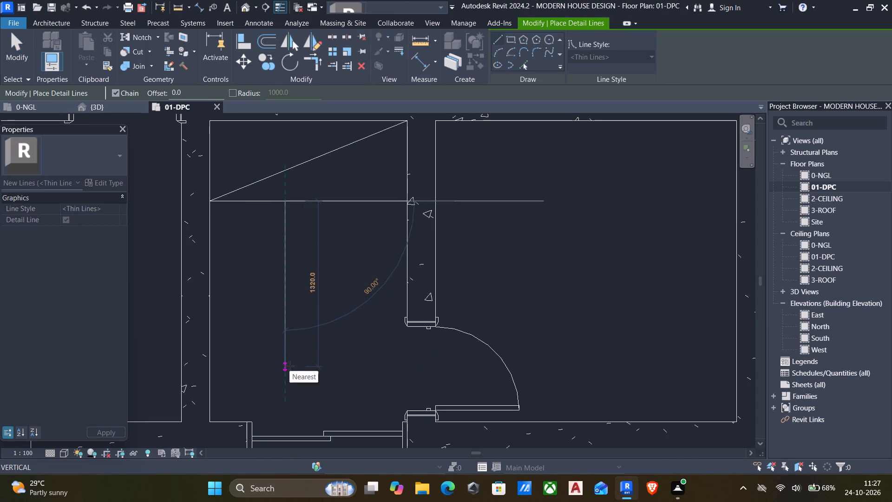
middle_click_drag(286, 362, 271, 321)
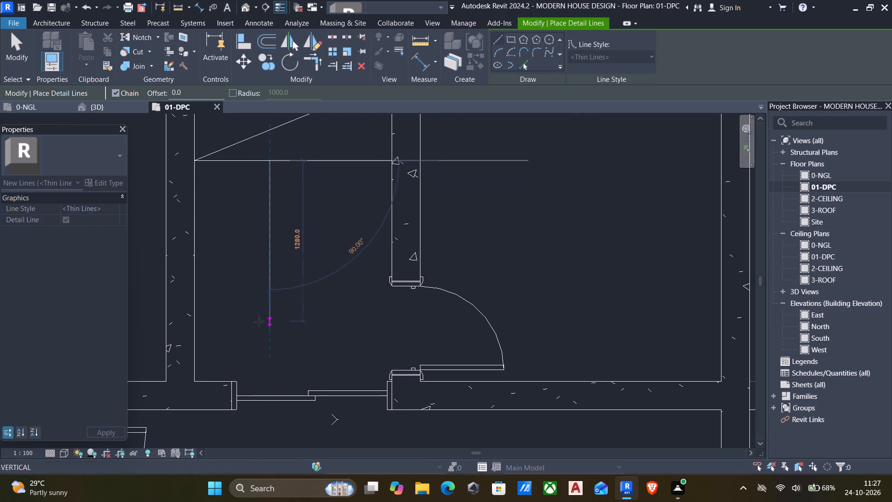
left_click(269, 380)
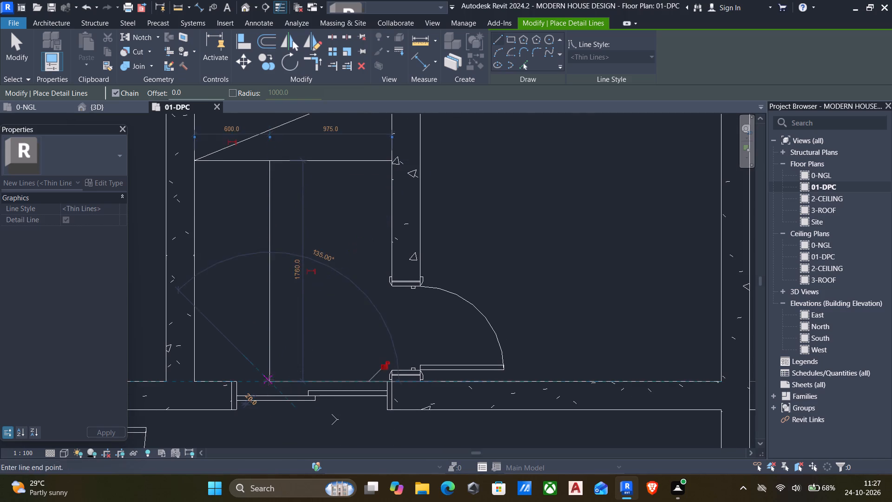
left_click(197, 382)
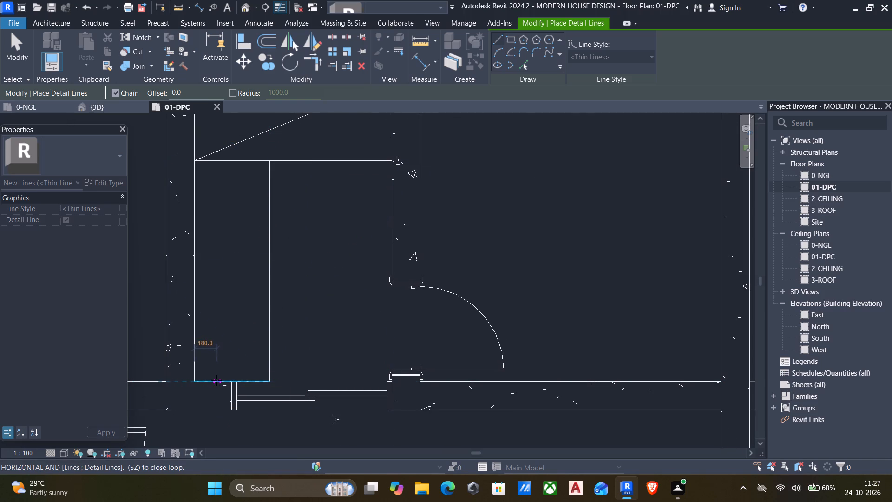
key("Escape")
scroll(268, 344, "down", 5)
key("Escape")
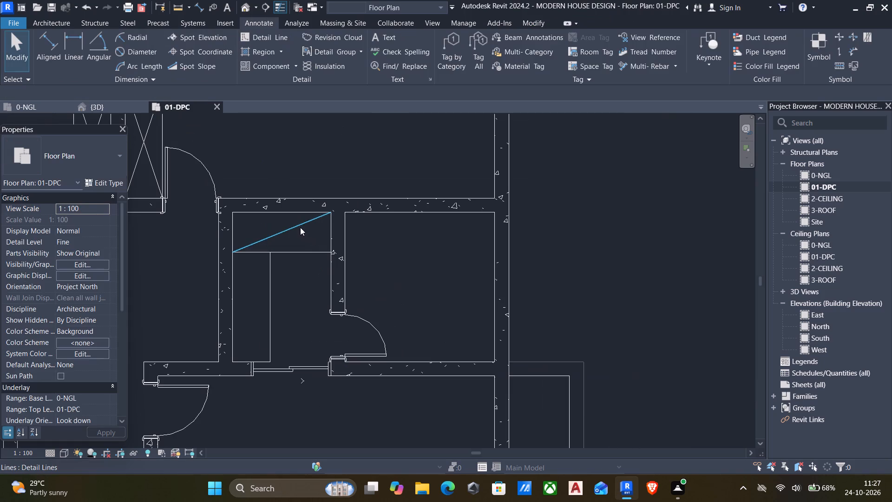
Delete the diagonal detail line across the closet strip at the room's north end.
left_click(300, 227)
key("Delete")
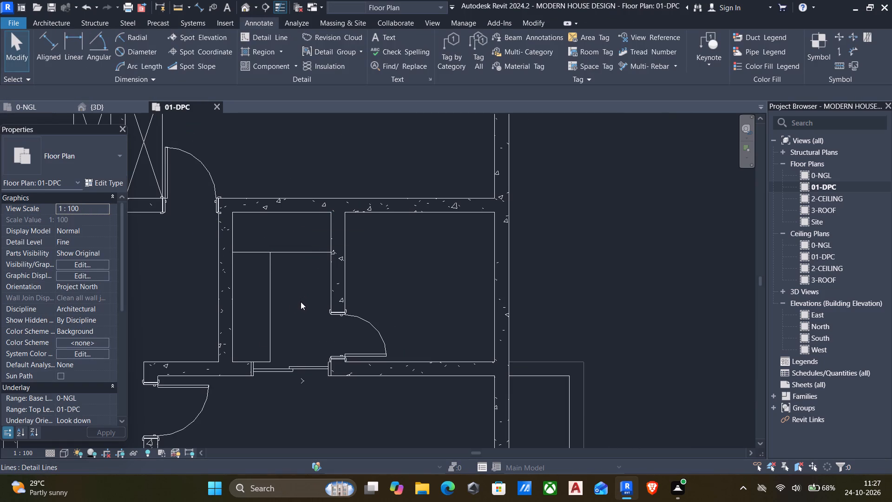
Extend the vertical closet line up to the north wall, making it 2400 mm long.
left_click(269, 273)
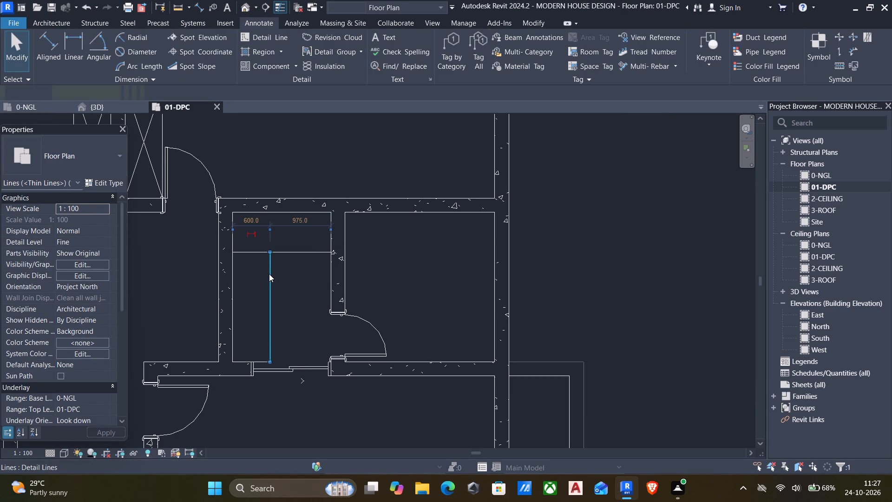
left_click_drag(269, 251, 270, 225)
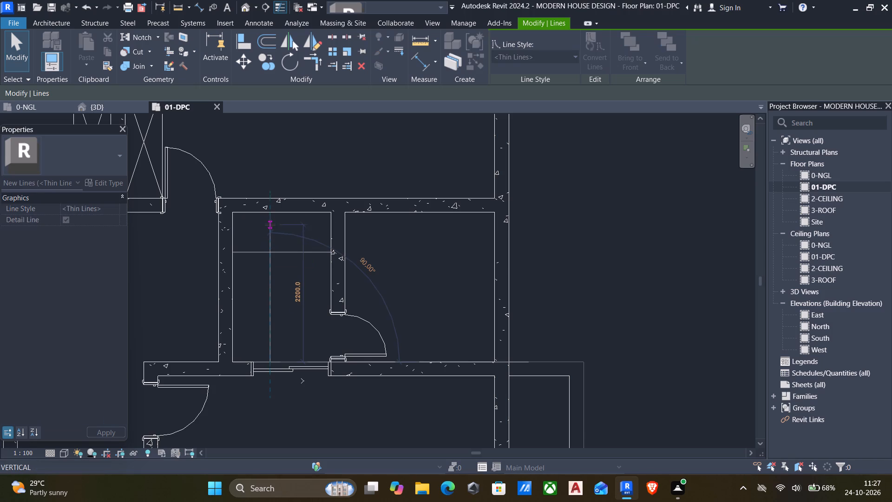
left_click_drag(270, 225, 270, 216)
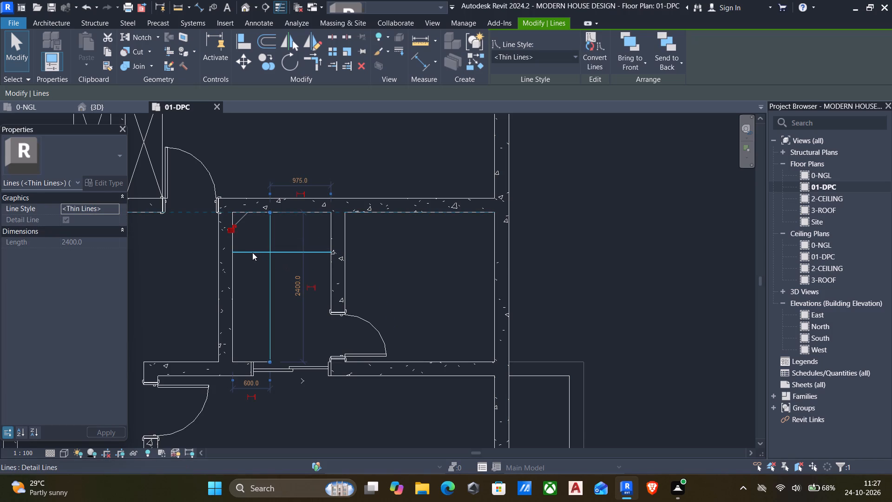
key("Escape")
Shorten the horizontal closet line so its west end meets the vertical closet line.
left_click(247, 254)
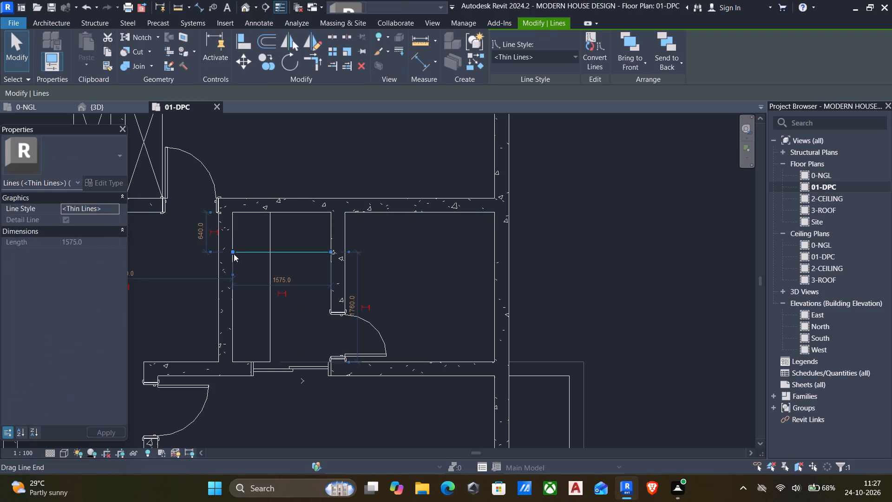
left_click_drag(232, 251, 275, 256)
key("Escape")
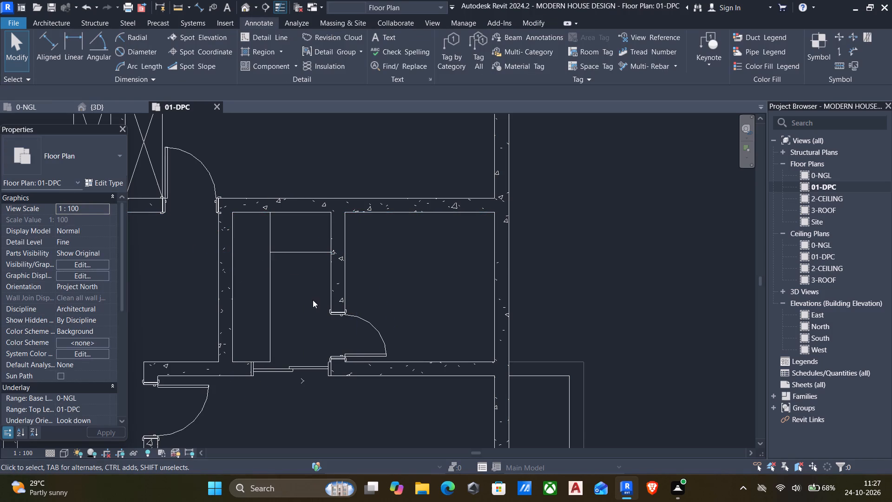
Examine the closet room's doors and the overall 01-DPC floor plan.
middle_click_drag(313, 307, 280, 335)
scroll(276, 336, "down", 5)
middle_click_drag(274, 338, 284, 317)
scroll(284, 315, "down", 1)
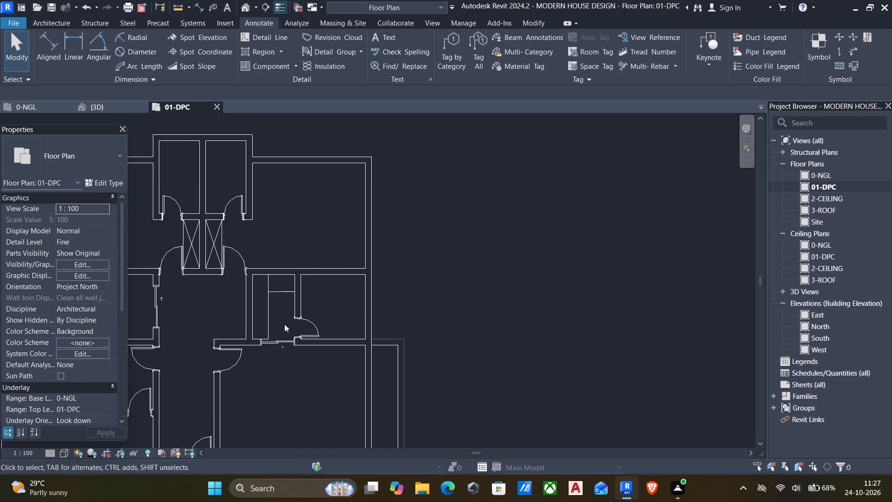
middle_click_drag(291, 342, 295, 324)
scroll(295, 323, "up", 6)
middle_click_drag(276, 349, 297, 332)
scroll(301, 327, "up", 6)
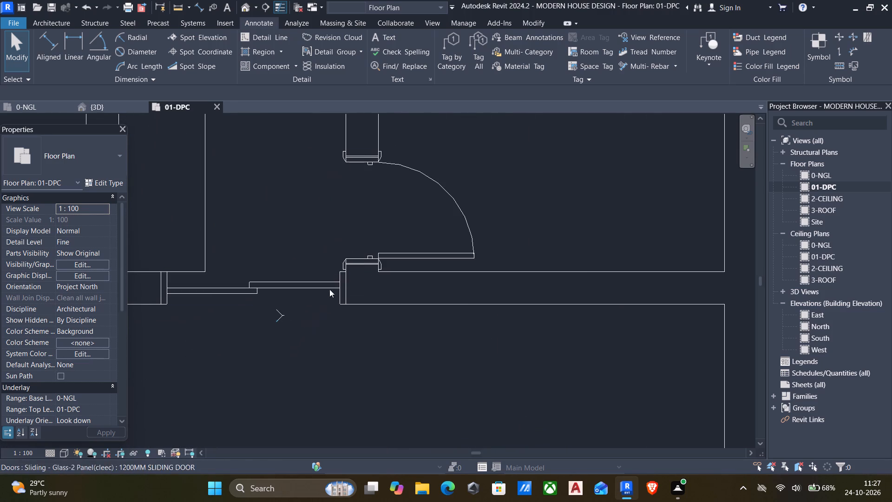
middle_click_drag(316, 310, 344, 302)
scroll(344, 304, "down", 3)
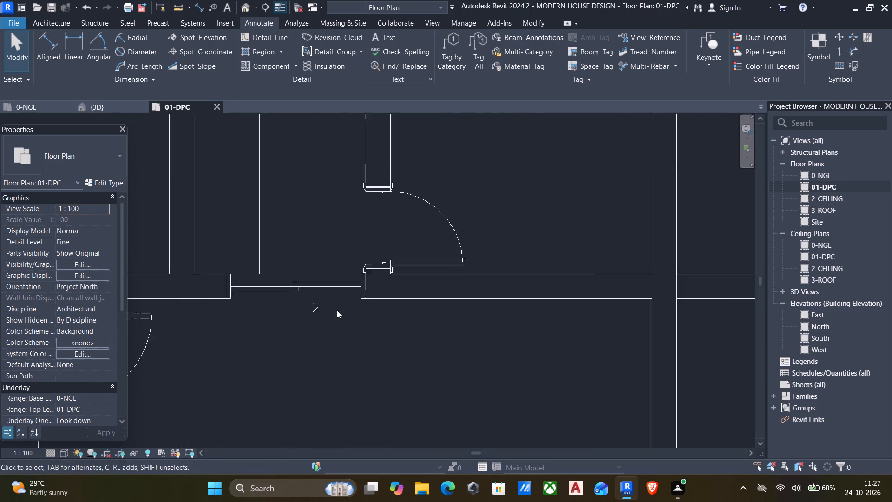
scroll(337, 310, "down", 4)
middle_click_drag(288, 310, 372, 332)
scroll(378, 334, "down", 6)
middle_click_drag(332, 309, 326, 308)
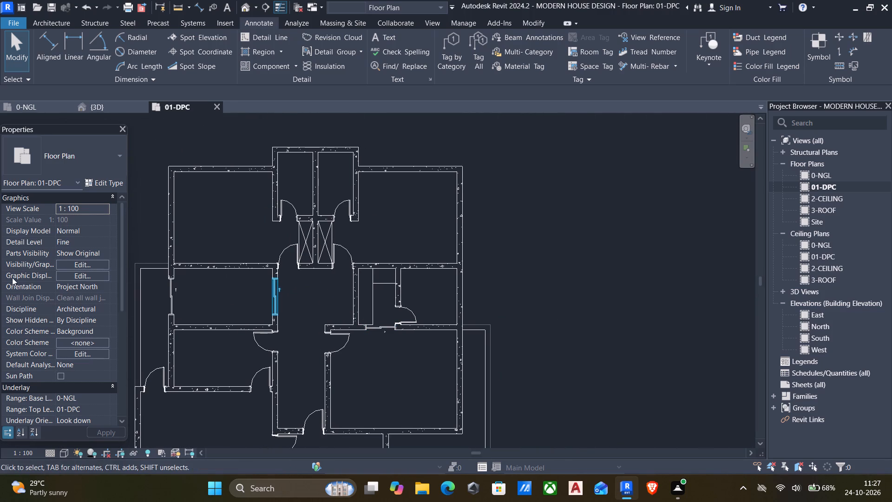
middle_click_drag(280, 303, 277, 298)
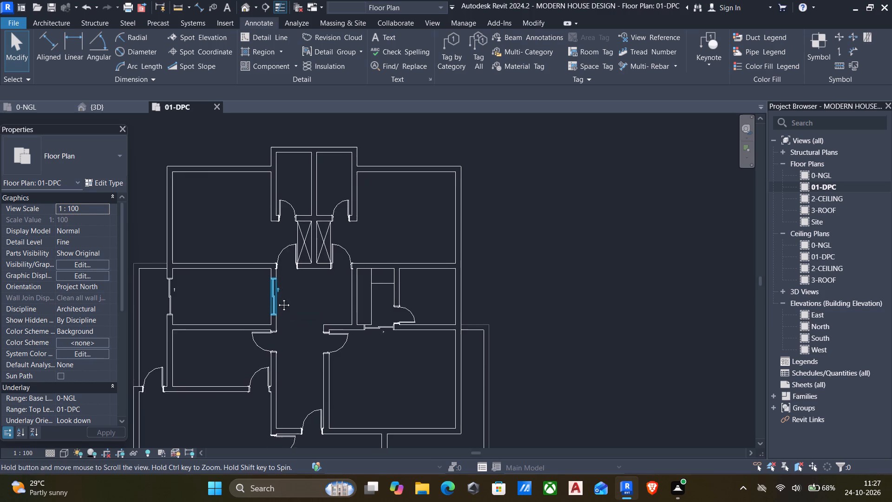
middle_click_drag(277, 298, 287, 233)
scroll(336, 250, "down", 3)
middle_click_drag(347, 292, 381, 264)
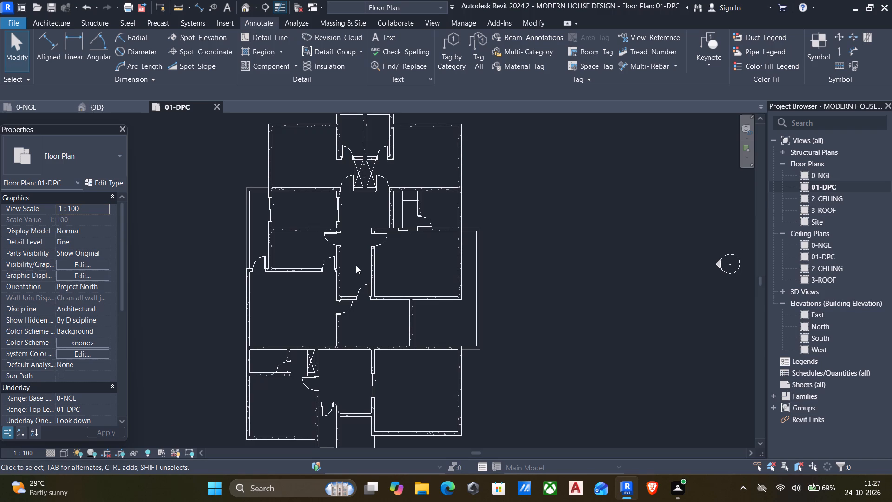
Examine the house in 3D from several sides, checking the walls, doors and room layout.
left_click(242, 3)
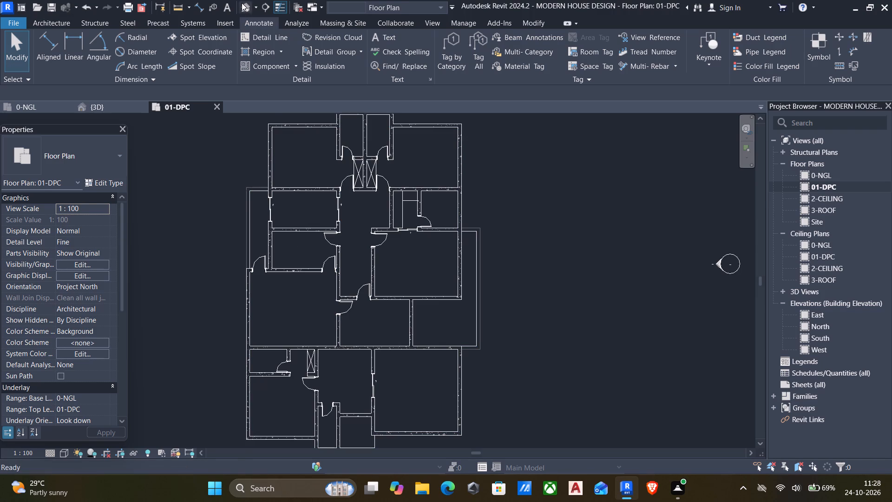
scroll(494, 318, "down", 3)
middle_click_drag(510, 335, 511, 335, "shift")
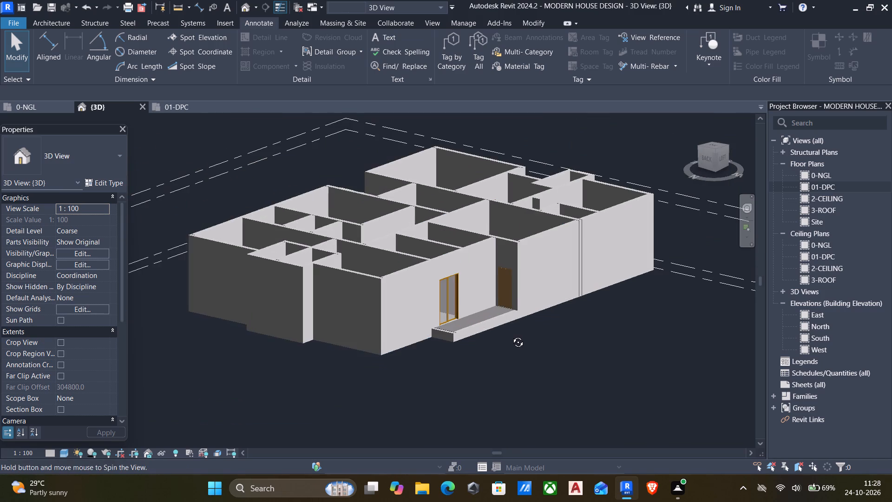
middle_click_drag(511, 335, 891, 465, "shift")
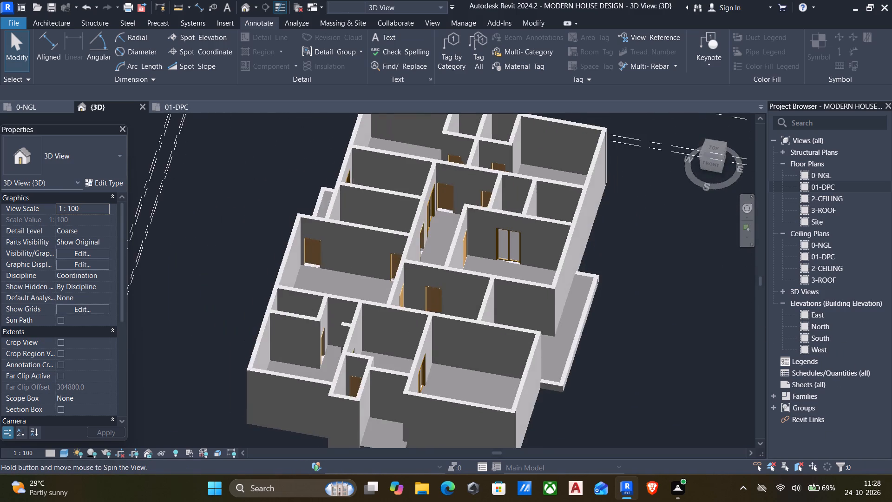
middle_click_drag(891, 465, 513, 359, "shift")
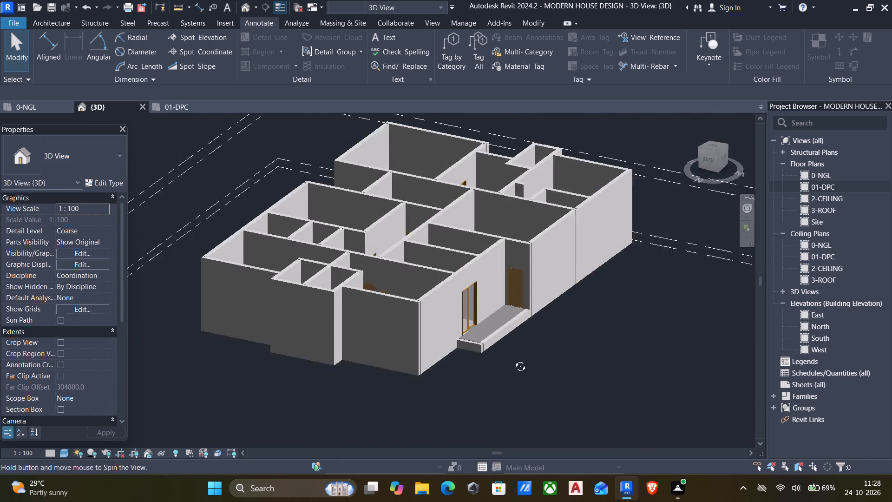
middle_click_drag(513, 359, 500, 357, "shift")
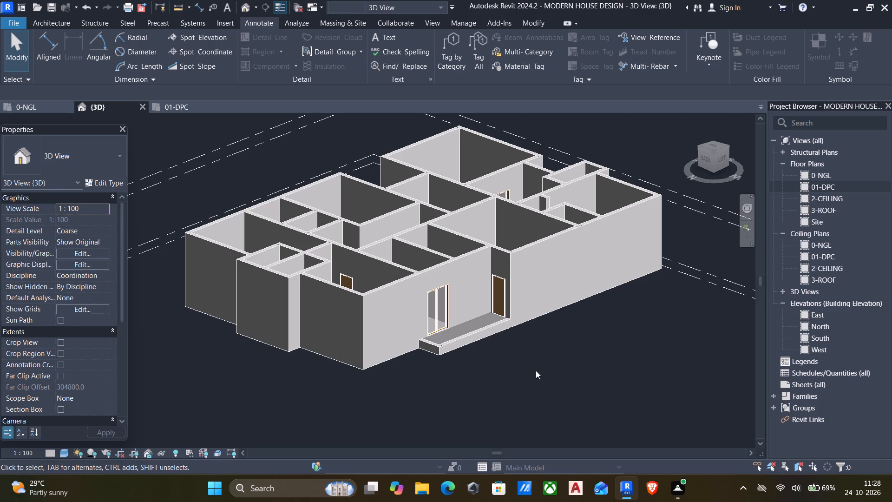
middle_click_drag(449, 368, 321, 350, "shift")
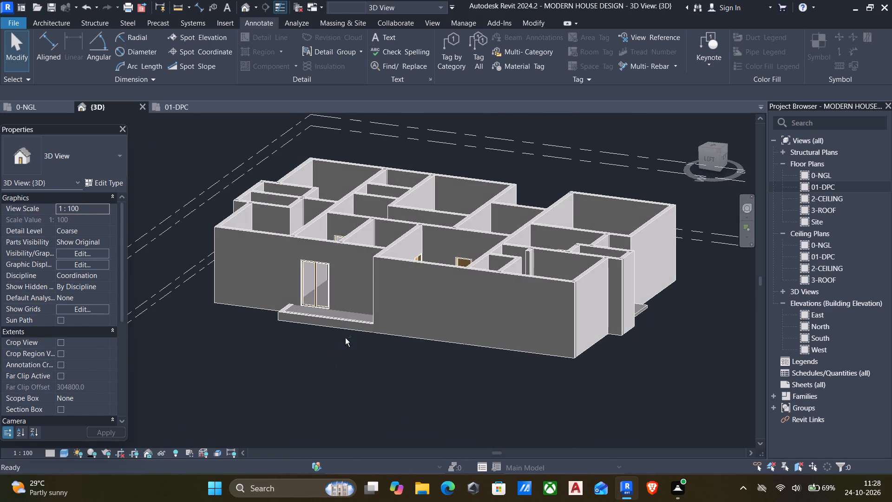
middle_click_drag(362, 328, 425, 312, "shift")
middle_click_drag(368, 341, 488, 381, "shift")
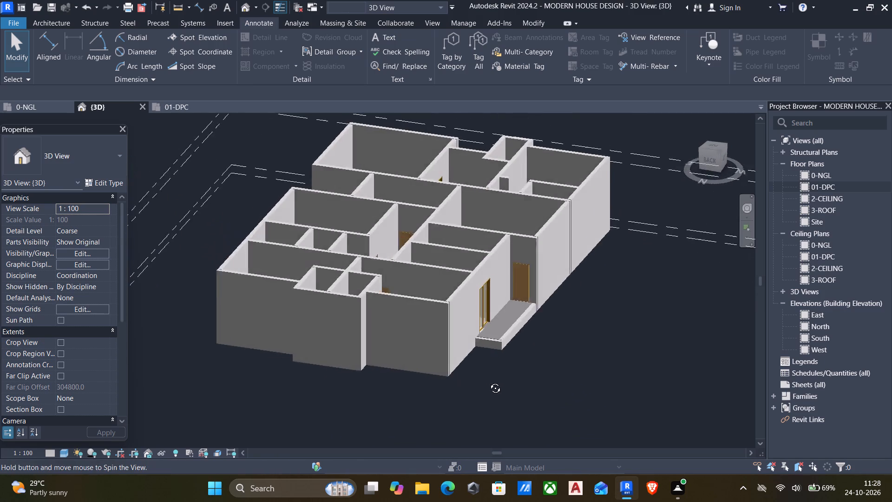
middle_click_drag(488, 381, 483, 374, "shift")
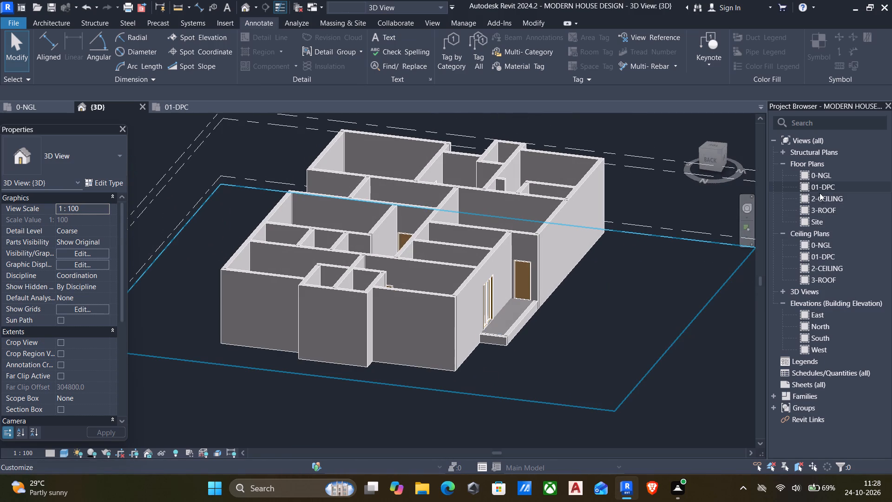
In the 01-DPC plan, start the Window tool and load the Yu_Window family from the Components folder.
double_click(824, 188)
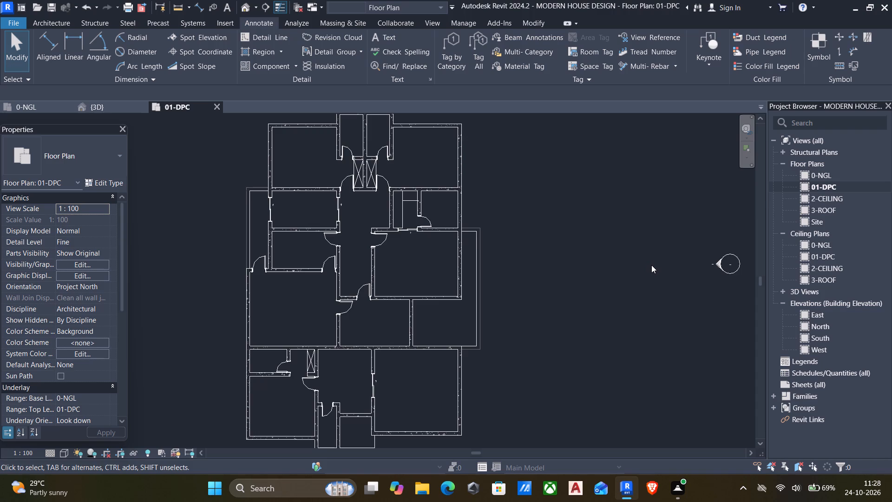
key("w")
key("n")
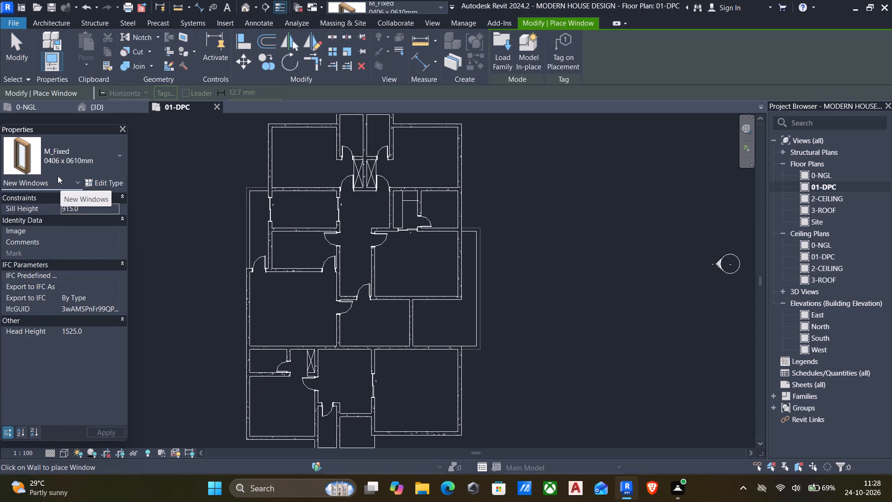
left_click(501, 54)
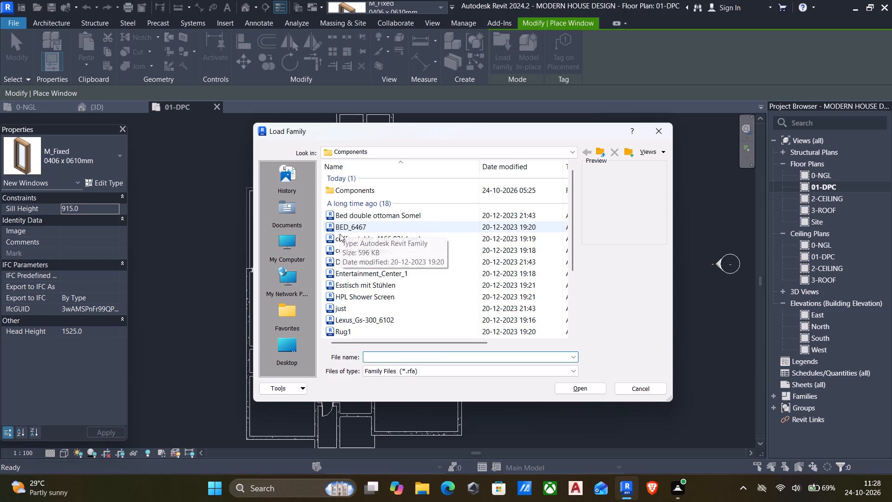
left_click(340, 234)
key("Down")
key("Down")
key("Down")
key("Down")
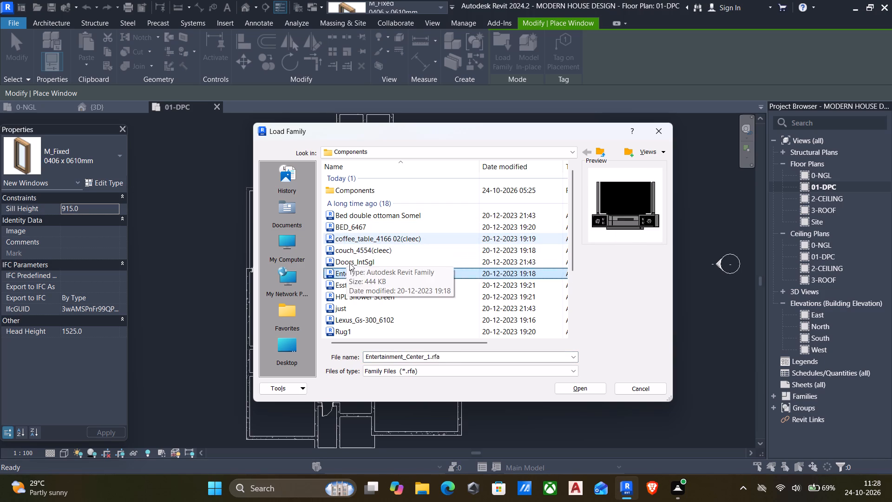
key("Down")
key("Down")
key("Down")
key("Down")
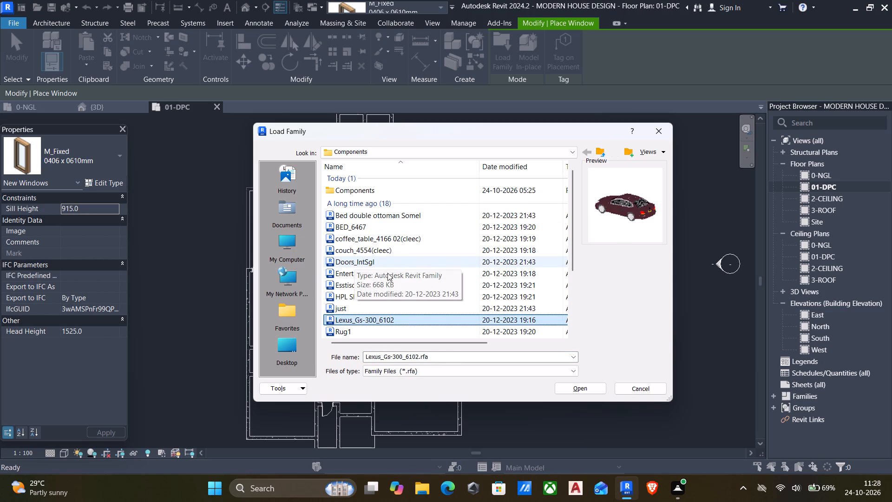
key("Down")
key("Down")
key("Down")
key("Down")
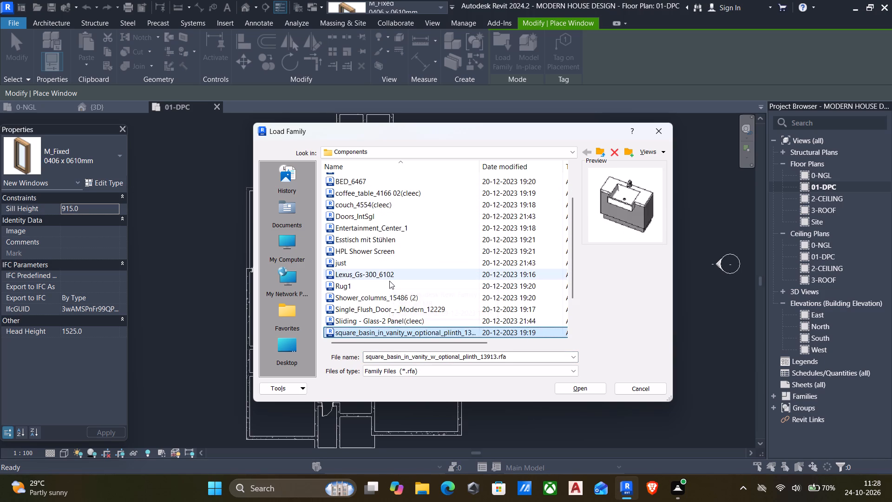
key("Down")
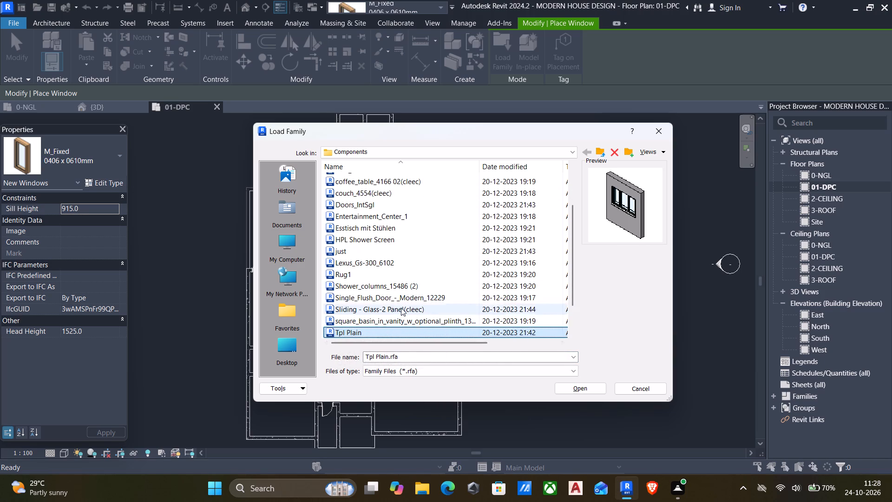
scroll(387, 295, "down", 2)
left_click(360, 311)
key("Down")
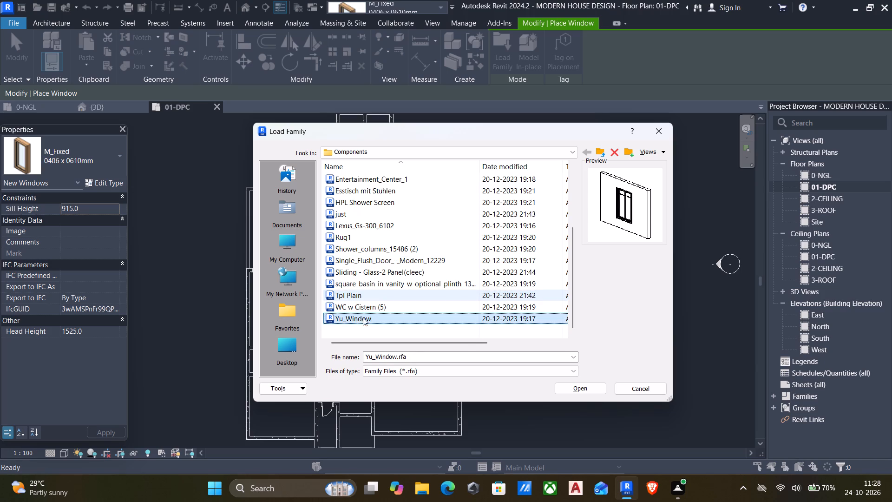
left_click(567, 393)
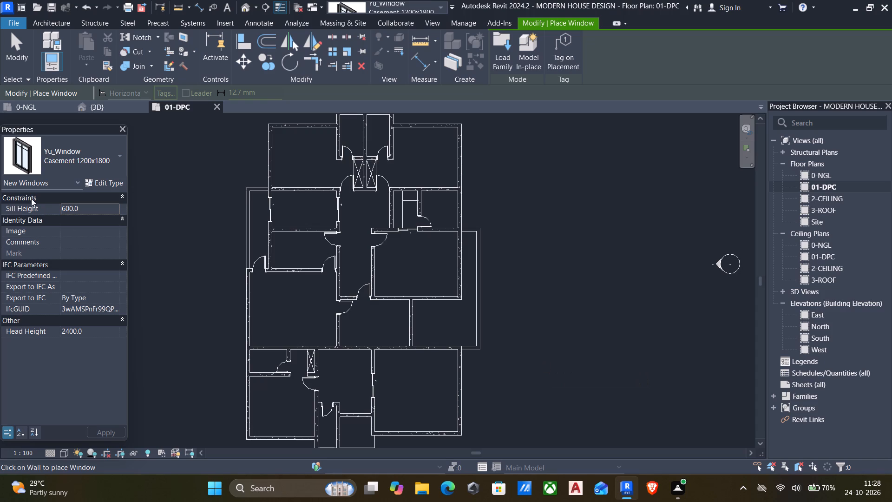
Check the available window types and pick the Tpl Plain family from the Components folder for loading.
left_click(57, 163)
scroll(60, 304, "up", 5)
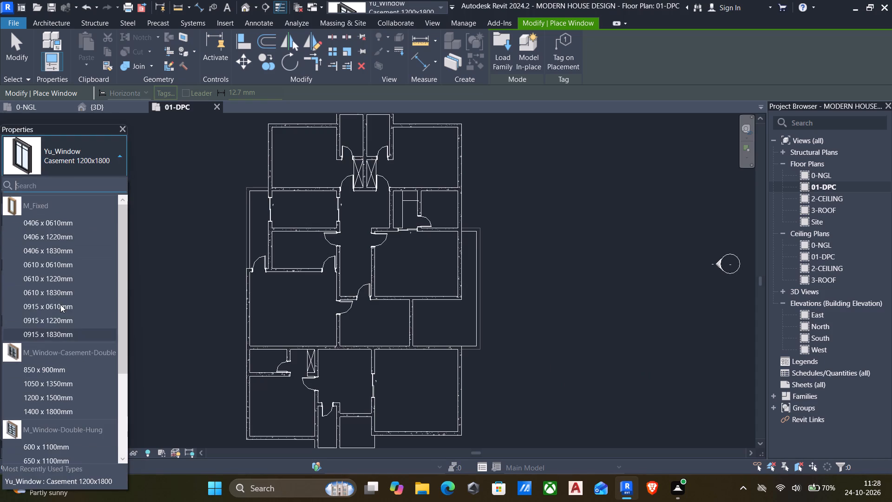
scroll(62, 307, "up", 5)
scroll(65, 313, "down", 6)
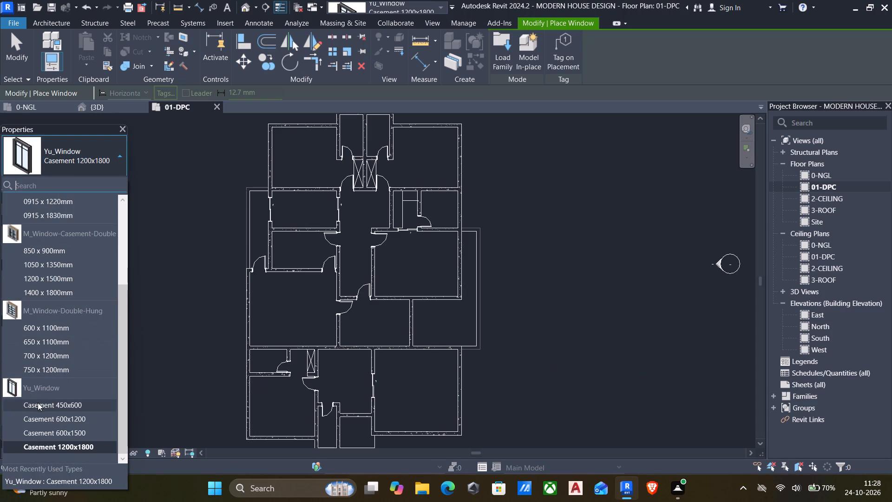
left_click(495, 51)
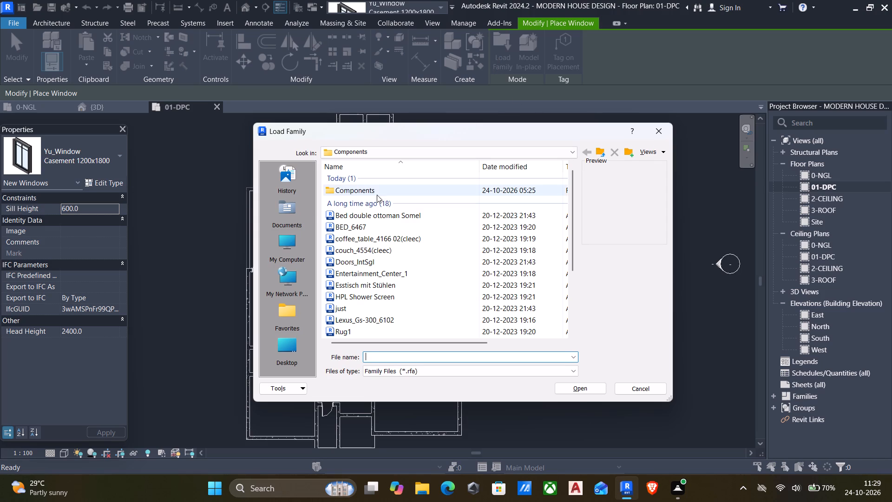
scroll(387, 314, "down", 7)
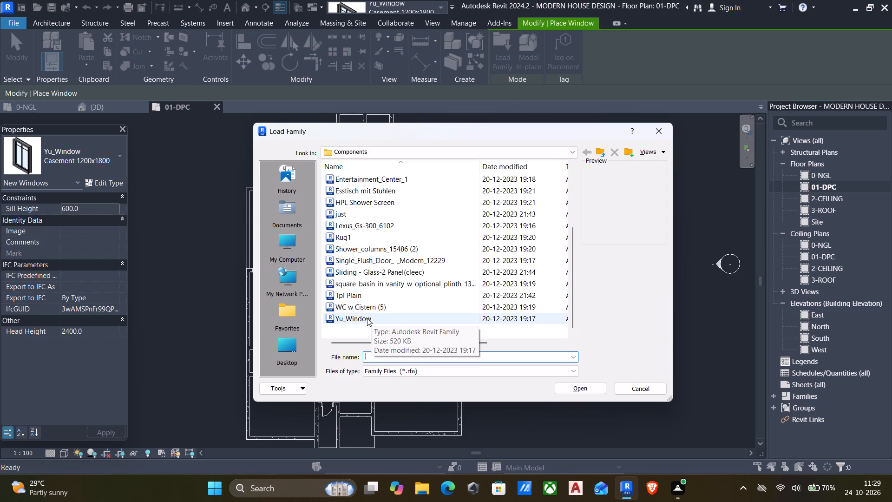
left_click(367, 318)
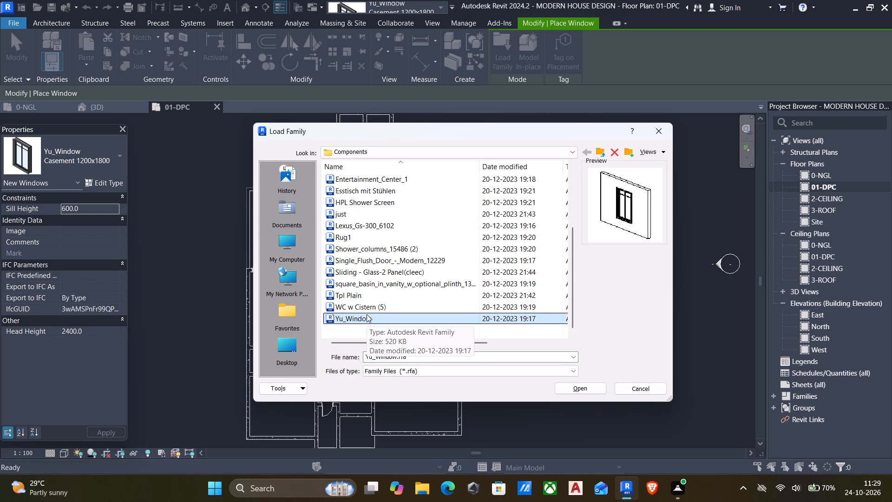
left_click(365, 310)
left_click(355, 297)
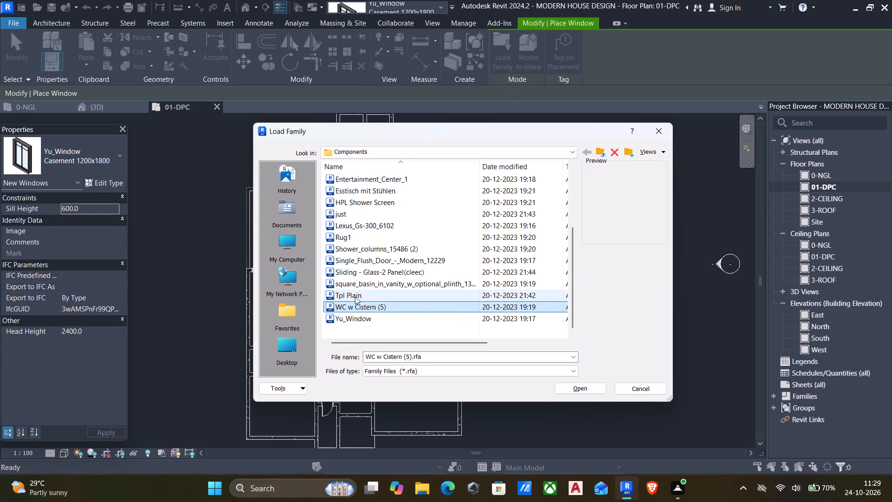
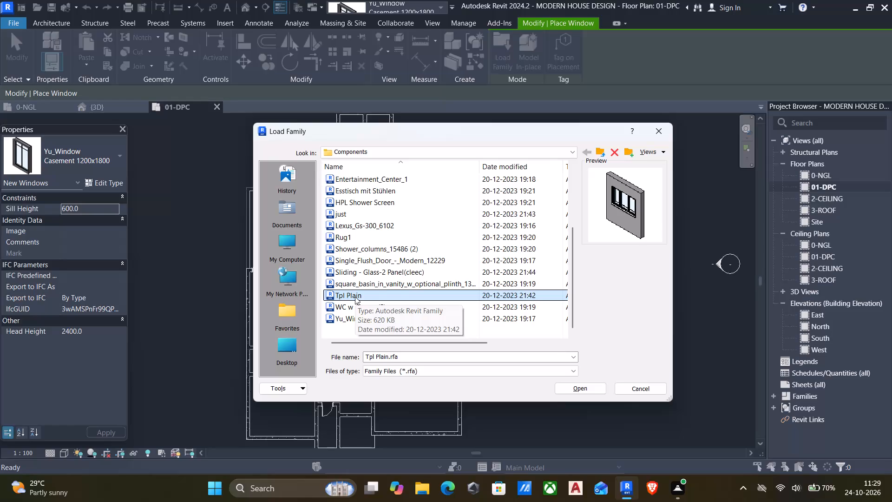
Browse the previews of the families in the Components folder to compare the available window families.
key("Up")
key("Up")
key("Up")
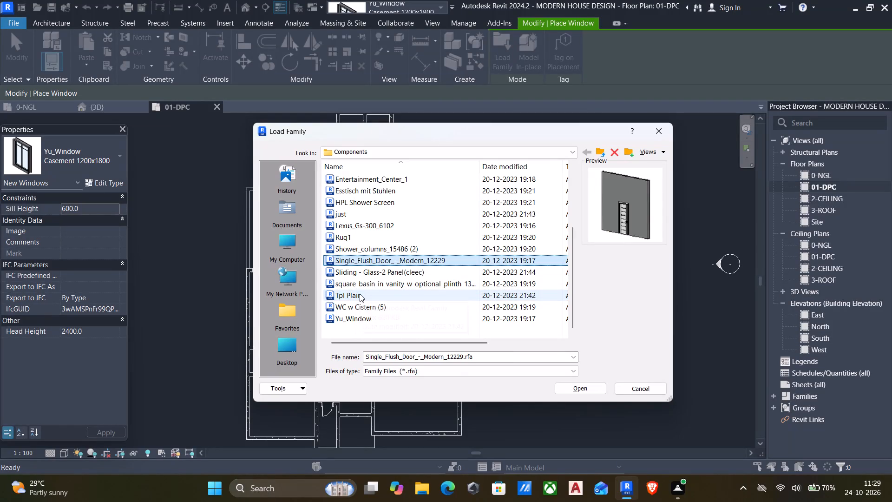
key("Up")
key("Up")
key("Up")
key("Up")
key("Up")
key("Up")
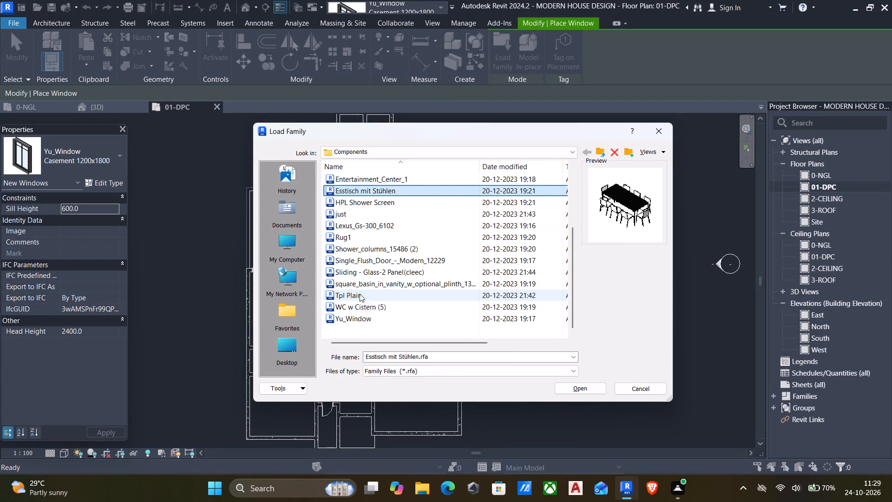
key("Up")
key("Up")
key("Up")
key("Up")
key("Up")
key("Up")
key("Up")
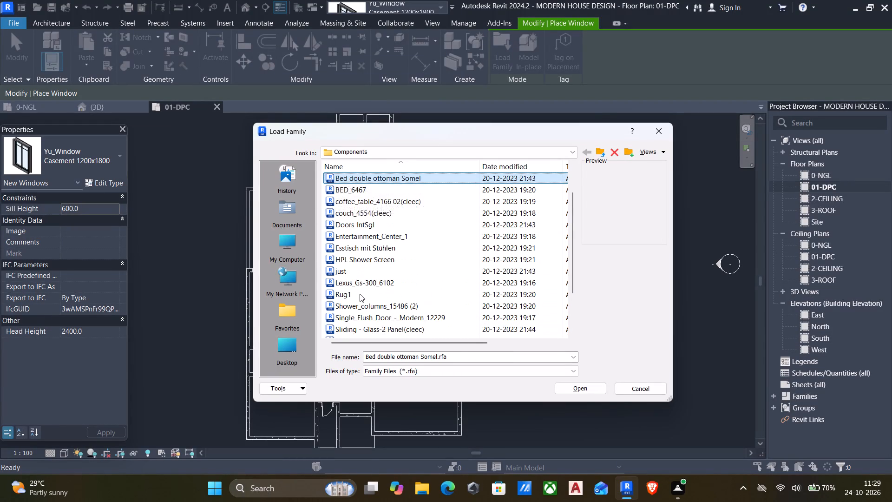
key("Up")
key("Down")
key("Down")
key("Down")
key("Down")
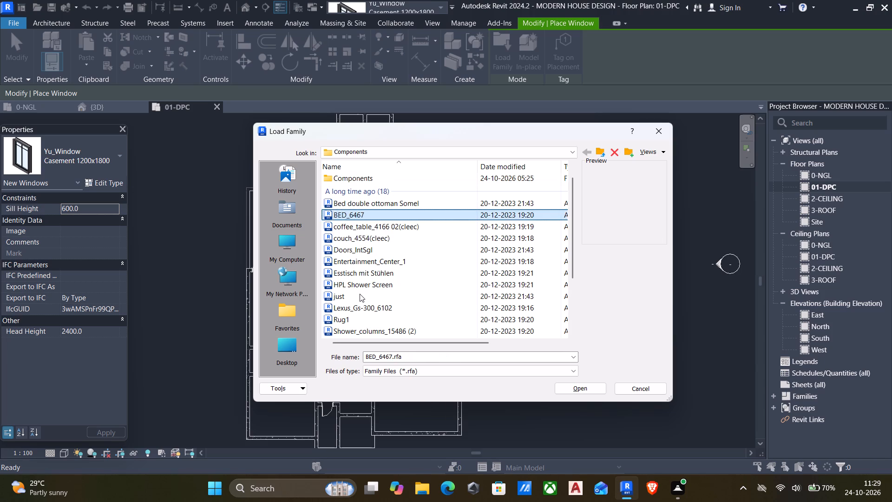
key("Down")
key("Down")
key("Down")
key("Down")
key("Down")
key("Down")
key("Down")
key("Down")
key("Down")
key("Down")
key("Down")
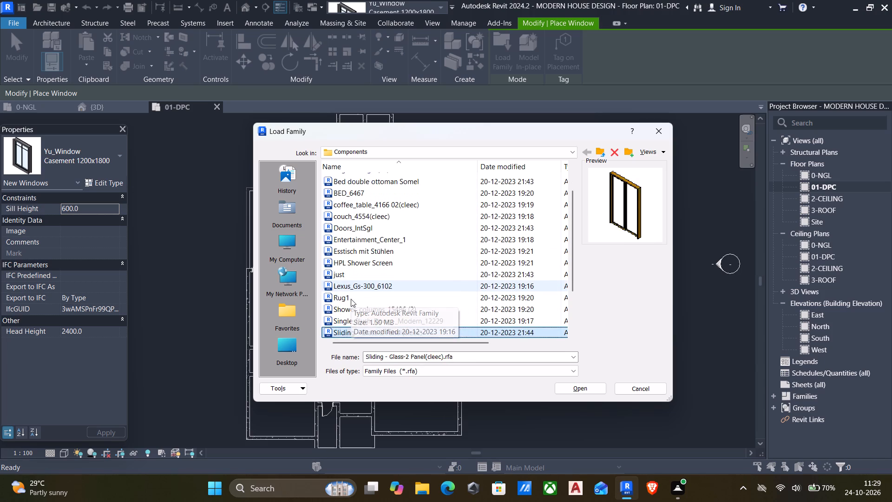
key("Down")
key("Down")
key("Down")
key("Down")
key("Down")
key("Down")
key("Down")
key("Up")
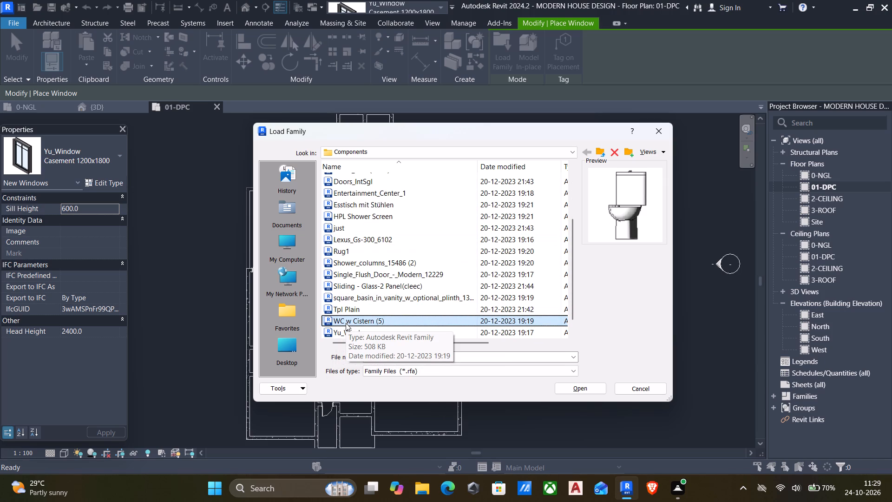
key("Up")
Load the Tpl Plain and Yu_Window families together from the Components folder for window placement.
left_click(346, 309)
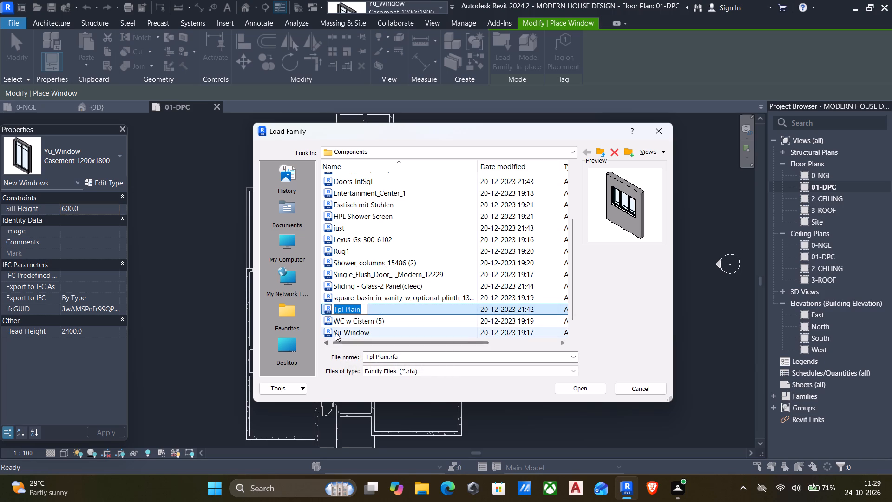
left_click(326, 309)
left_click(328, 330, "ctrl")
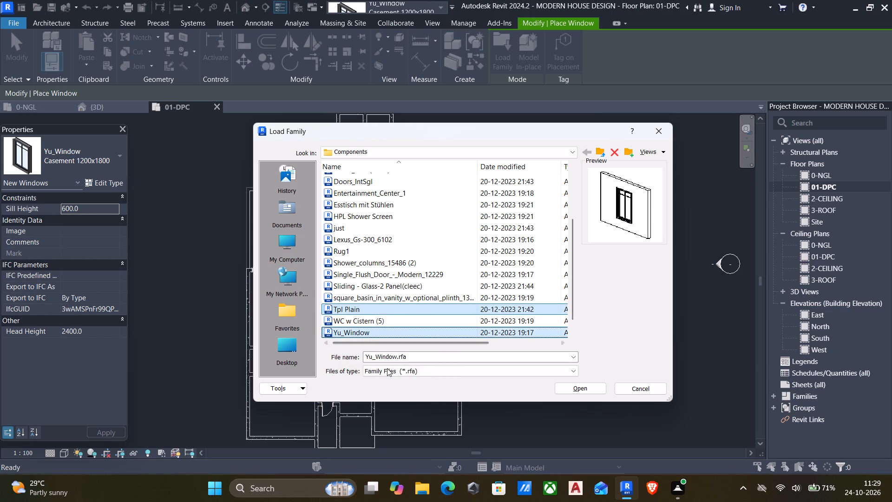
left_click(580, 386)
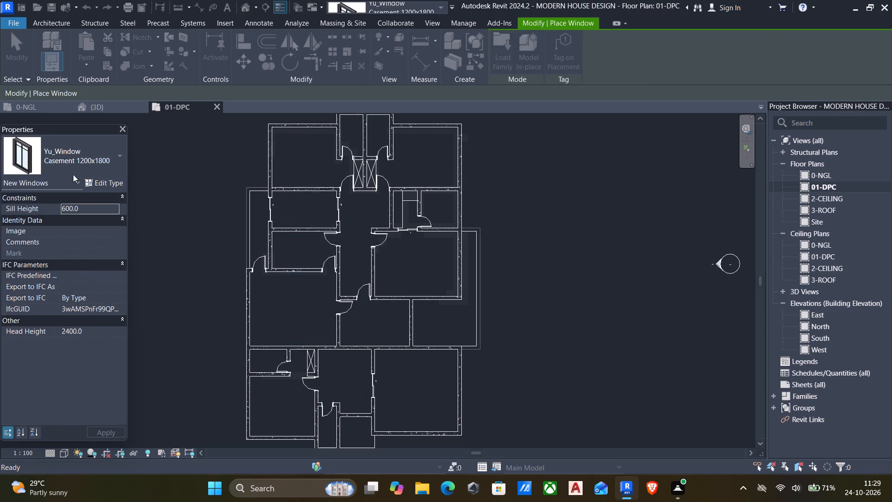
key("w")
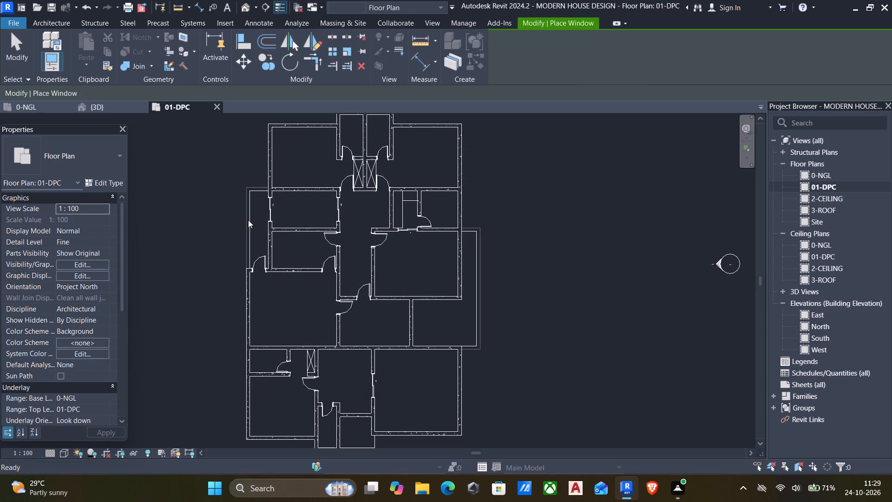
key("n")
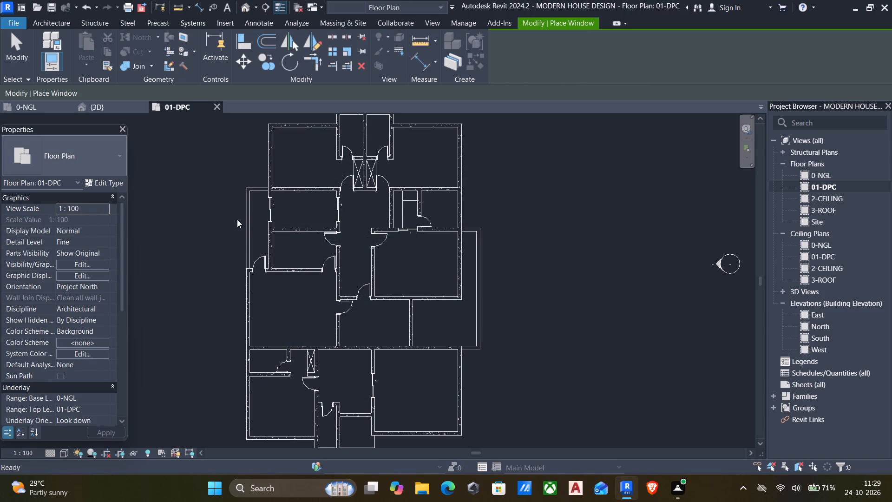
left_click(233, 219)
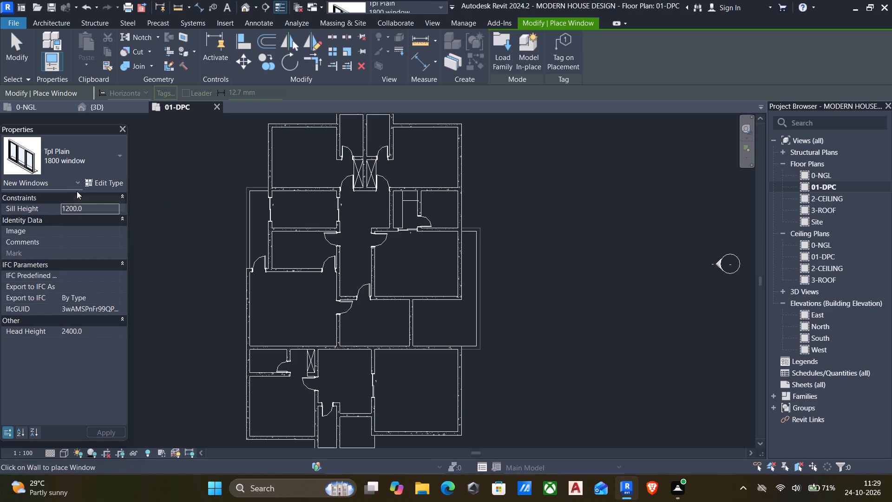
Look through the Components folder's family previews again for other window families, closing it without loading any.
middle_click_drag(205, 209, 213, 245)
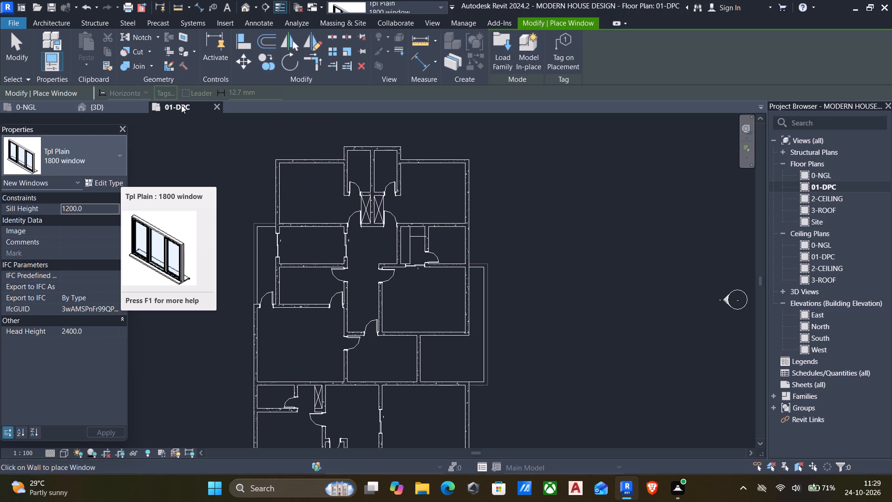
left_click(503, 43)
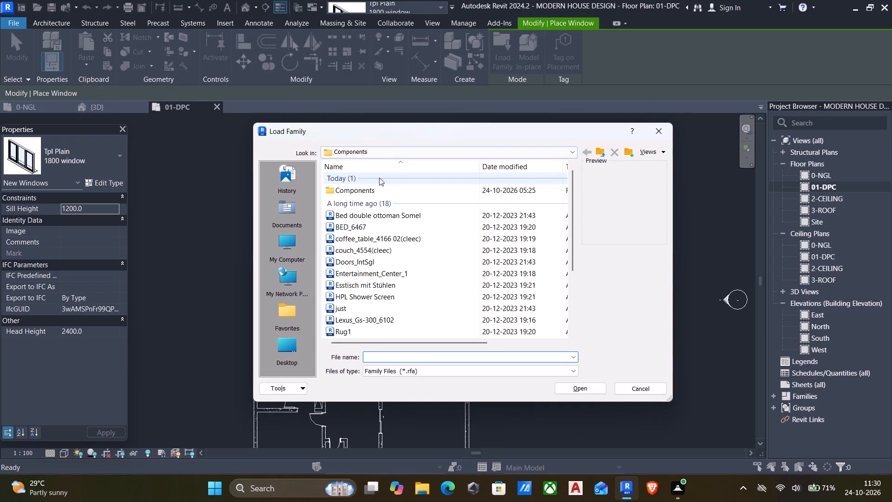
left_click(345, 217)
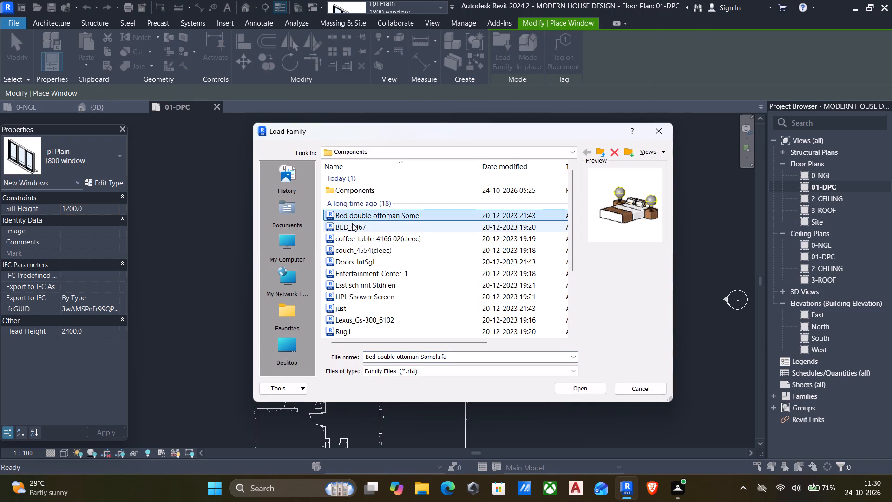
left_click(352, 223)
left_click(360, 234)
left_click(358, 247)
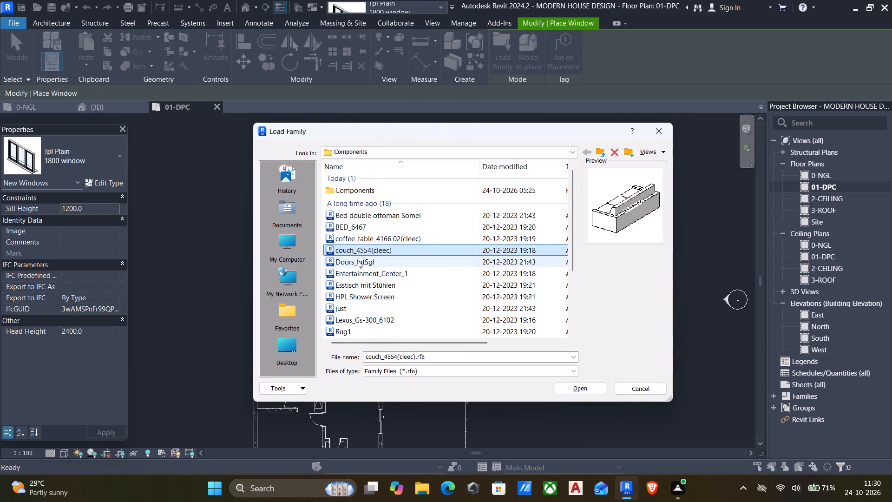
left_click(357, 264)
left_click(357, 271)
left_click(361, 284)
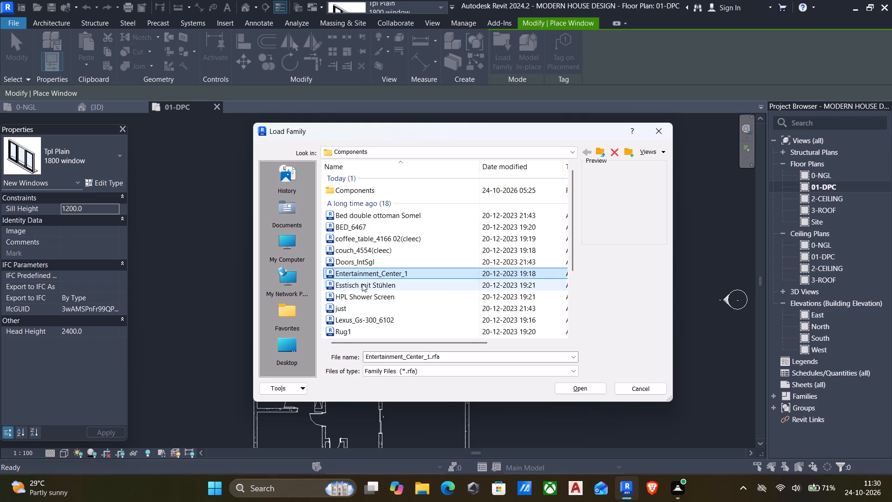
left_click(361, 296)
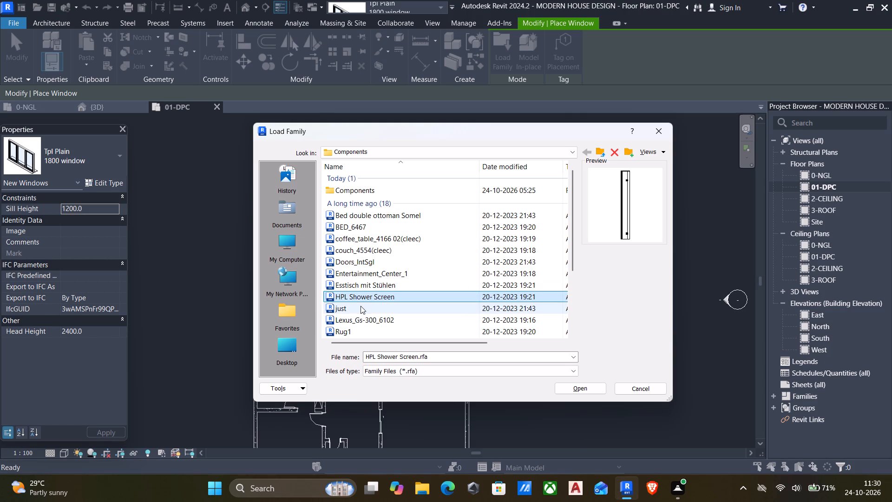
left_click(361, 306)
left_click(369, 319)
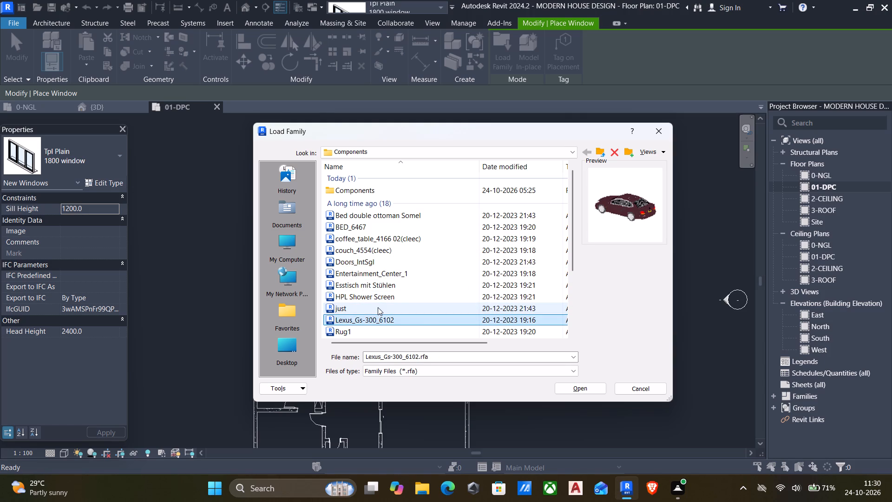
scroll(378, 307, "down", 1)
left_click(360, 298)
left_click(364, 312)
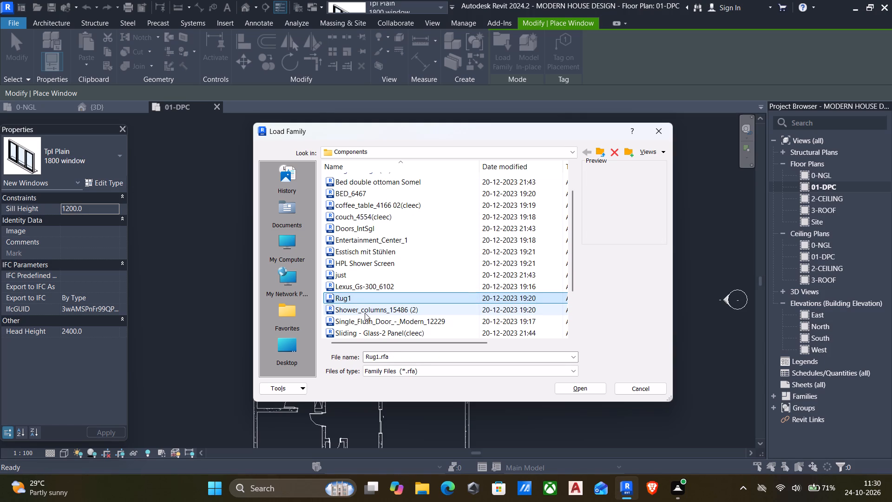
scroll(366, 317, "down", 1)
left_click(356, 294)
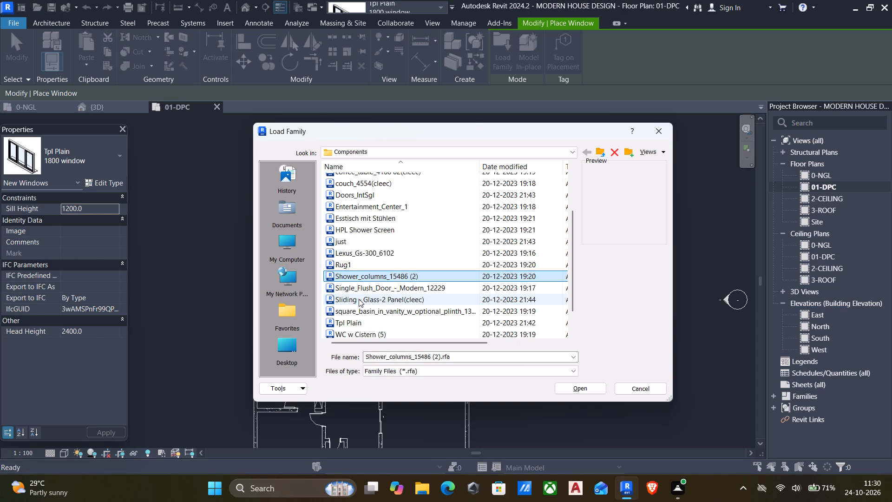
left_click(361, 291)
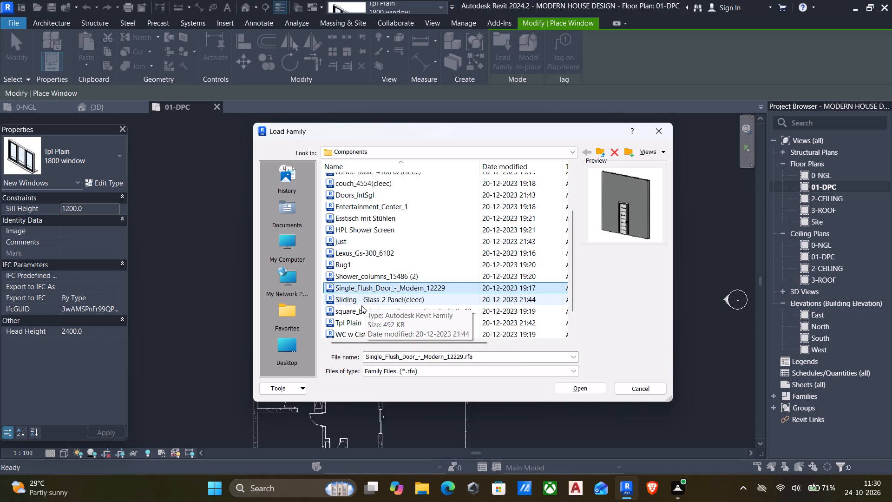
left_click(350, 313)
scroll(350, 324, "down", 1)
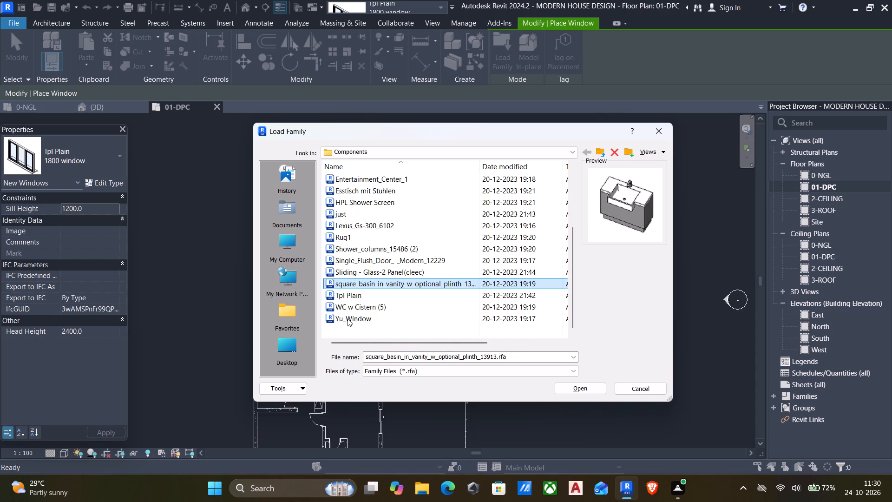
left_click(348, 297)
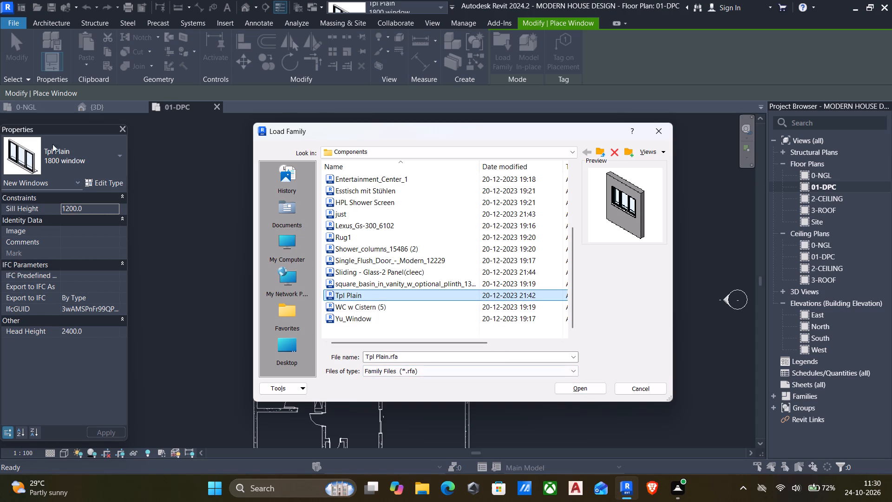
left_click(66, 155)
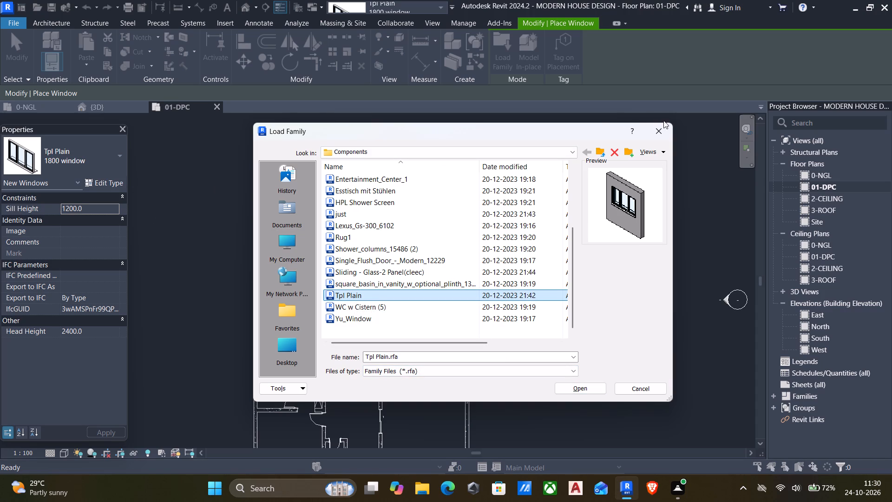
left_click(660, 128)
Choose the Tpl Plain 2 window type and duplicate it as a new type named "600mm window".
left_click(88, 149)
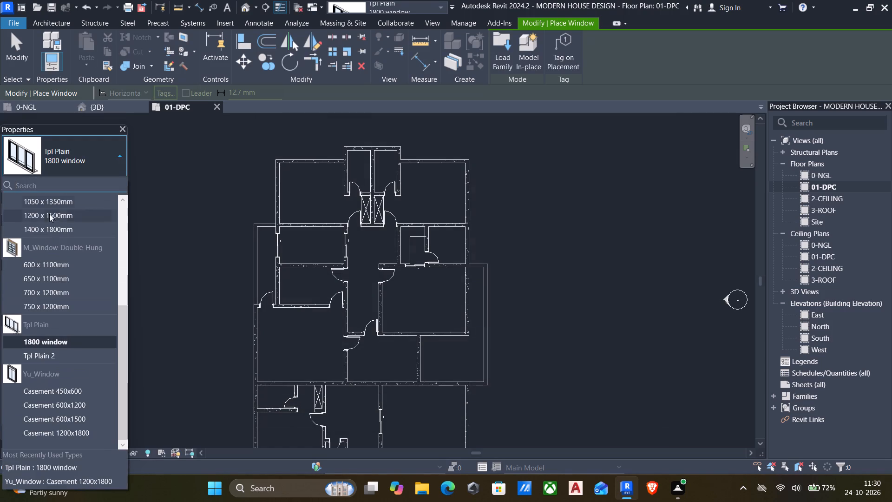
left_click(37, 351)
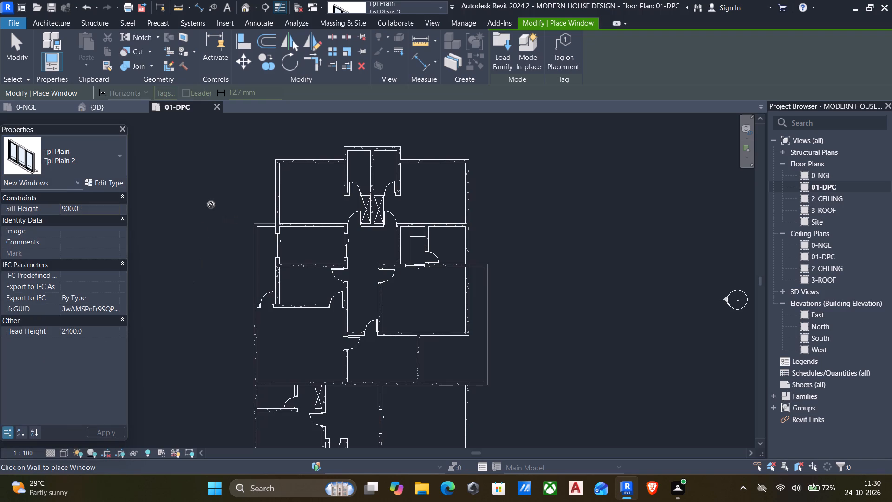
left_click(101, 180)
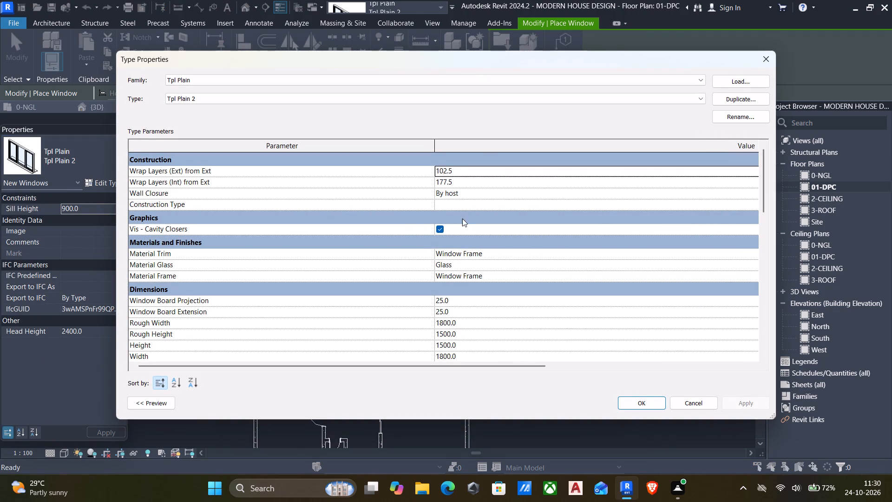
scroll(467, 271, "down", 10)
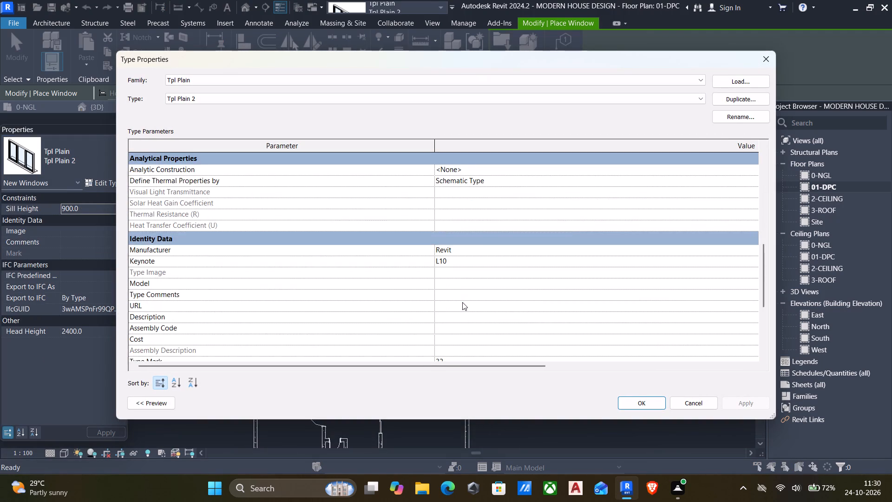
scroll(462, 302, "up", 4)
left_click(740, 102)
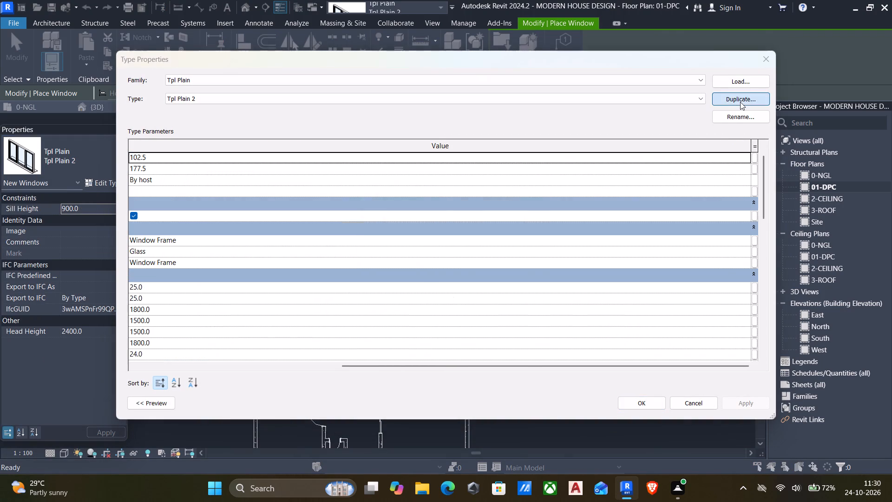
key("BackSpace")
type("60")
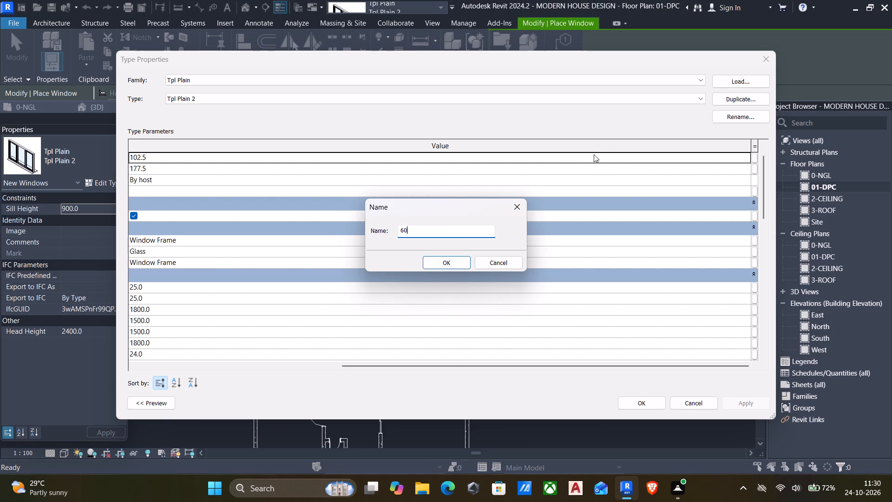
key("0")
type("mm")
key("space")
type("window")
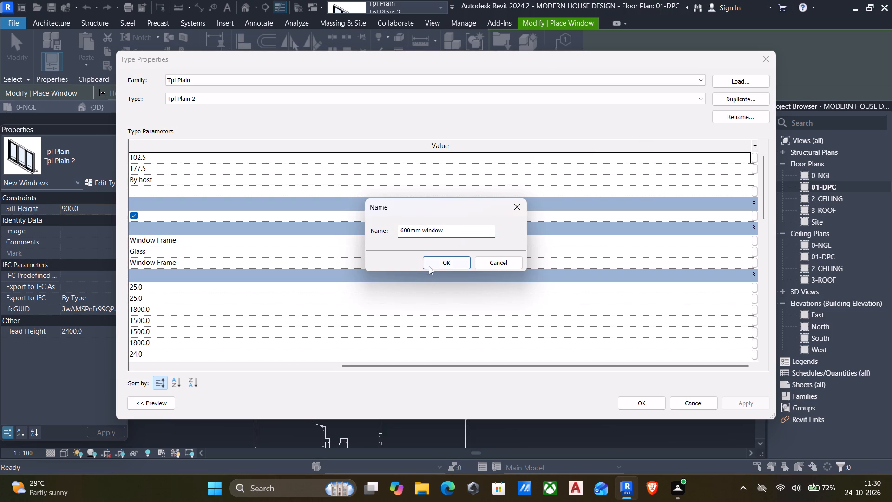
left_click(433, 266)
left_click_drag(411, 364, 252, 373)
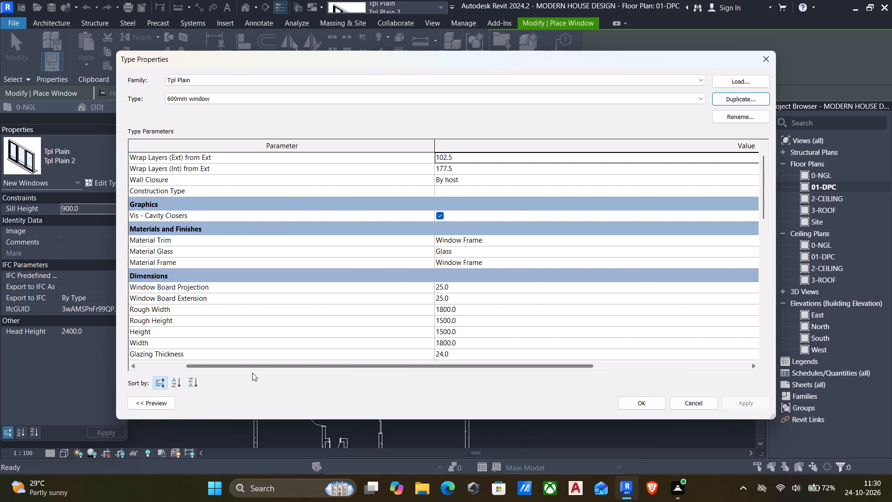
Set the 600mm window type's width to 600 and its height to 400, and apply the type properties.
left_click_drag(252, 373, 146, 386)
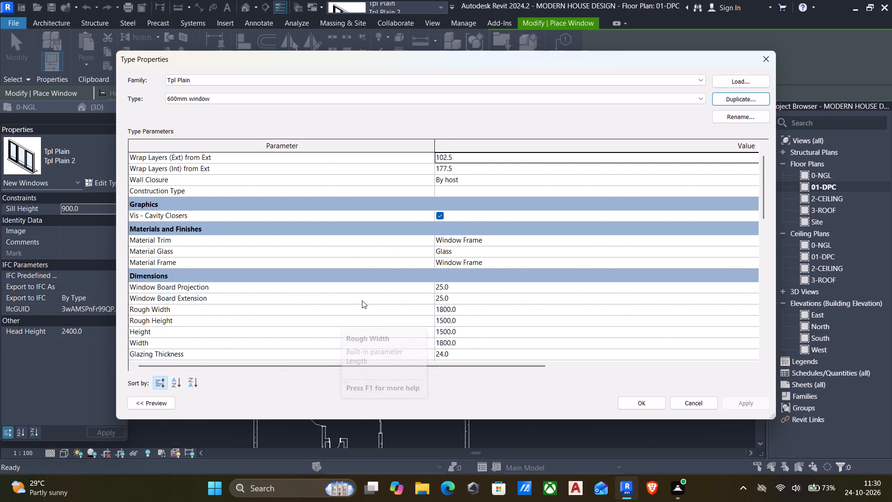
left_click(477, 341)
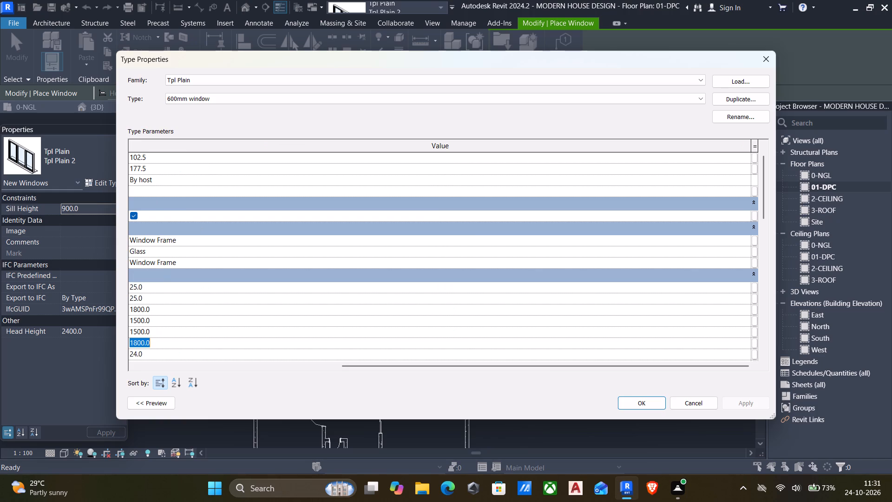
type("600")
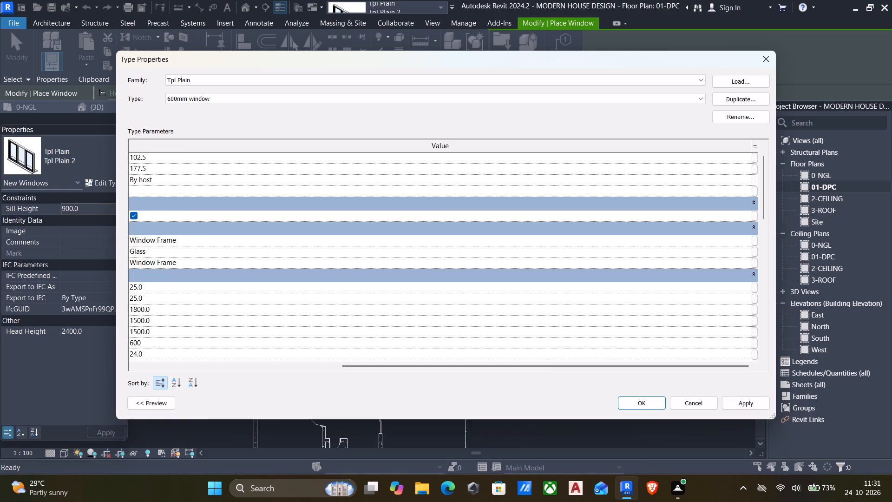
left_click_drag(545, 366, 313, 383)
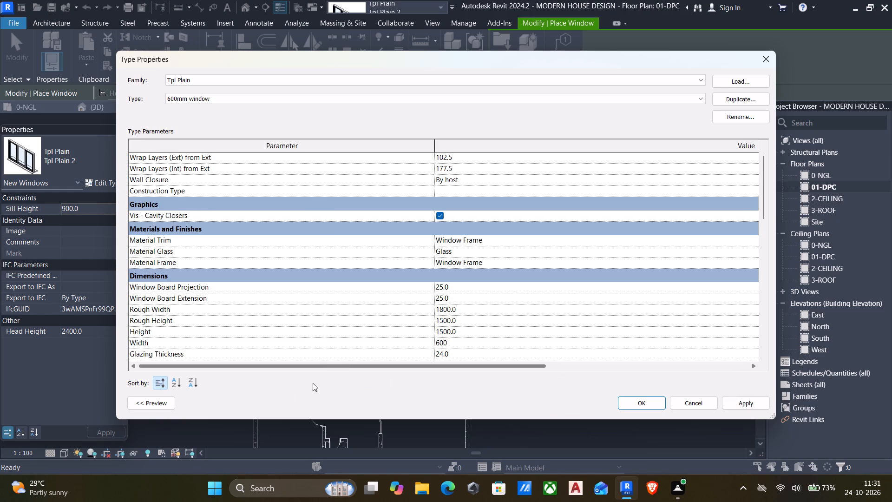
left_click_drag(313, 383, 296, 384)
left_click(485, 328)
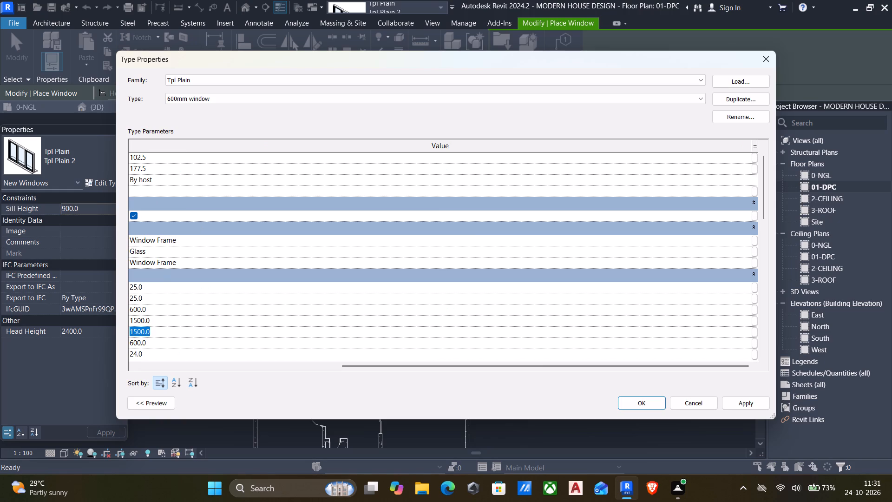
type("400")
left_click_drag(350, 366, 83, 378)
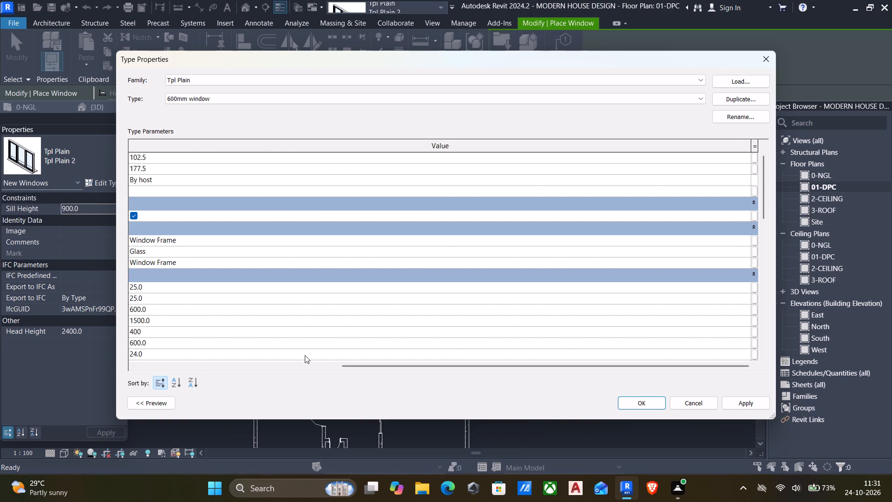
left_click_drag(344, 367, 184, 366)
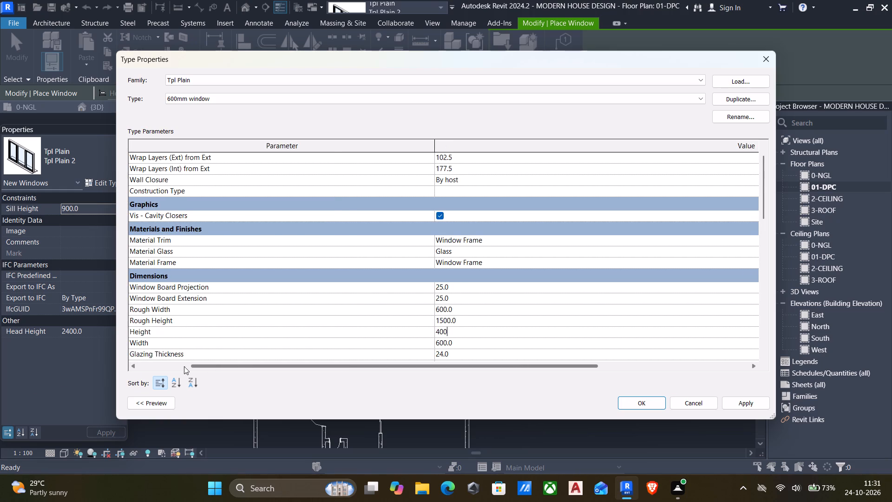
left_click_drag(184, 366, 141, 372)
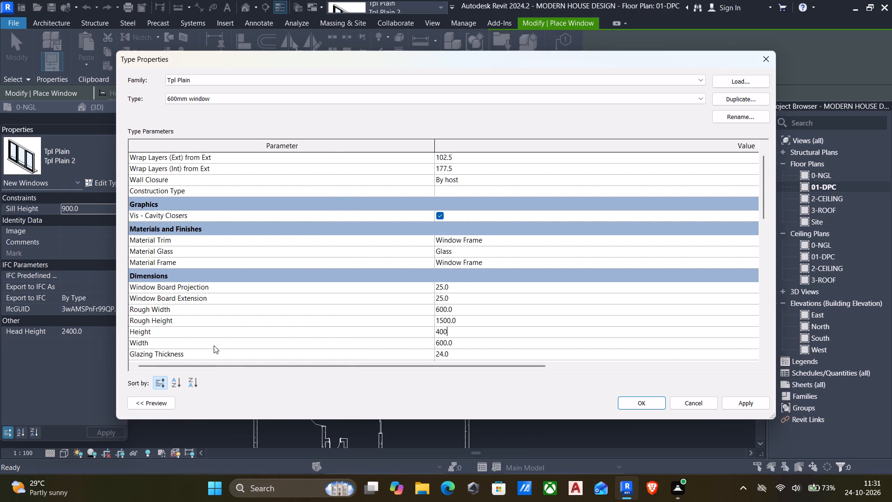
left_click(778, 401)
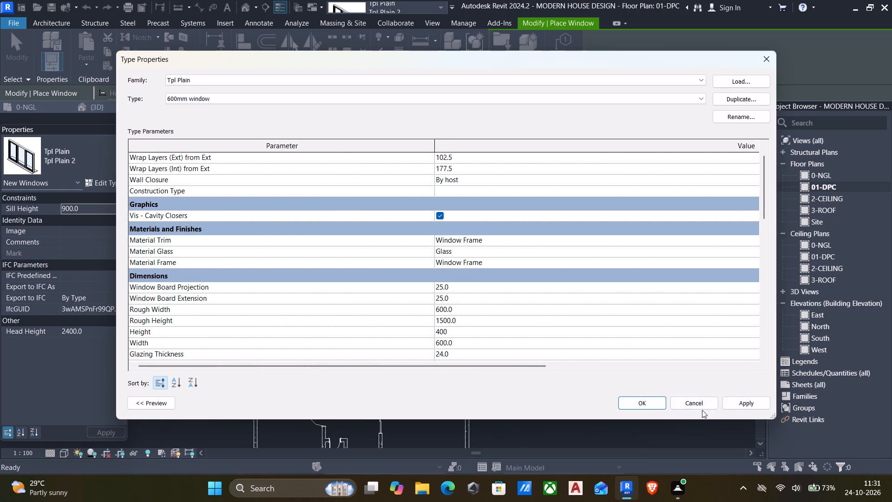
left_click(739, 403)
left_click(643, 400)
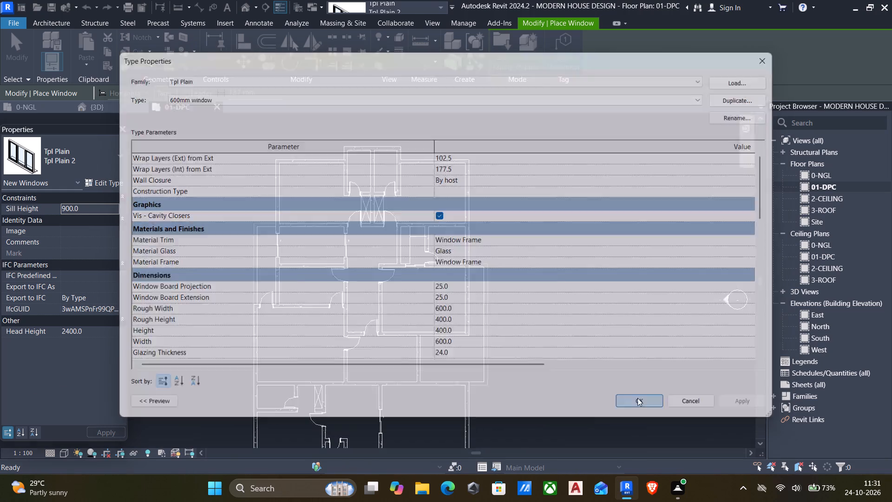
Place a 600mm window in the north wall of each of the two adjoining northernmost rooms, centred 450 mm from the side walls.
scroll(383, 129, "up", 5)
scroll(345, 163, "up", 4)
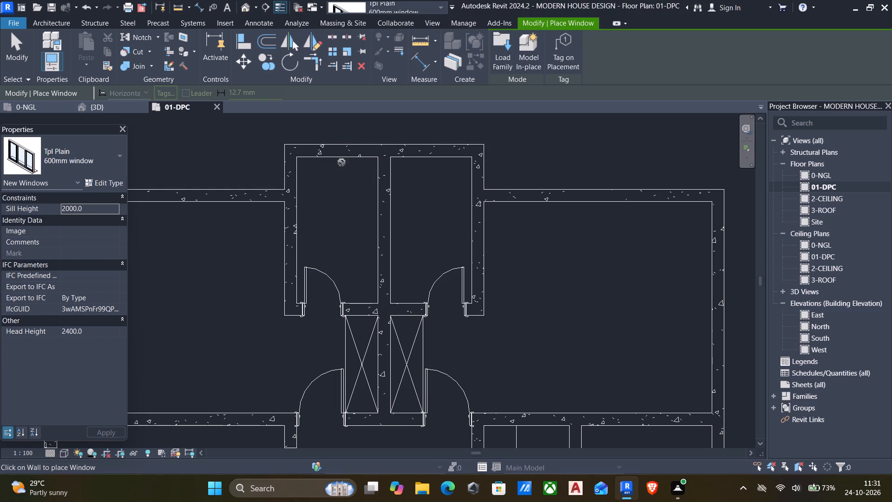
left_click(341, 162)
left_click(340, 159)
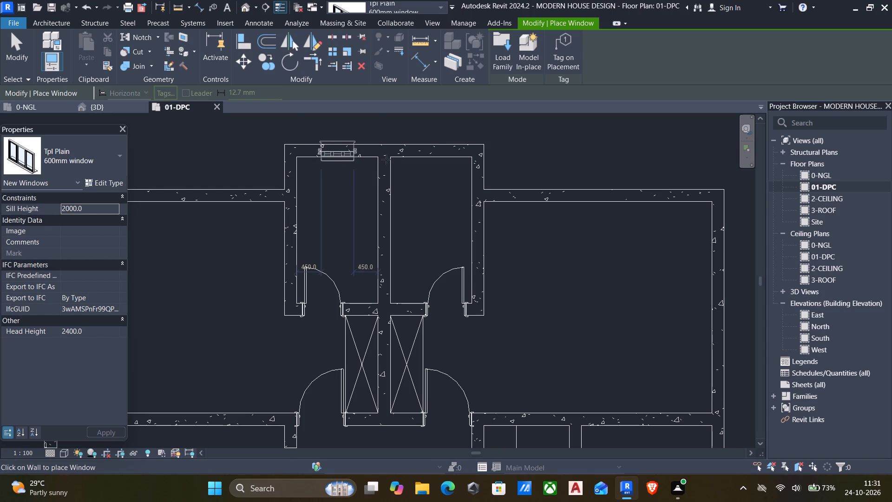
left_click(427, 157)
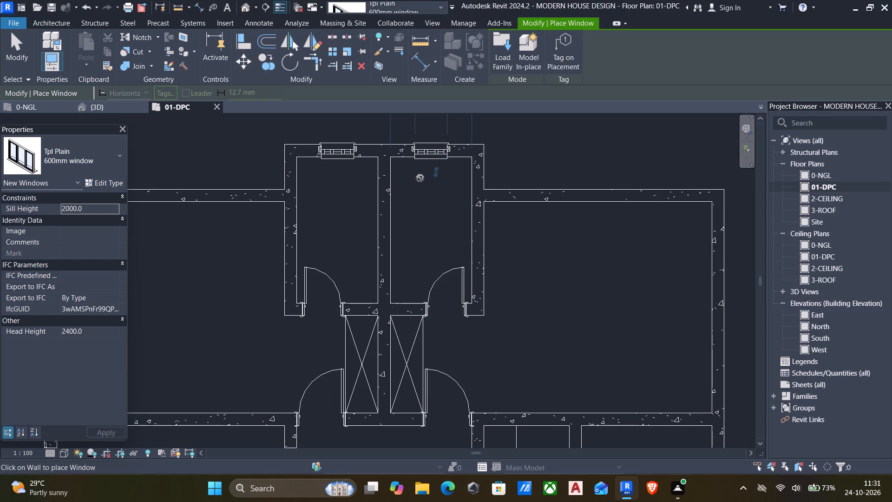
Place a 600mm window in the east exterior wall of the small room, 200 mm from that room's north wall.
middle_click_drag(502, 238, 402, 167)
scroll(401, 169, "down", 3)
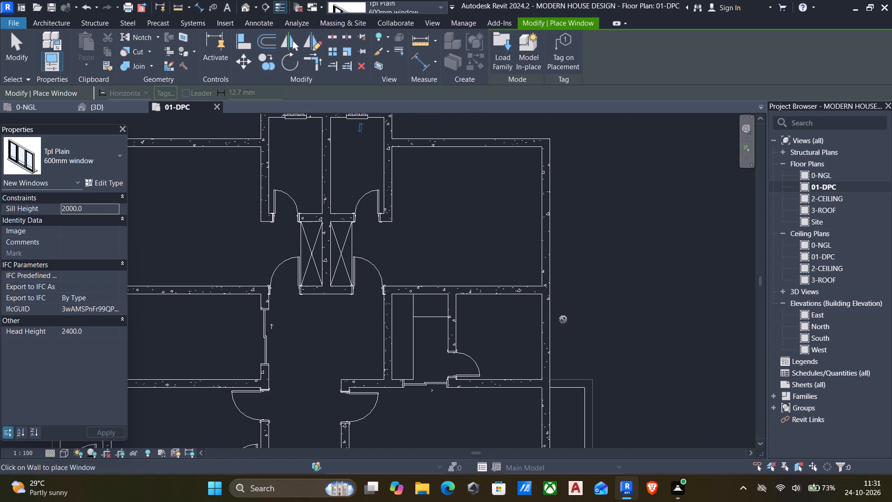
scroll(599, 327, "up", 4)
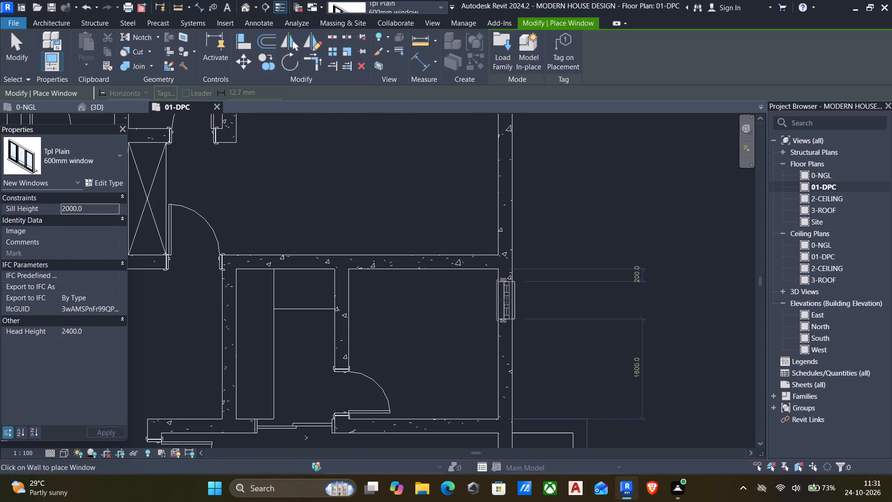
left_click(505, 299)
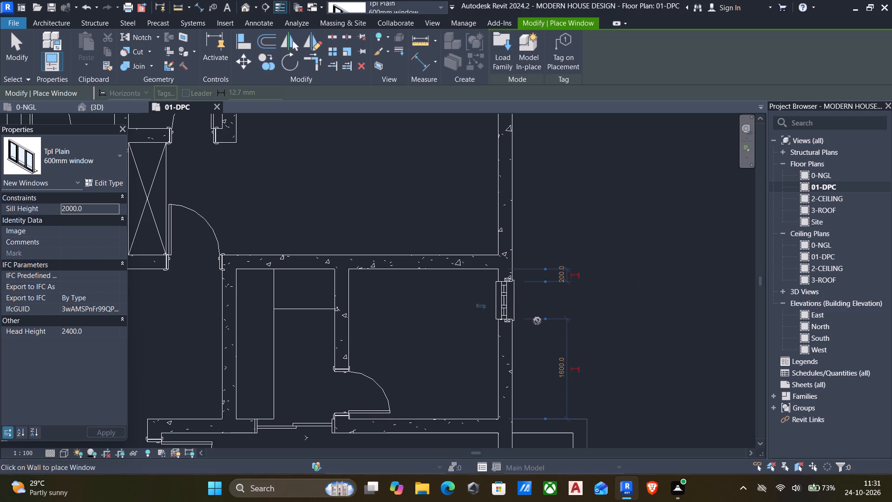
Place a 600mm window in the short west wall of the small southern projecting room, about 60 mm from the adjoining room's outer wall face.
middle_click_drag(531, 354, 530, 257)
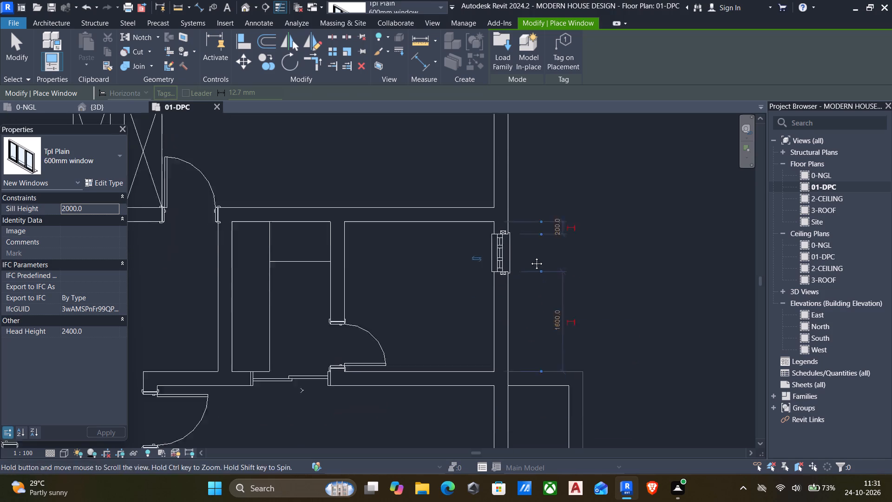
middle_click_drag(530, 257, 531, 246)
scroll(533, 239, "down", 6)
middle_click_drag(526, 303, 540, 256)
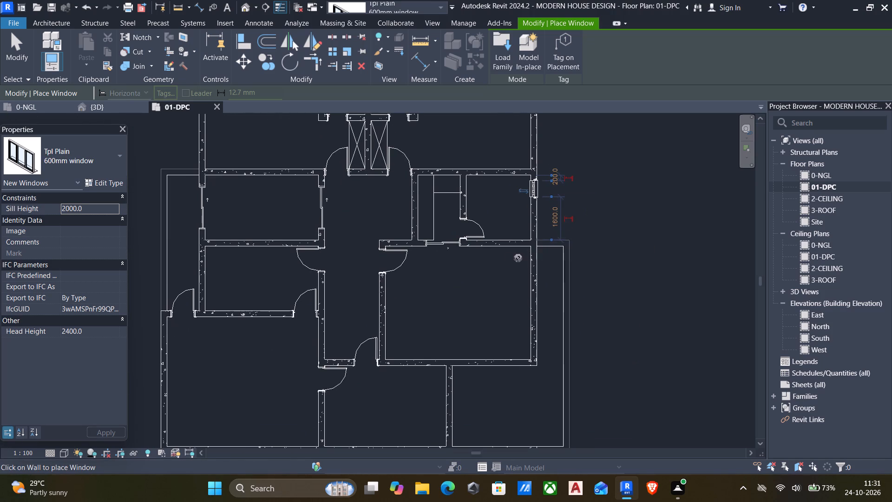
middle_click_drag(512, 242, 523, 209)
middle_click_drag(498, 269, 519, 165)
scroll(462, 239, "down", 3)
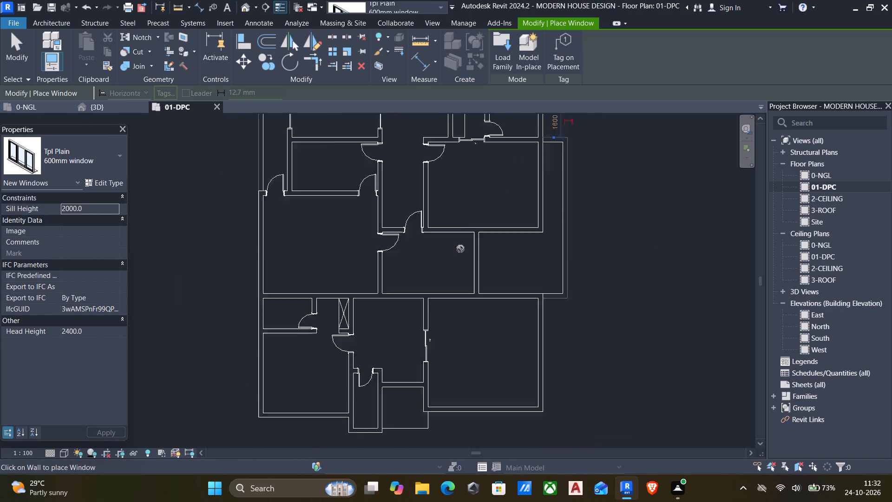
scroll(460, 249, "down", 3)
middle_click_drag(459, 260, 493, 191)
scroll(451, 297, "up", 7)
scroll(433, 337, "up", 2)
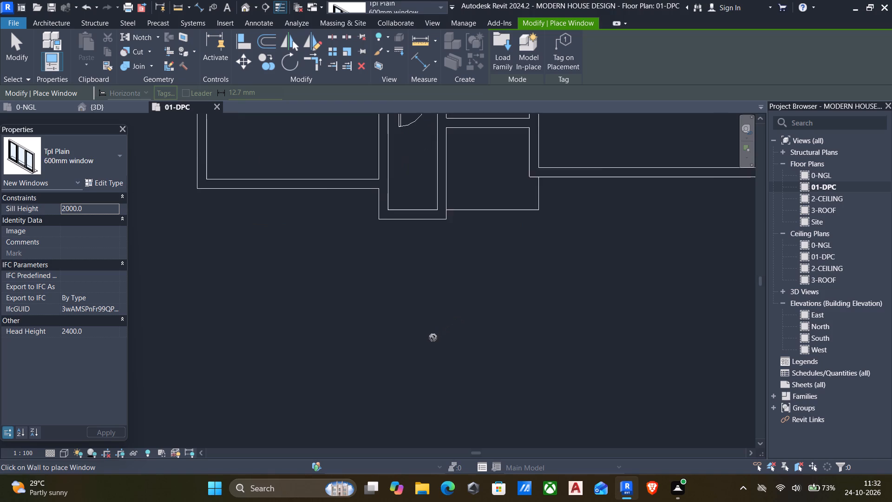
scroll(390, 332, "up", 4)
middle_click_drag(411, 244, 409, 367)
scroll(374, 249, "up", 5)
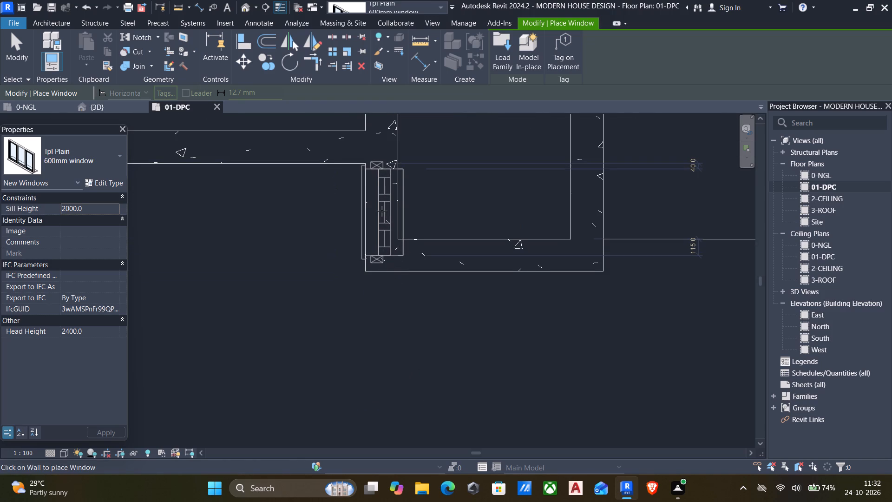
left_click(383, 214)
Place a 600mm window in the west exterior wall of the small room above the southwest room, centred with 450 mm either side, and end window placement.
middle_click_drag(315, 247, 508, 339)
scroll(510, 342, "down", 5)
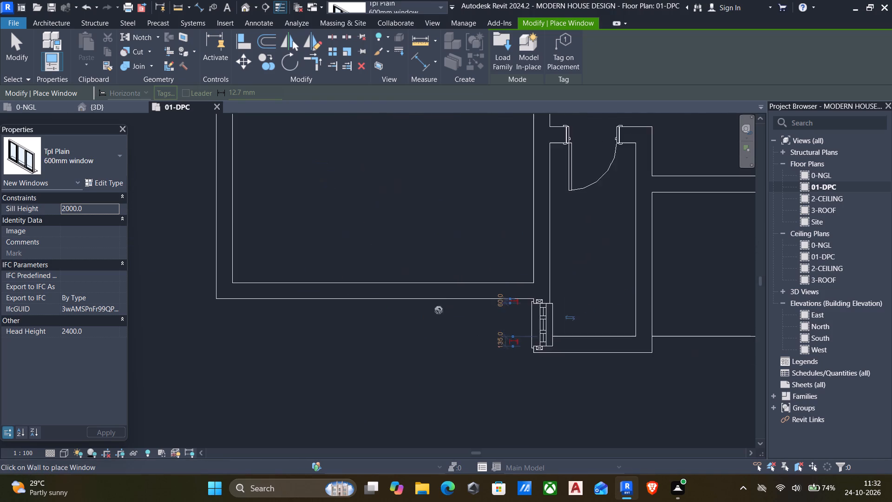
scroll(380, 249, "down", 10)
middle_click_drag(364, 248, 404, 338)
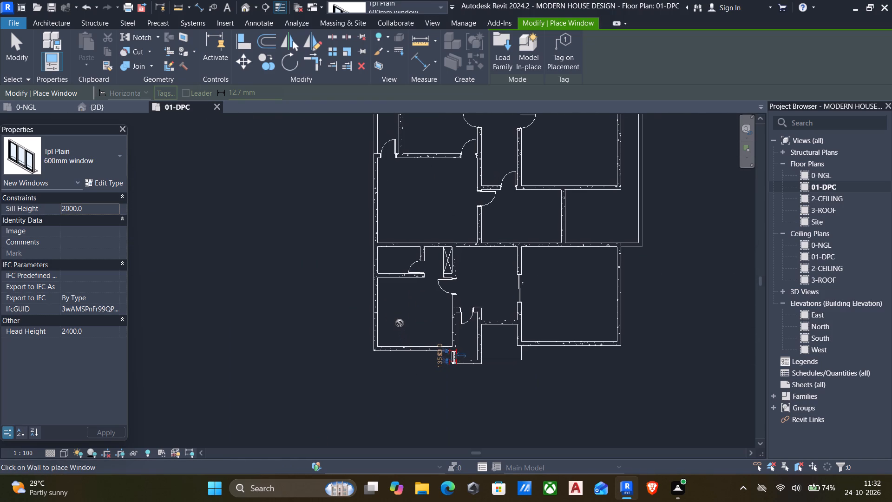
middle_click_drag(299, 277, 316, 307)
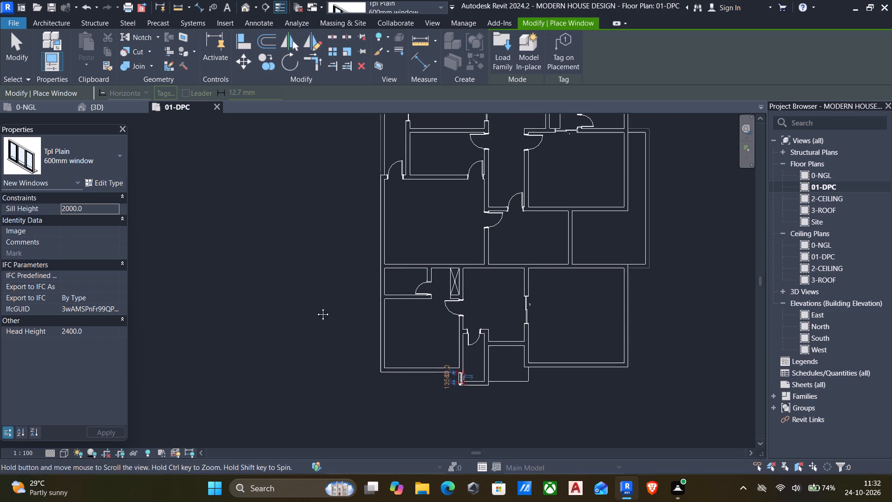
middle_click_drag(316, 307, 359, 324)
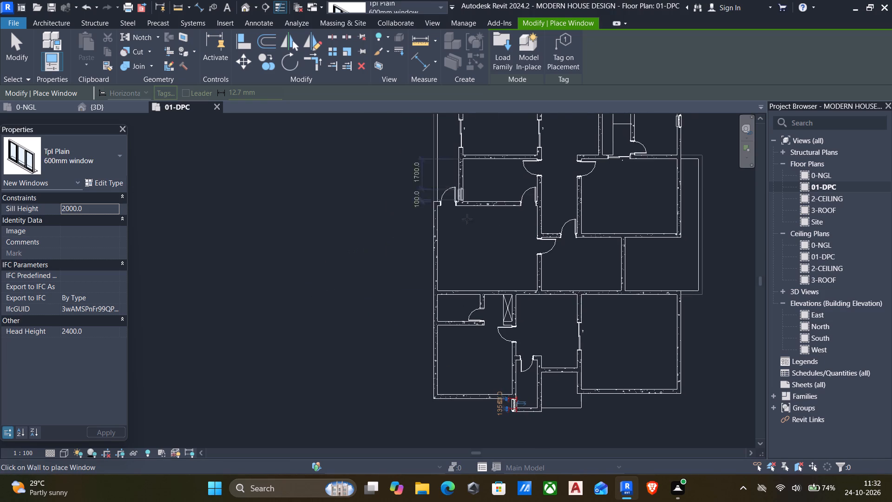
middle_click_drag(468, 220, 474, 249)
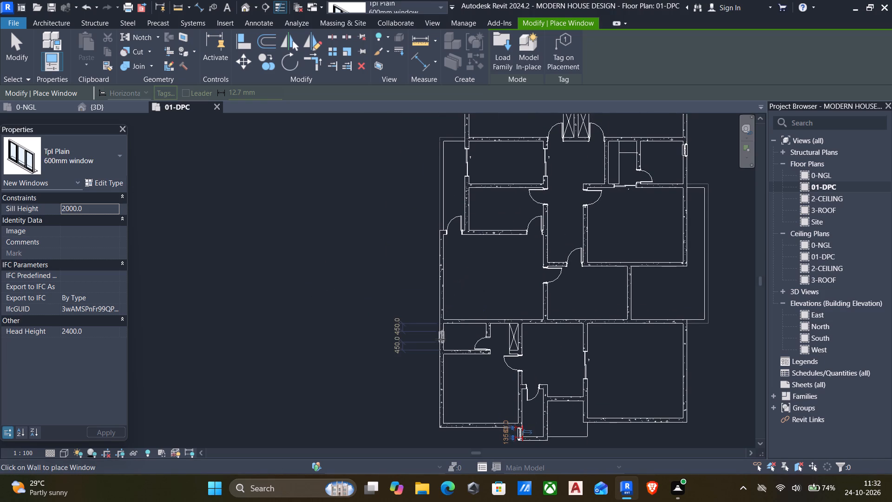
left_click(438, 338)
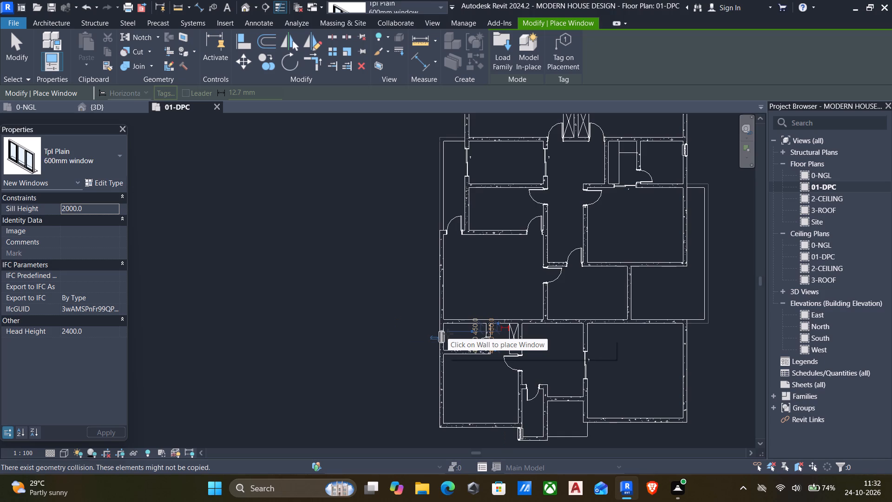
key("Escape")
middle_click_drag(381, 225, 374, 214)
scroll(374, 214, "up", 1)
key("Escape")
Move the southern projecting room's south wall so its inner face lies 600 mm from the southwest room's outer wall face.
scroll(470, 387, "down", 1)
middle_click_drag(470, 387, 373, 220)
middle_click_drag(430, 311, 385, 239)
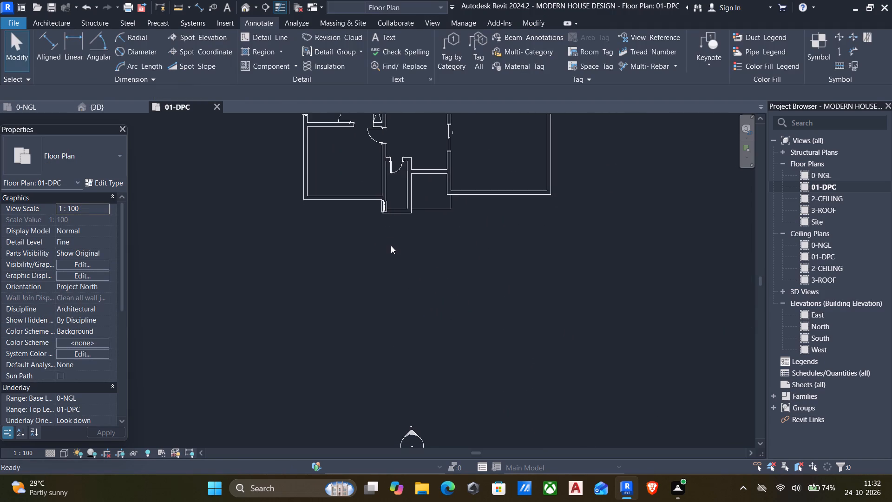
scroll(391, 247, "up", 1)
scroll(396, 264, "down", 1)
middle_click_drag(396, 265, 391, 242)
scroll(392, 241, "up", 1)
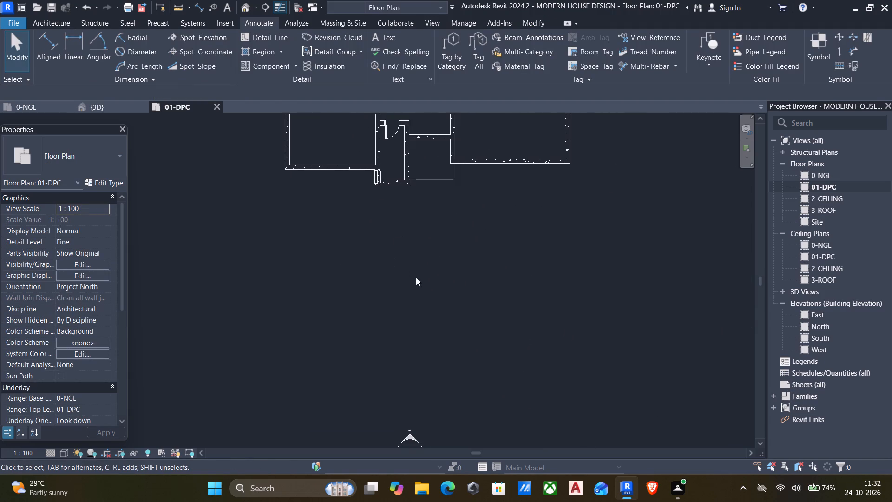
middle_click_drag(416, 277, 407, 292)
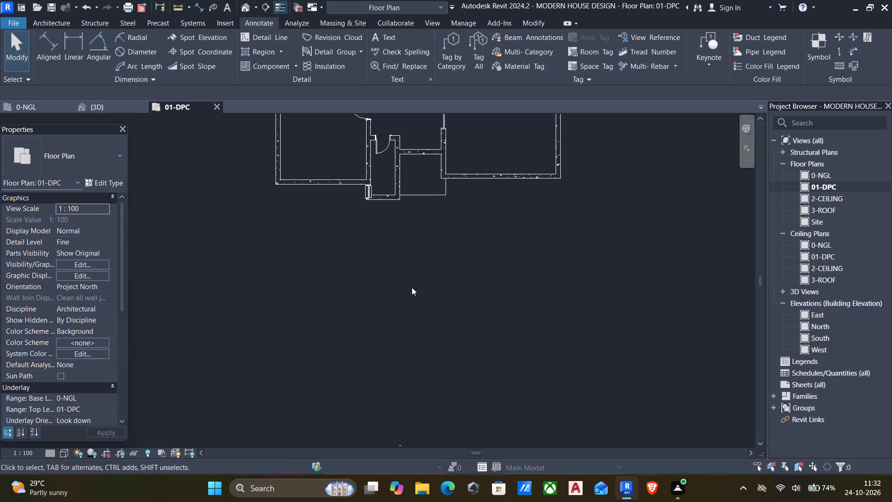
left_click(388, 196)
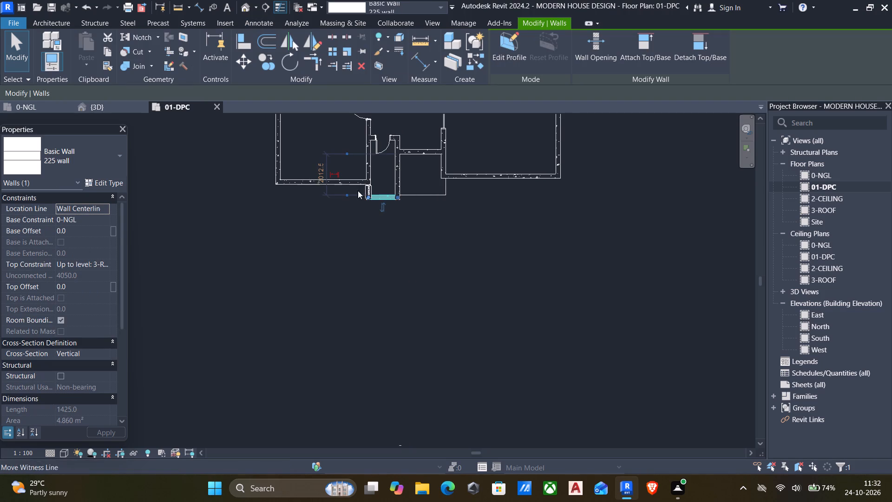
scroll(377, 200, "up", 6)
middle_click_drag(282, 174, 313, 298)
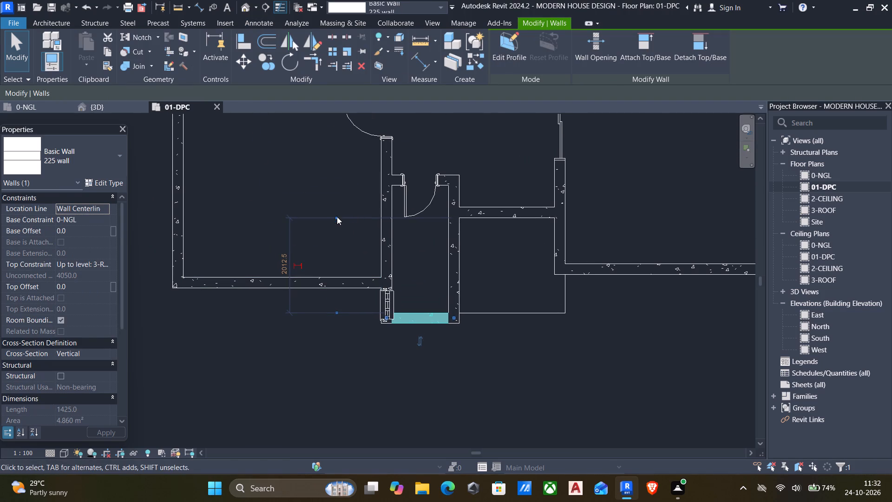
left_click_drag(337, 217, 350, 291)
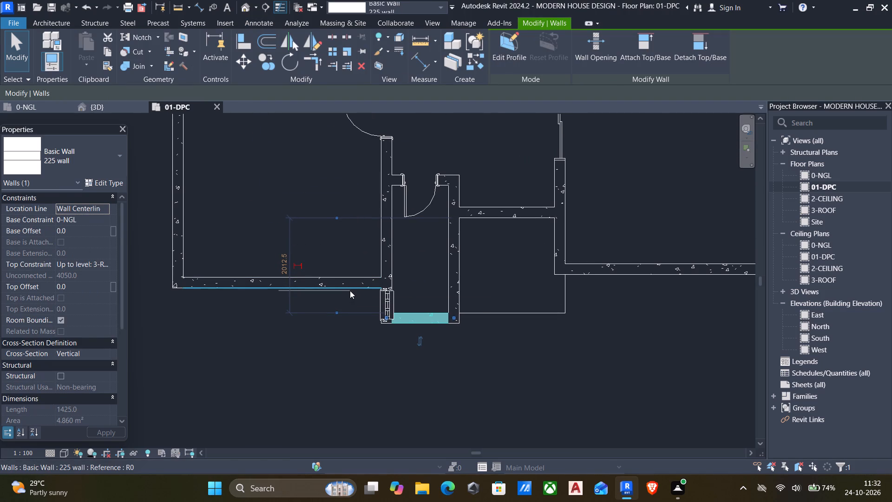
left_click_drag(350, 291, 344, 289)
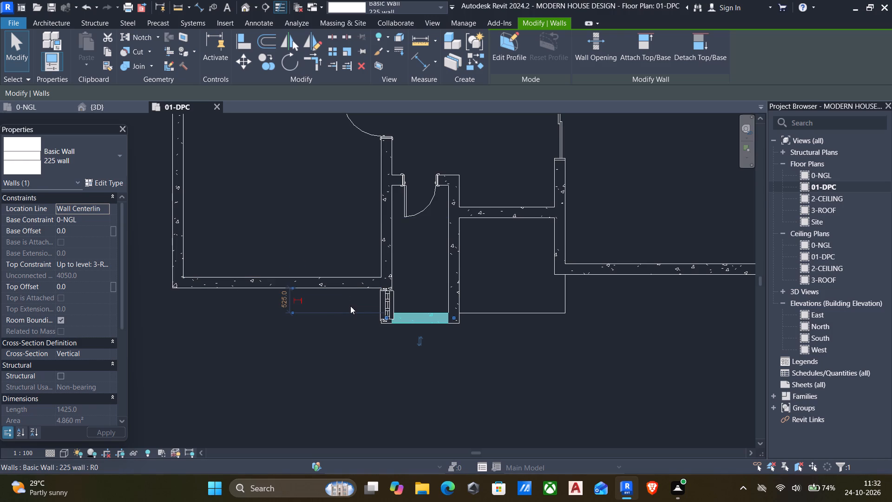
left_click_drag(371, 313, 371, 332)
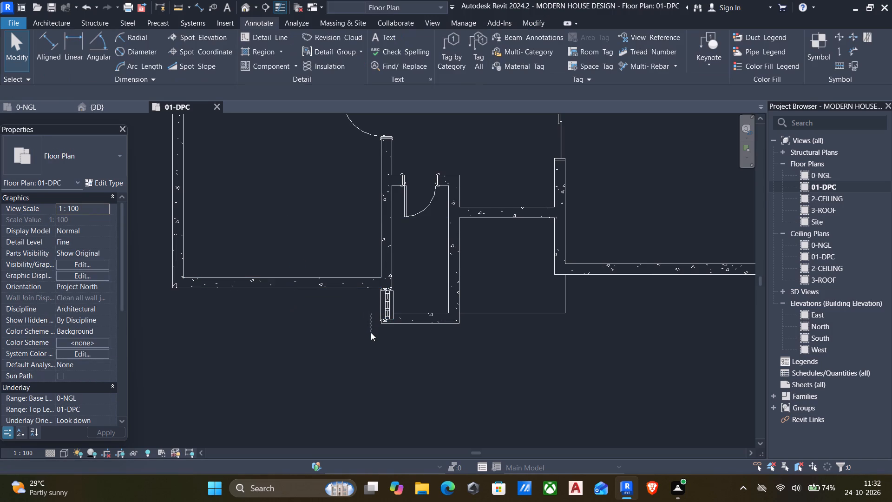
left_click_drag(371, 332, 374, 330)
key("Escape")
left_click(409, 315)
scroll(328, 316, "up", 2)
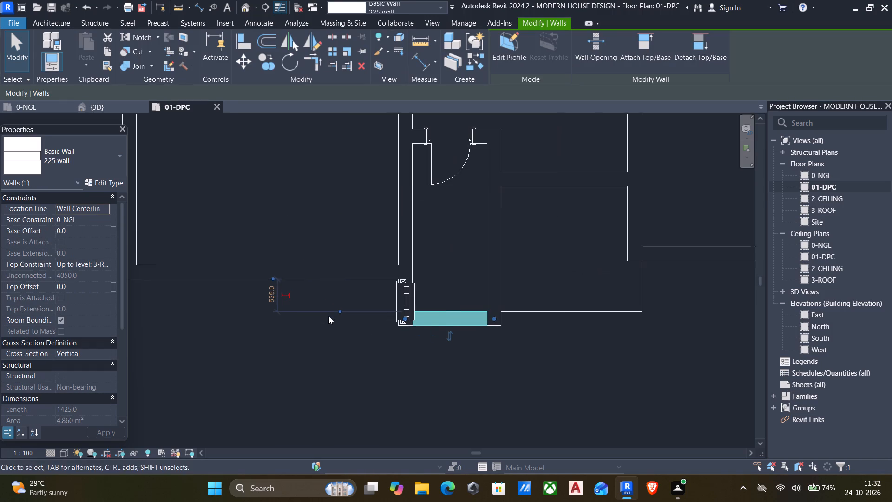
left_click(273, 294)
key("6")
key("0")
key("0")
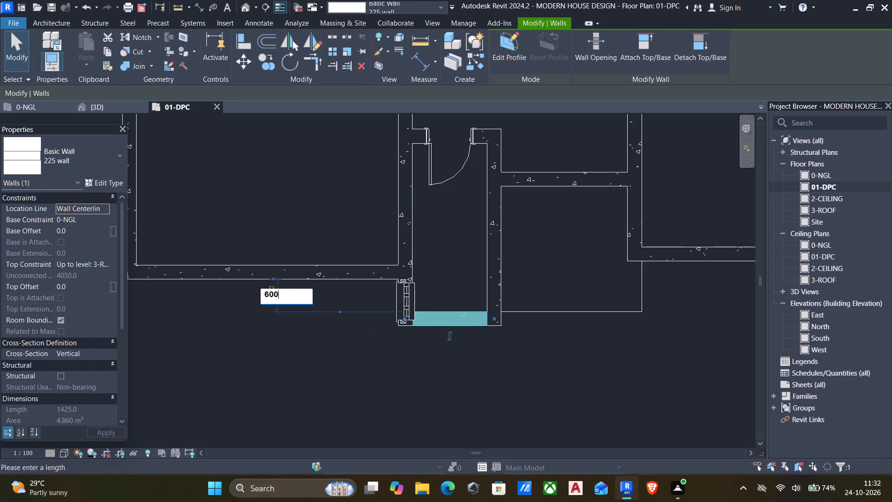
key("Return")
middle_click_drag(412, 377, 400, 365)
scroll(417, 354, "up", 4)
key("Escape")
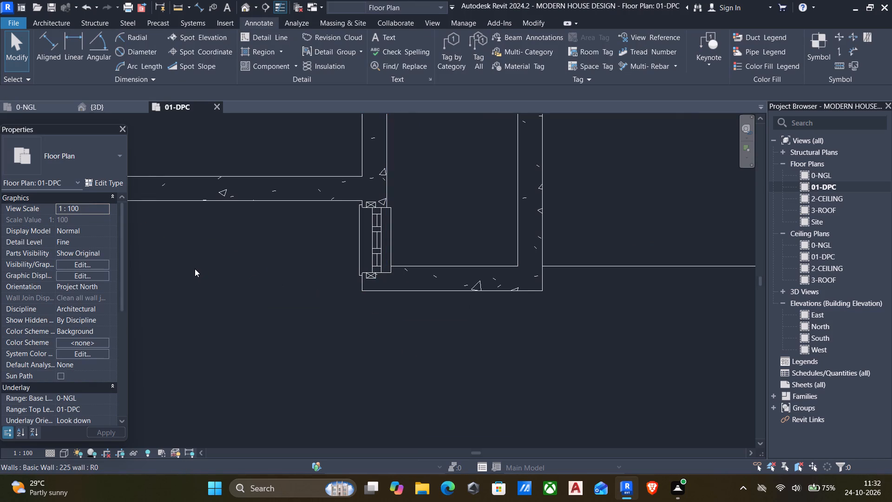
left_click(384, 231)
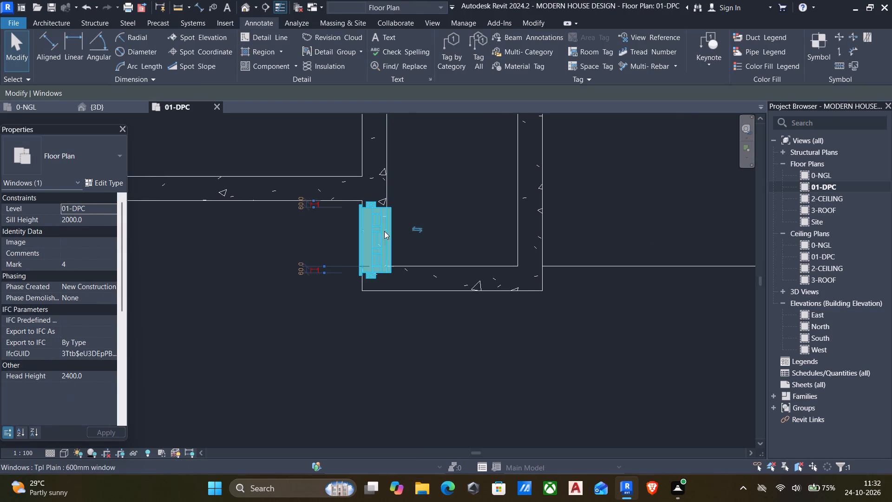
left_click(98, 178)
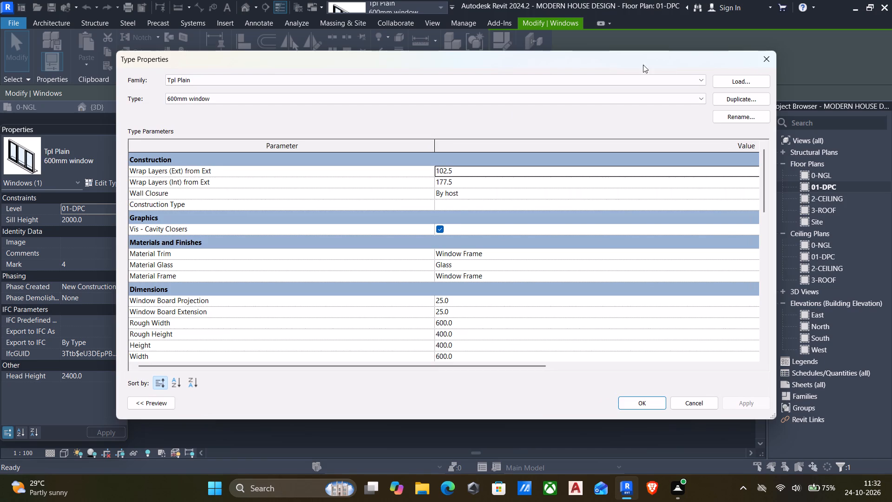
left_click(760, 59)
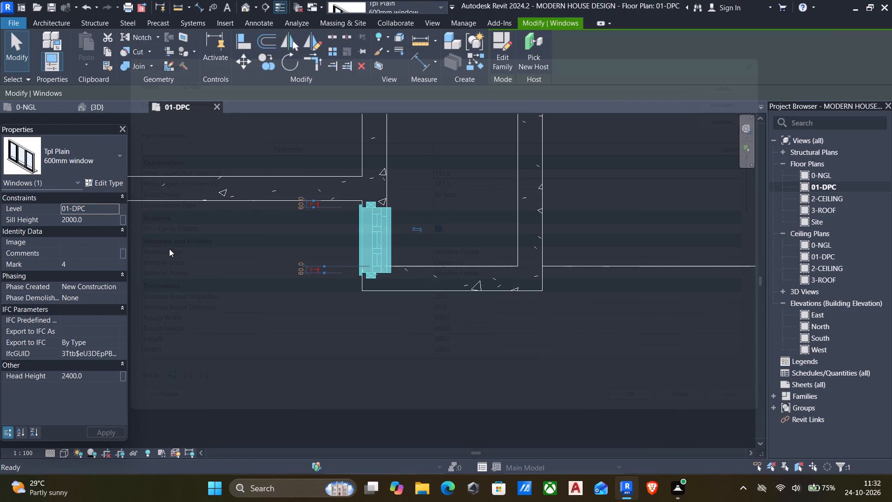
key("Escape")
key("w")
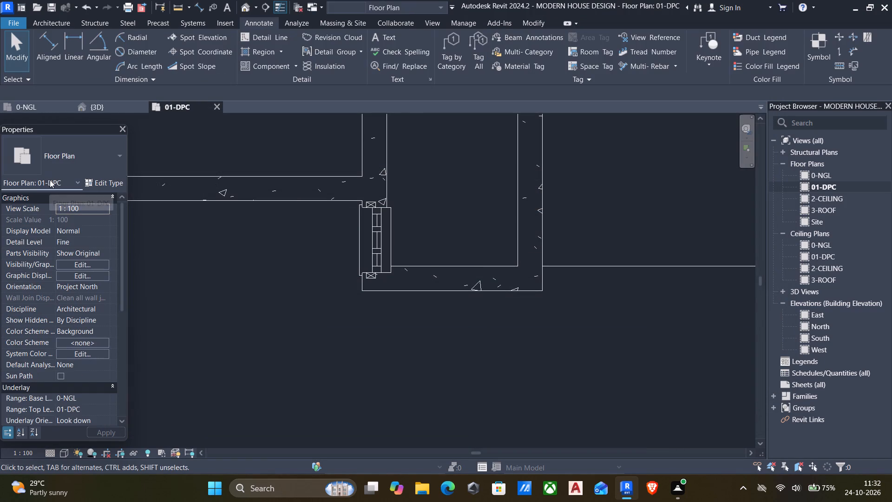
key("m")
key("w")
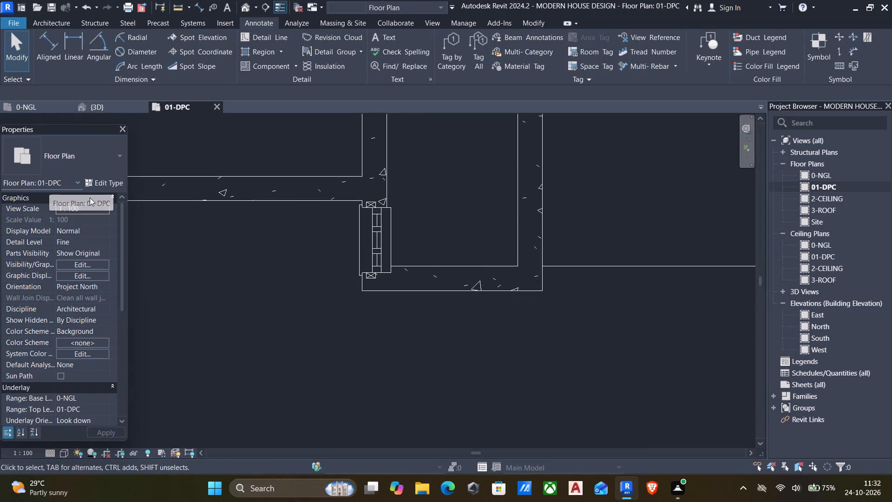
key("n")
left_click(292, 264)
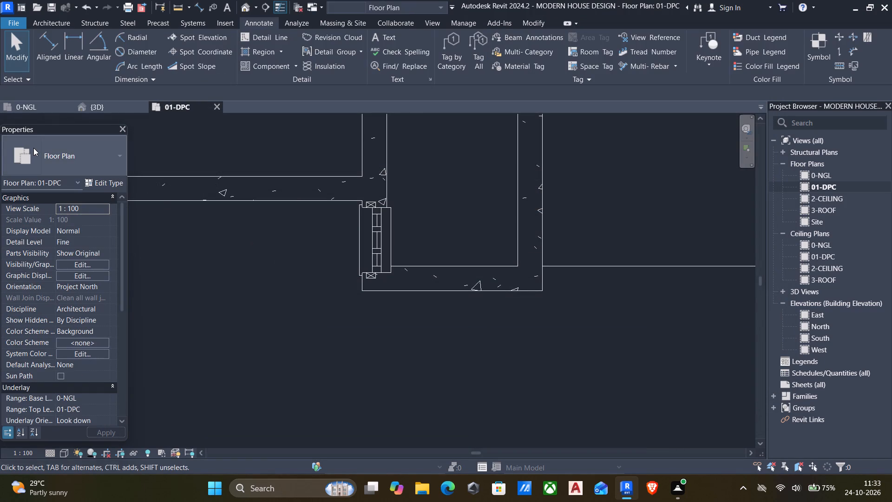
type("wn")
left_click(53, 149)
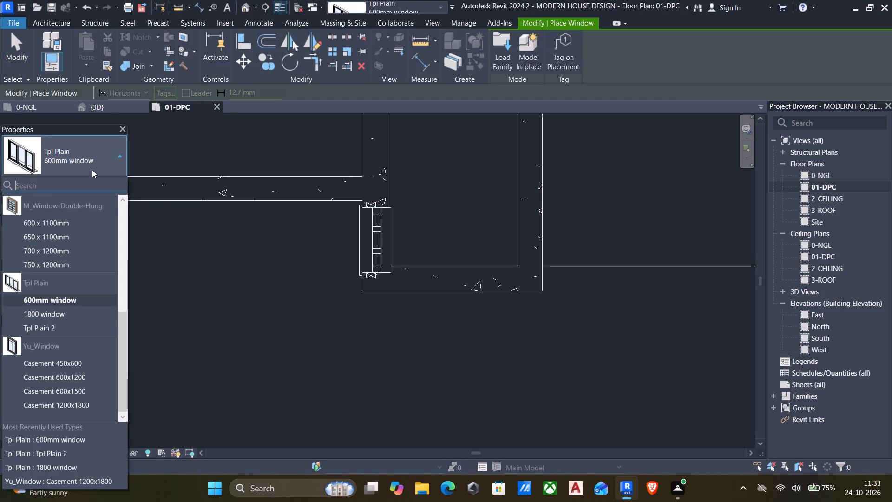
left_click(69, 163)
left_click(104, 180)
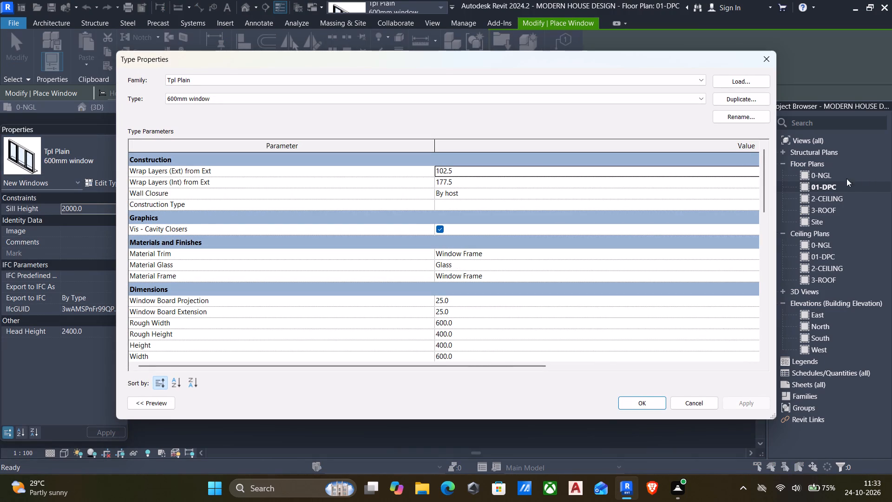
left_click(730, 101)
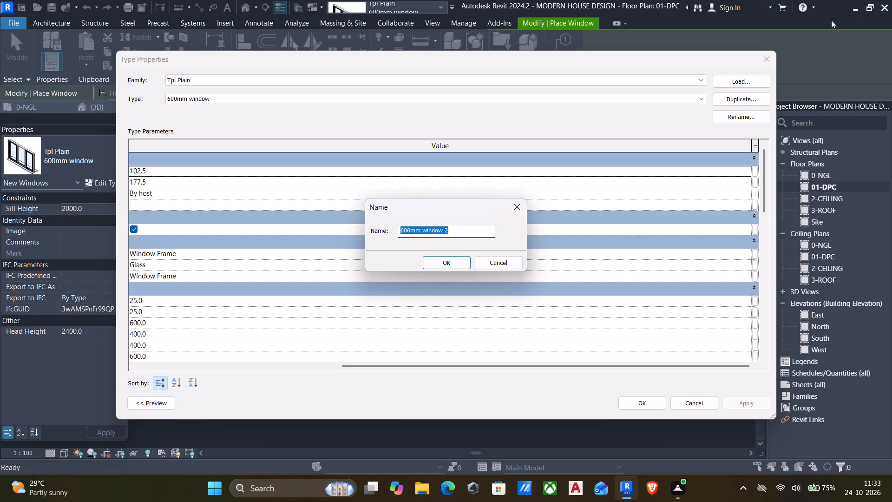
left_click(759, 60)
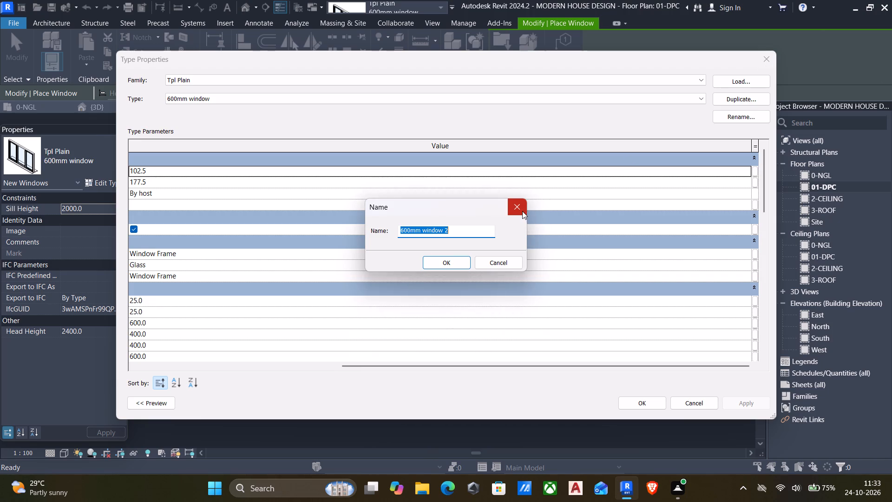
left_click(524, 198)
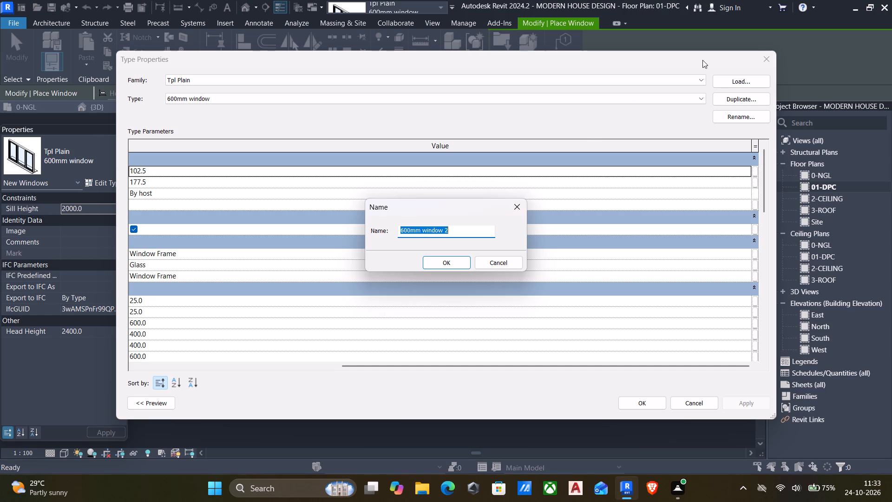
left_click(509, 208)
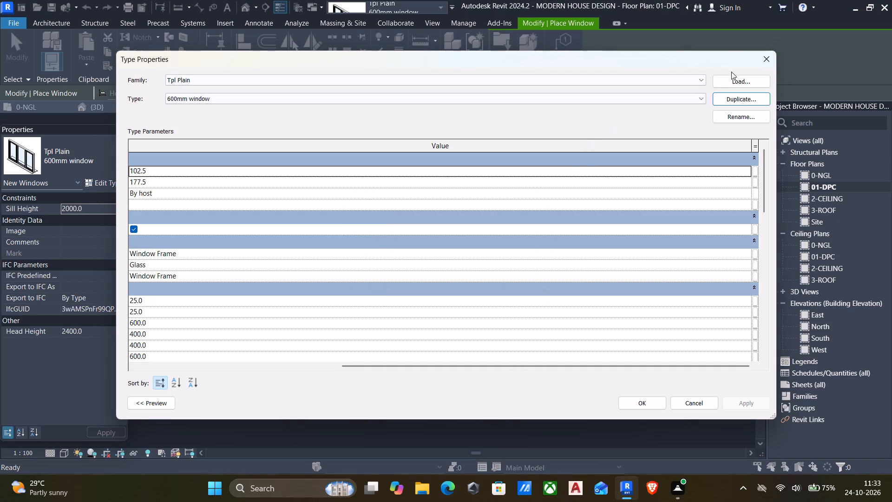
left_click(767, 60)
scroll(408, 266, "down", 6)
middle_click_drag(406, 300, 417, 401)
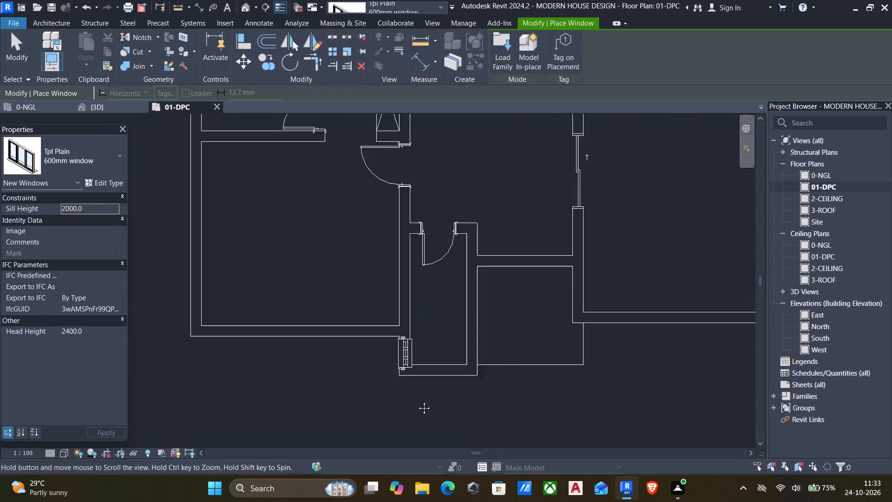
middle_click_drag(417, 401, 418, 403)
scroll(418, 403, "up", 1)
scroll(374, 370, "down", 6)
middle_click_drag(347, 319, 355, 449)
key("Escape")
Duplicate the type of the 600mm window in the western of the two northernmost rooms as "1500mm wind".
middle_click_drag(386, 361, 379, 488)
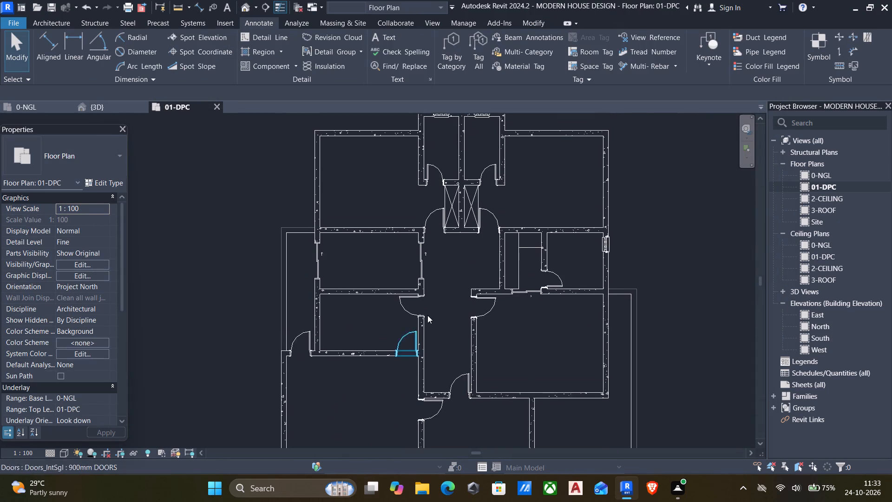
middle_click_drag(444, 282, 419, 421)
left_click(420, 254)
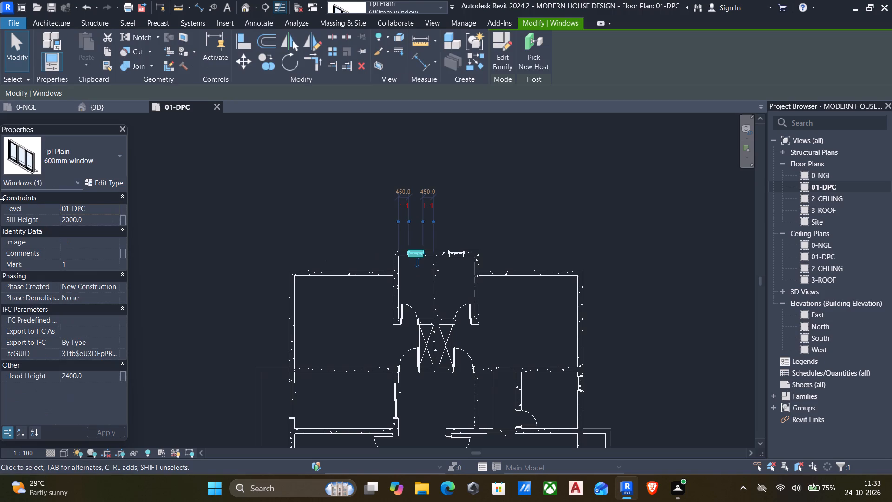
left_click(101, 179)
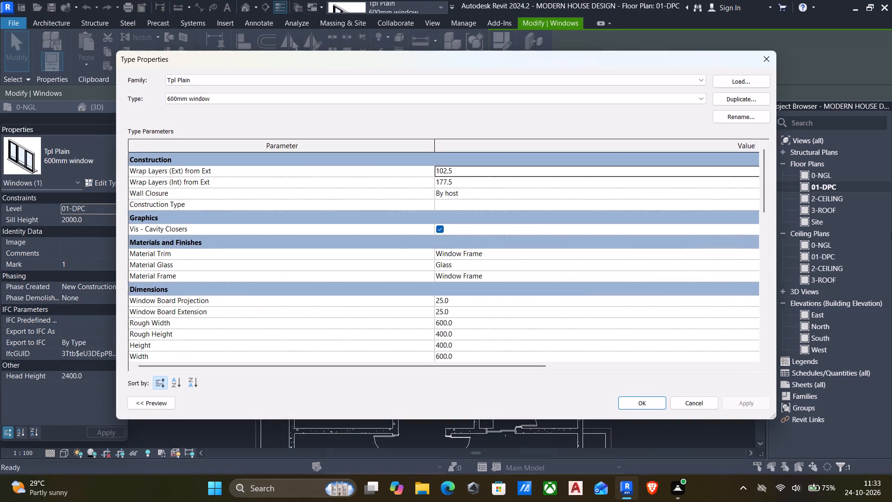
left_click(728, 96)
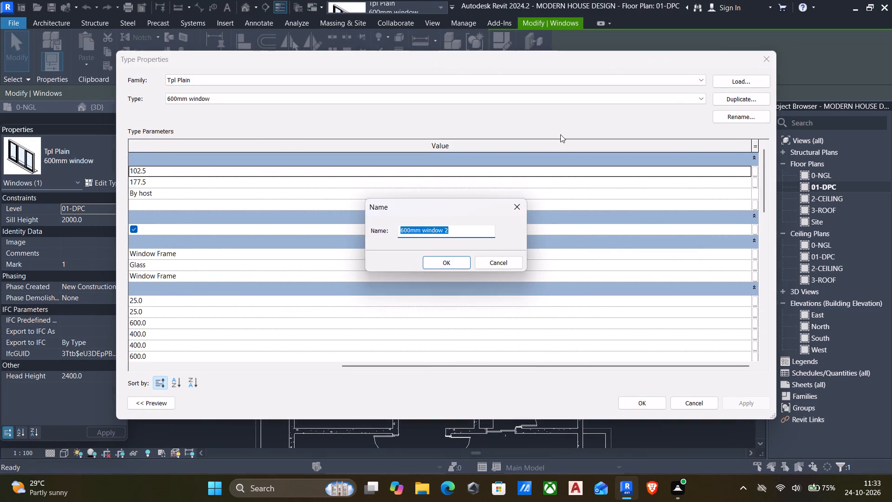
key("BackSpace")
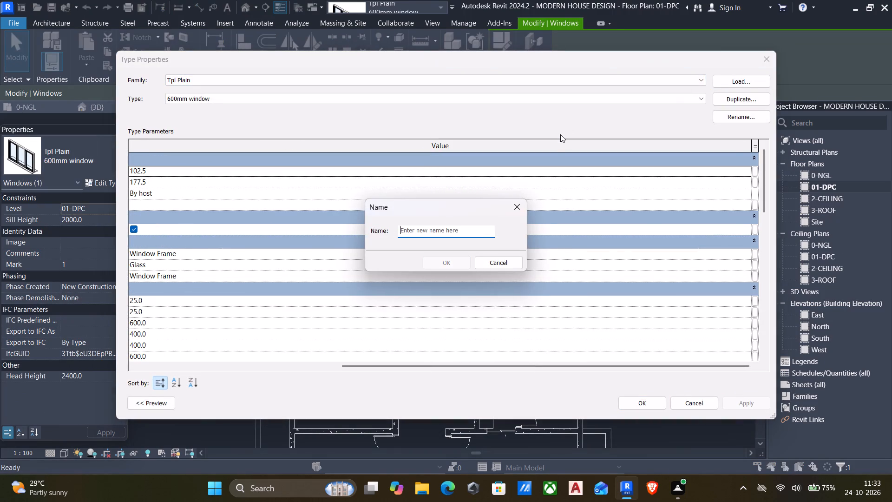
type("1500mm")
key("space")
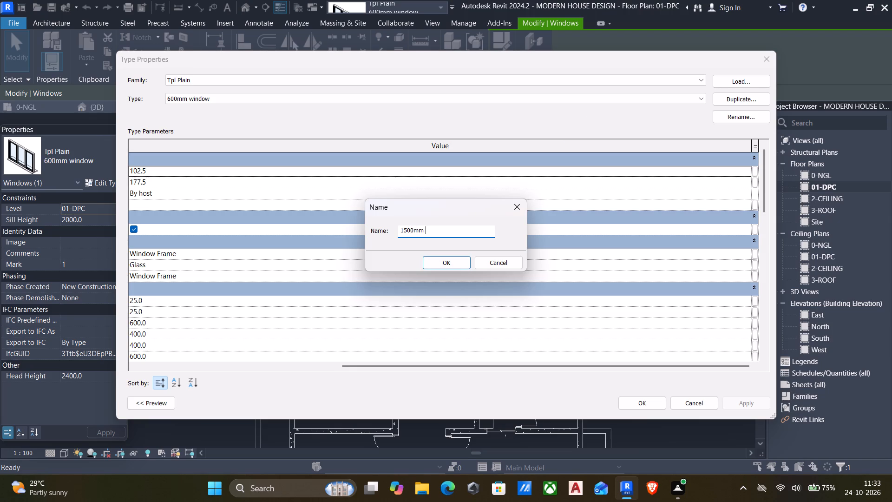
type("wind")
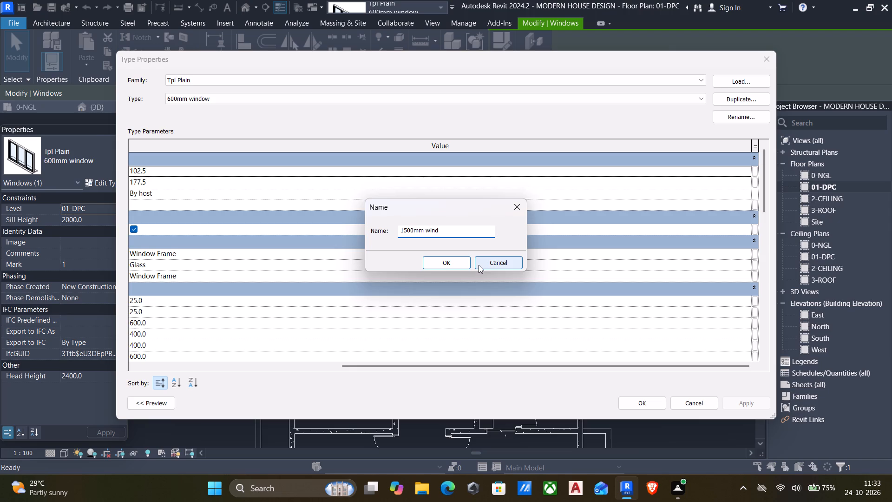
left_click(446, 263)
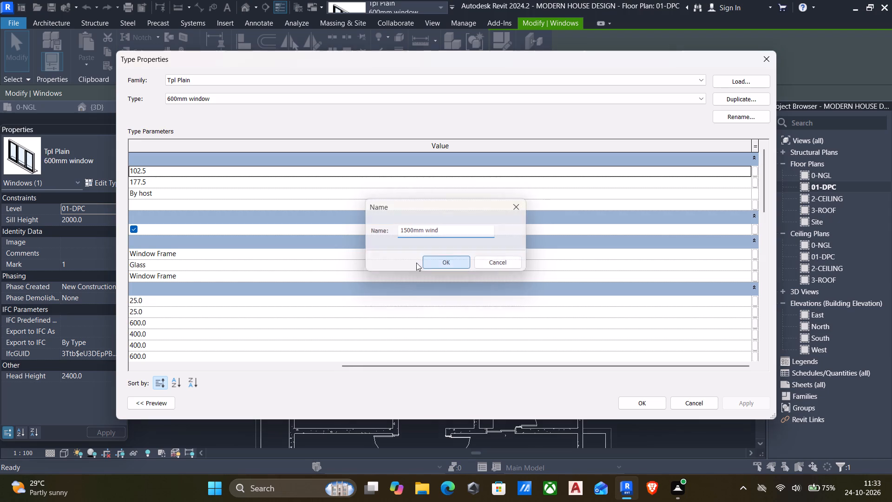
Set the "1500mm wind" type's Rough Height and Rough Width to 1500 and apply it to the selected window.
left_click_drag(453, 367, 169, 400)
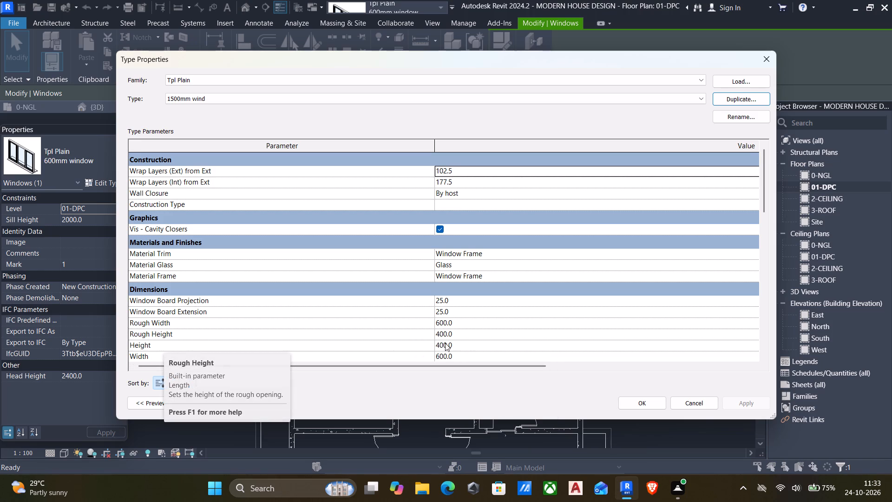
left_click(477, 334)
type("1500")
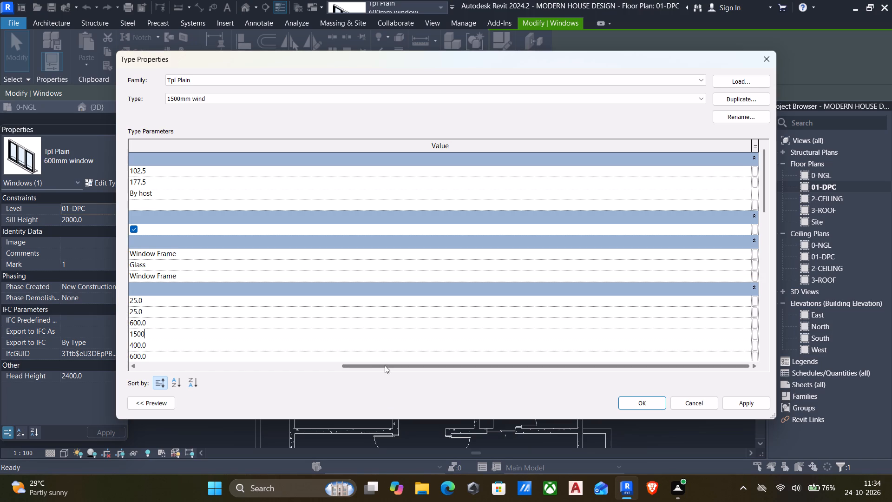
left_click_drag(385, 364, 139, 362)
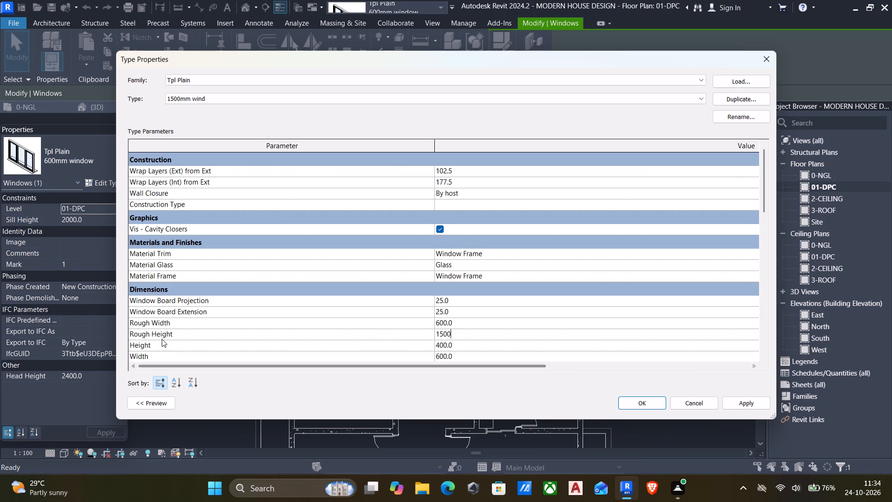
left_click(501, 325)
type("15")
key("0")
key("0")
left_click_drag(374, 364, 103, 375)
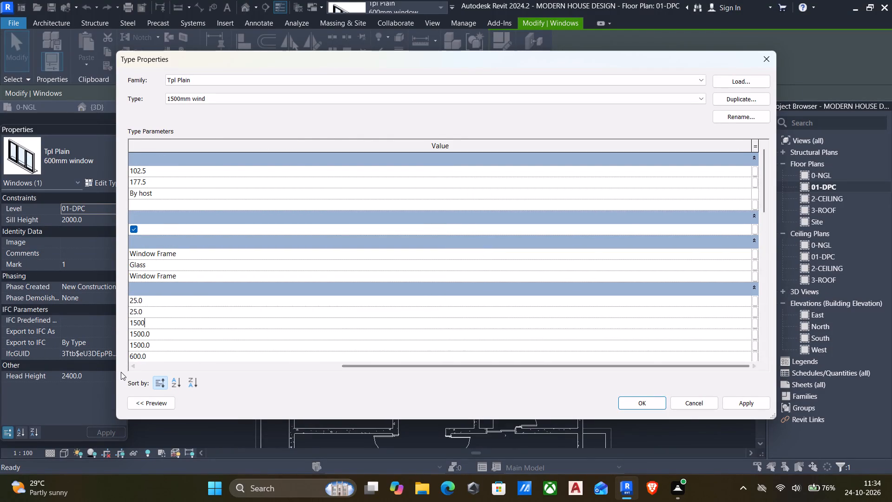
left_click_drag(356, 368, 167, 374)
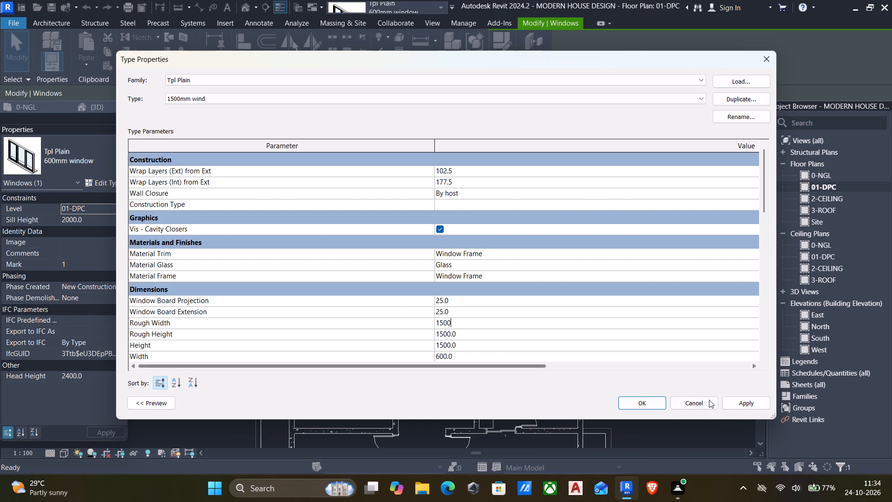
left_click(736, 403)
left_click(645, 405)
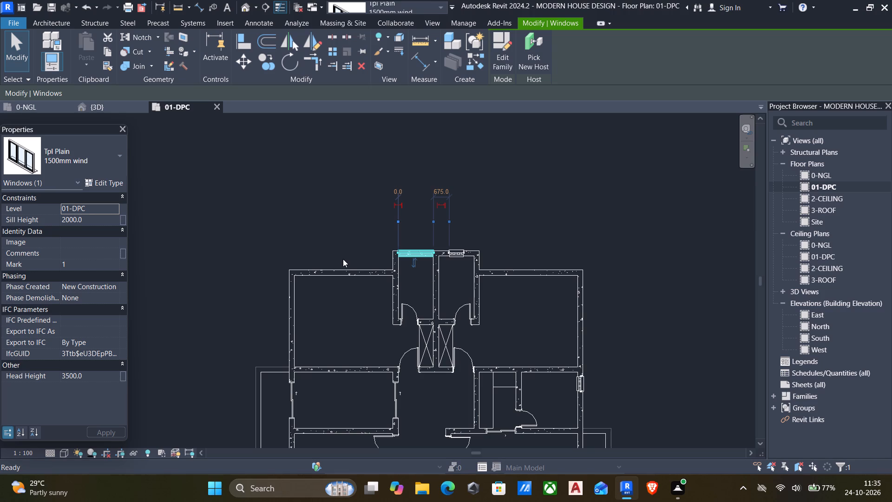
key("Escape")
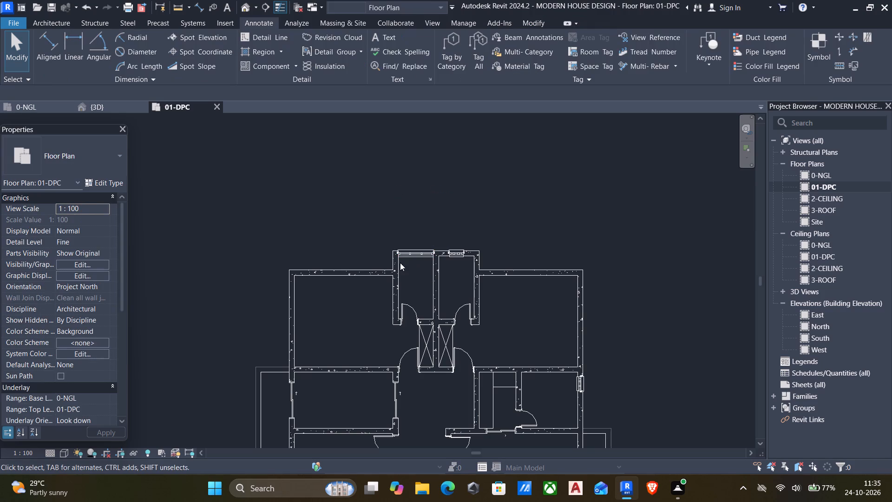
Place a "1500mm wind" window in the northwest room's north wall, 1700 mm from its west wall and 1000 mm from its east wall.
scroll(470, 264, "up", 6)
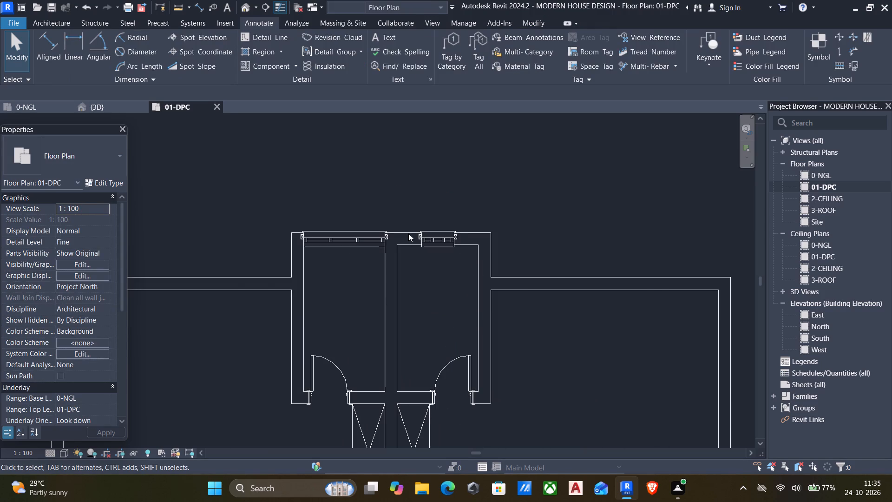
left_click(335, 222)
left_click(335, 238)
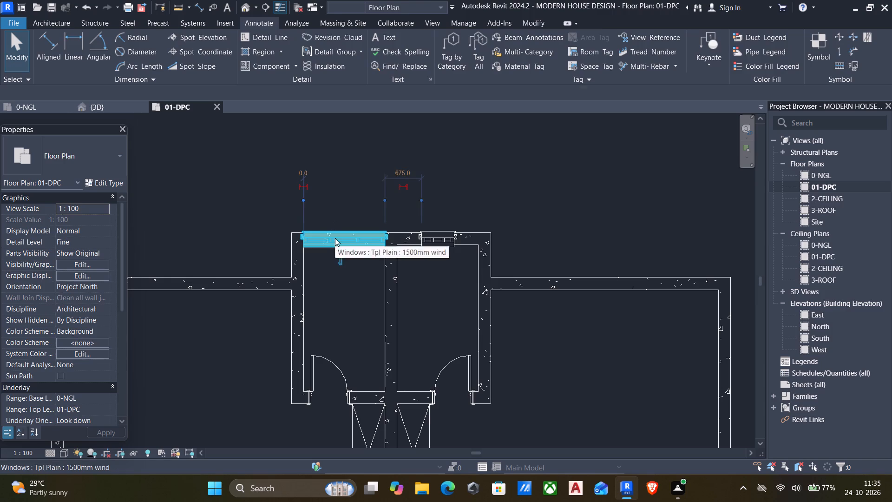
middle_click_drag(336, 284, 380, 259)
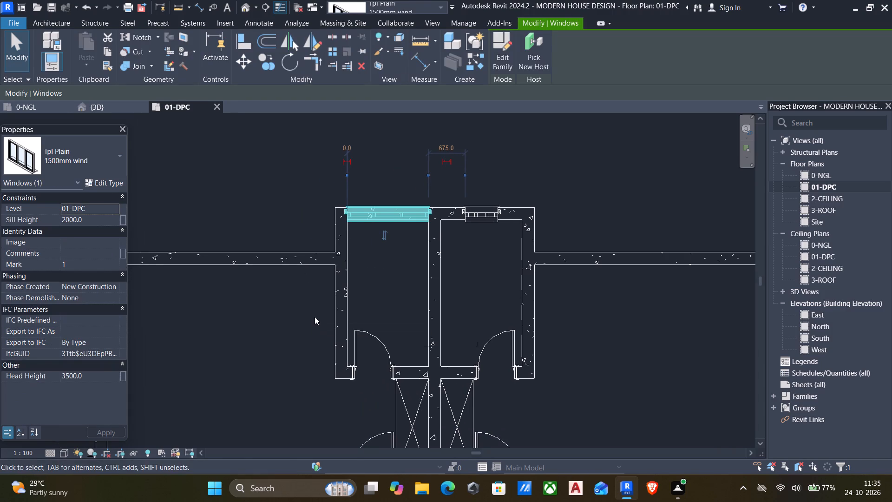
key("c")
key("s")
middle_click_drag(278, 311, 319, 294)
left_click(520, 289)
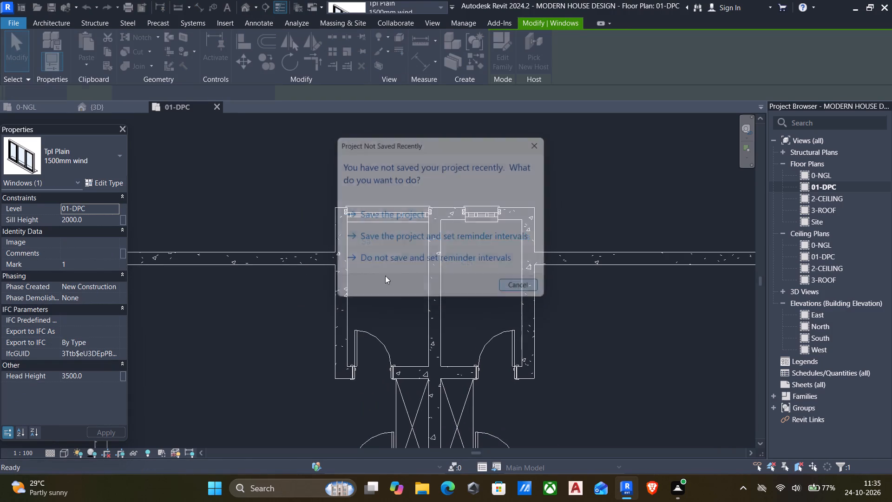
middle_click_drag(328, 275, 353, 271)
middle_click_drag(239, 264, 338, 262)
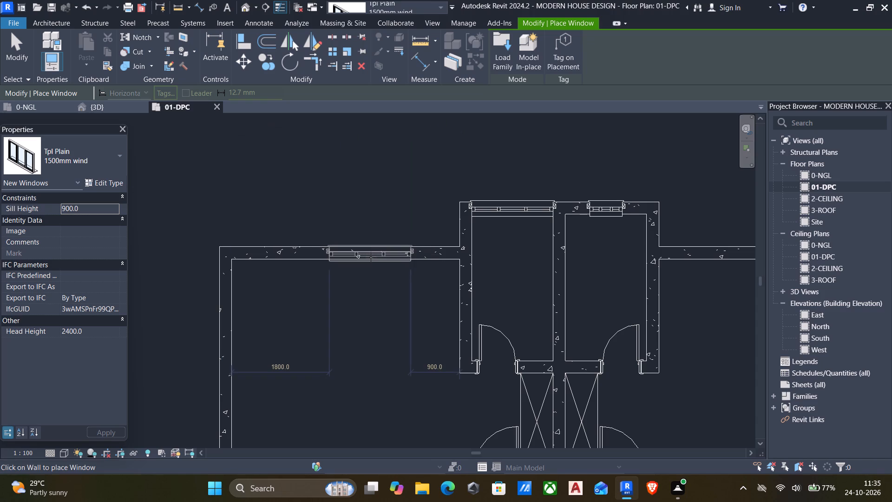
middle_click_drag(371, 257, 362, 220)
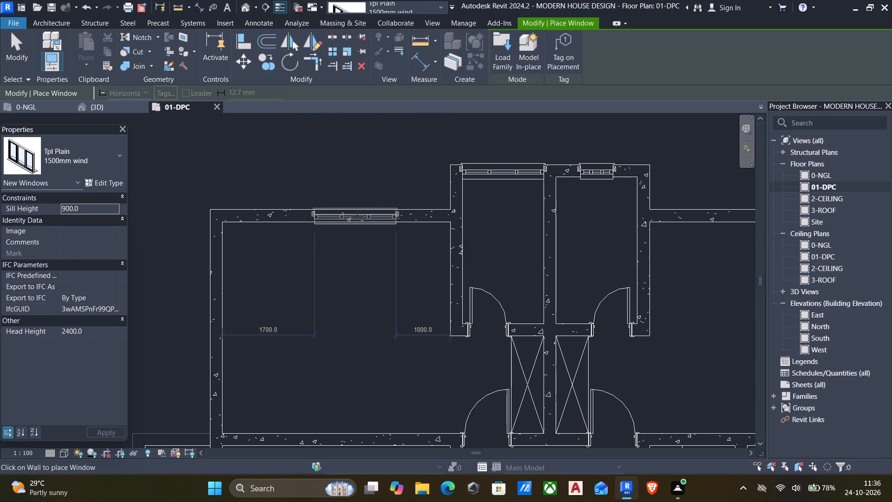
left_click(357, 216)
Place a "1500mm wind" window in the northeast room's east wall, 900 mm from its north wall and 1500 mm from its south wall.
middle_click_drag(414, 297, 270, 309)
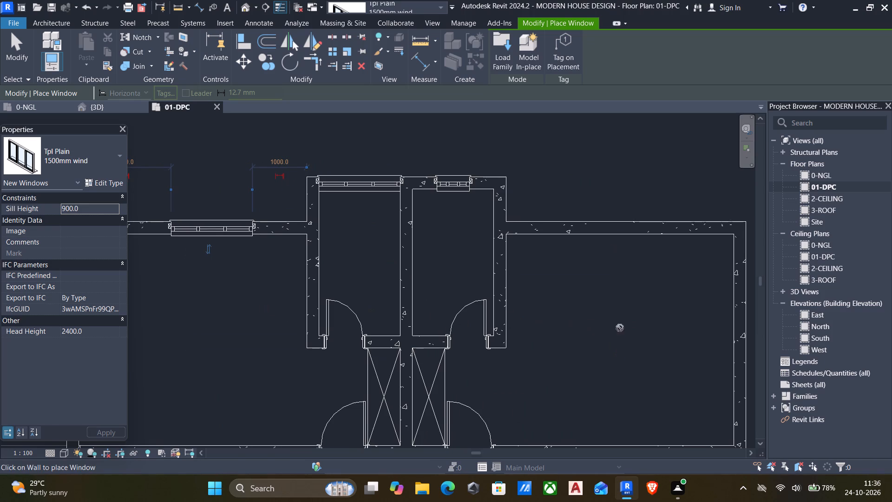
middle_click_drag(696, 328, 297, 250)
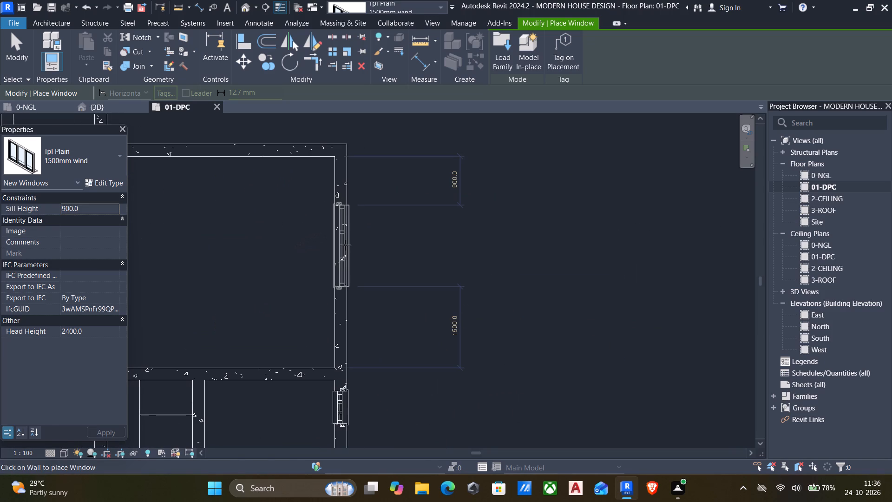
left_click(345, 245)
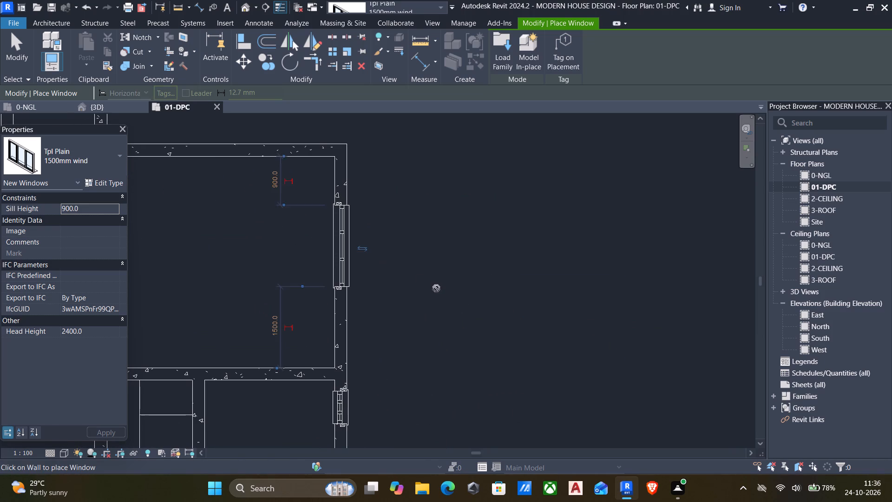
middle_click_drag(454, 291, 560, 288)
scroll(563, 288, "down", 5)
key("Escape")
key("Escape")
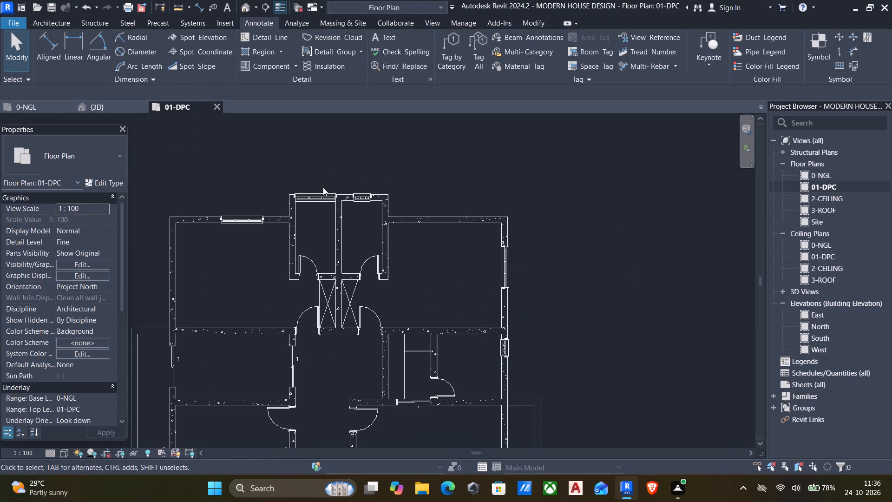
Delete the 1500mm window in the north wall of the western of the two northernmost small rooms.
left_click(318, 196)
key("Delete")
Place a 600mm window in the north wall of the western northernmost small room, centred with 450 mm either side.
left_click(368, 201)
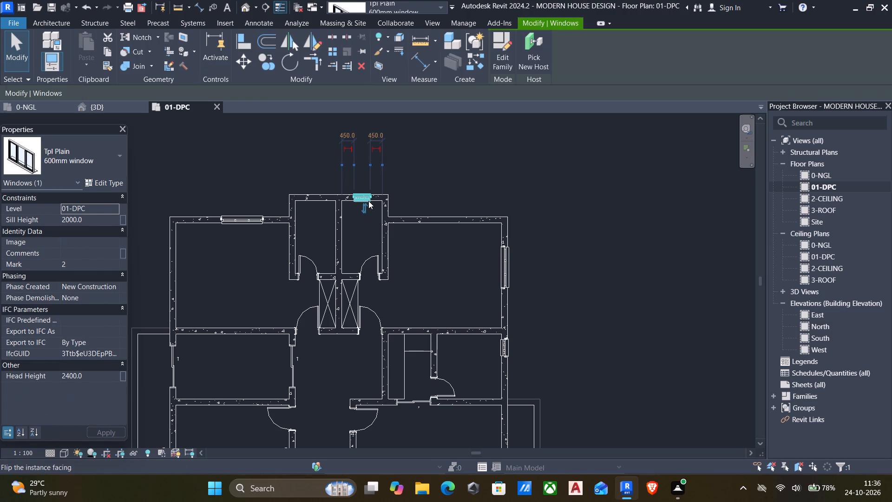
type("cs")
scroll(324, 201, "up", 4)
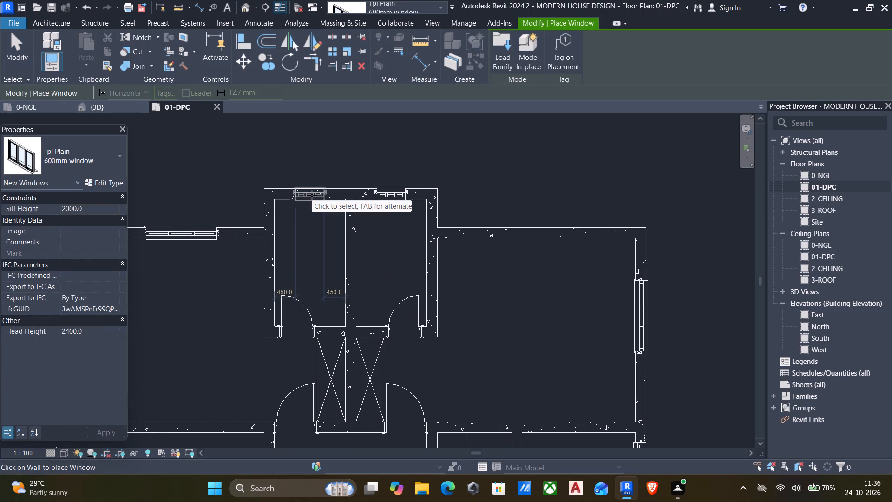
left_click(312, 195)
scroll(321, 233, "down", 4)
key("Escape")
middle_click_drag(363, 281, 298, 220)
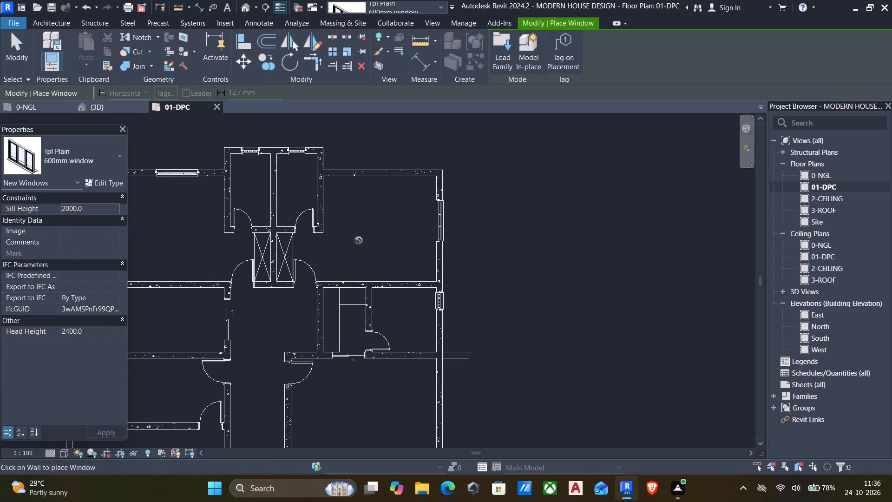
key("Escape")
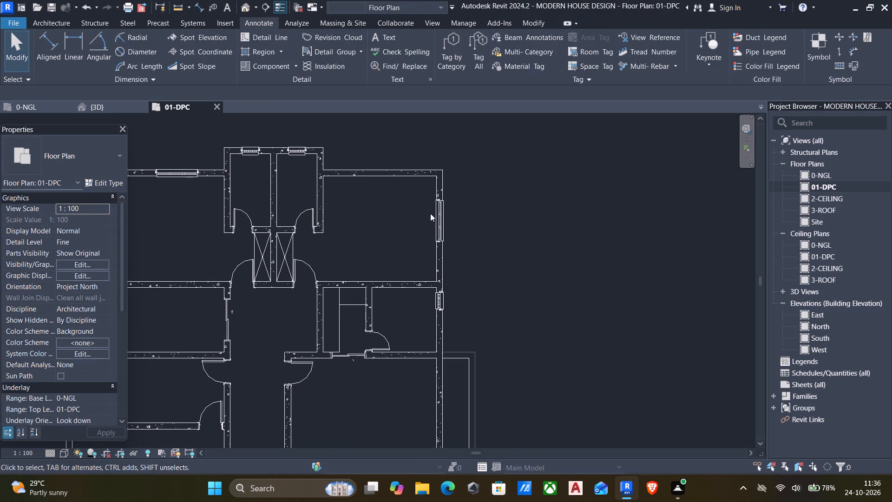
Place a "1500mm wind" window in the southwest room's west exterior wall, centred with 1200 mm either side.
left_click(440, 217)
key("c")
key("s")
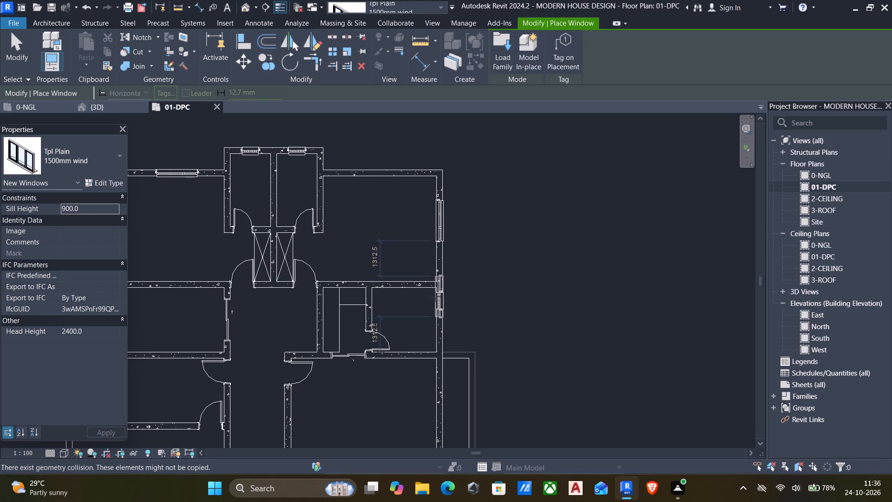
middle_click_drag(412, 337, 413, 212)
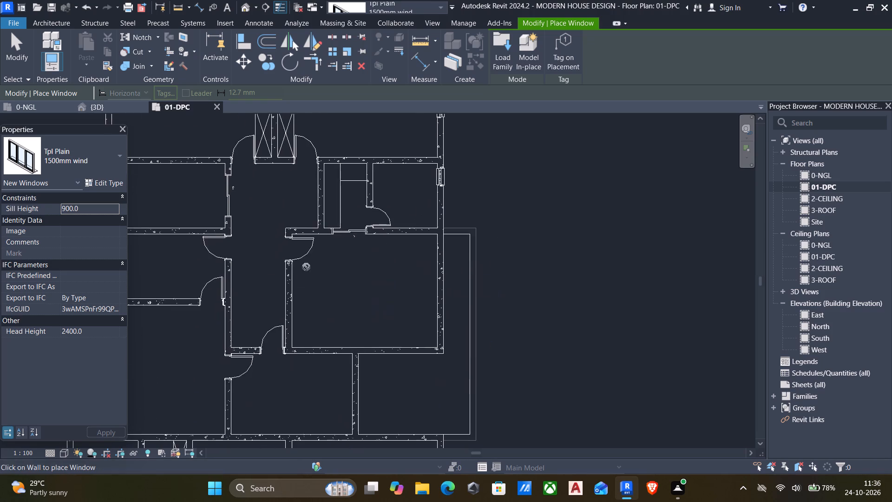
scroll(306, 267, "down", 1)
middle_click_drag(255, 318, 474, 243)
scroll(474, 243, "up", 1)
scroll(348, 302, "down", 7)
middle_click_drag(356, 310, 381, 264)
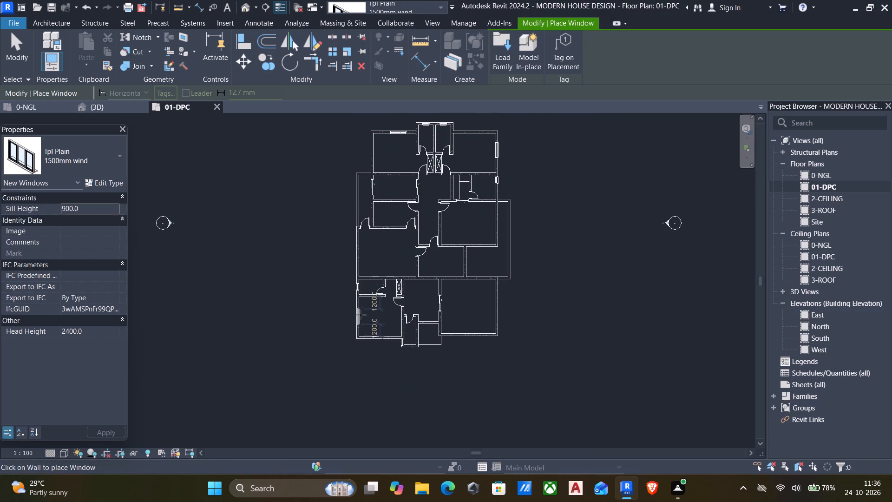
scroll(361, 317, "up", 4)
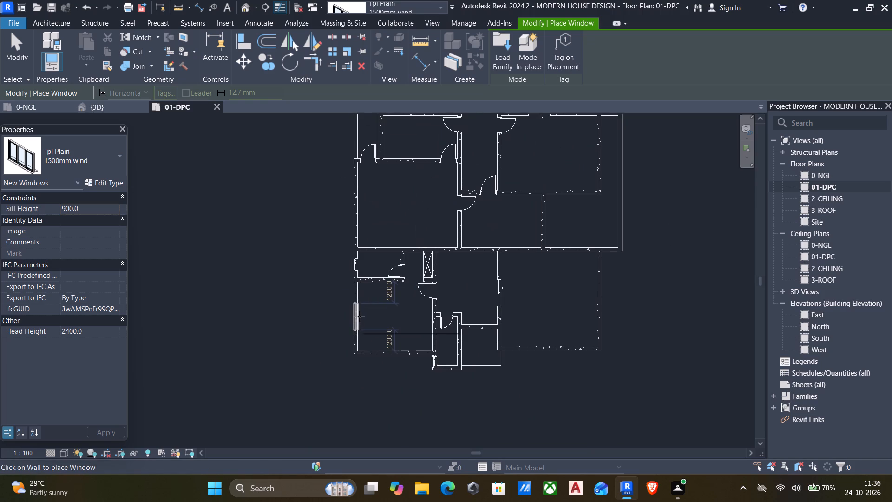
left_click(359, 317)
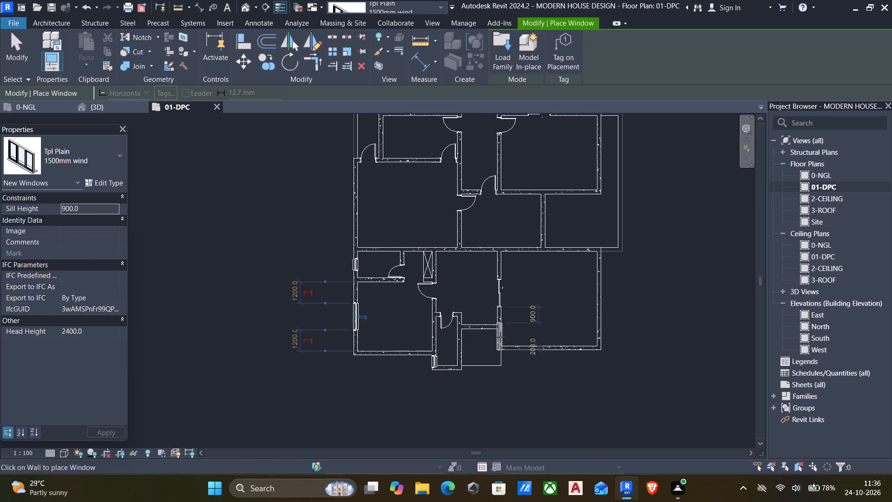
Place a "1500mm wind" window in the central room's east wall facing the eastern veranda, centred with 750 mm either side, and end placement.
middle_click_drag(502, 279, 442, 348)
left_click(484, 287)
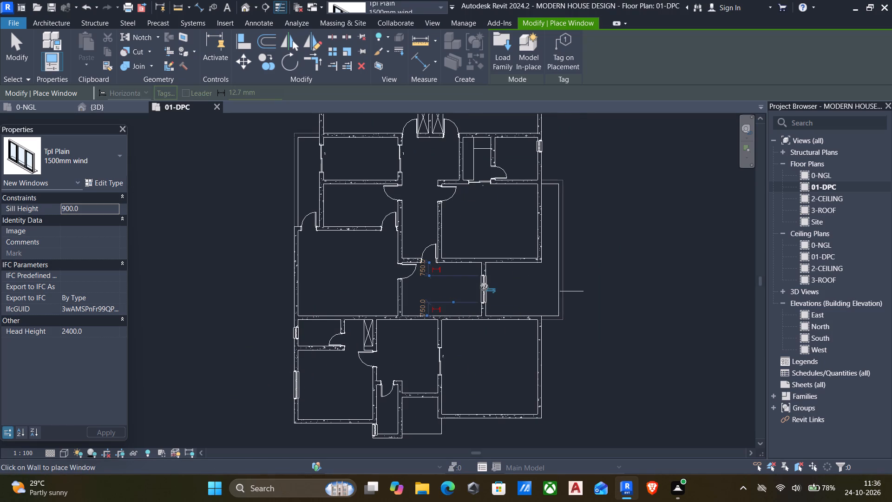
middle_click_drag(435, 331, 424, 365)
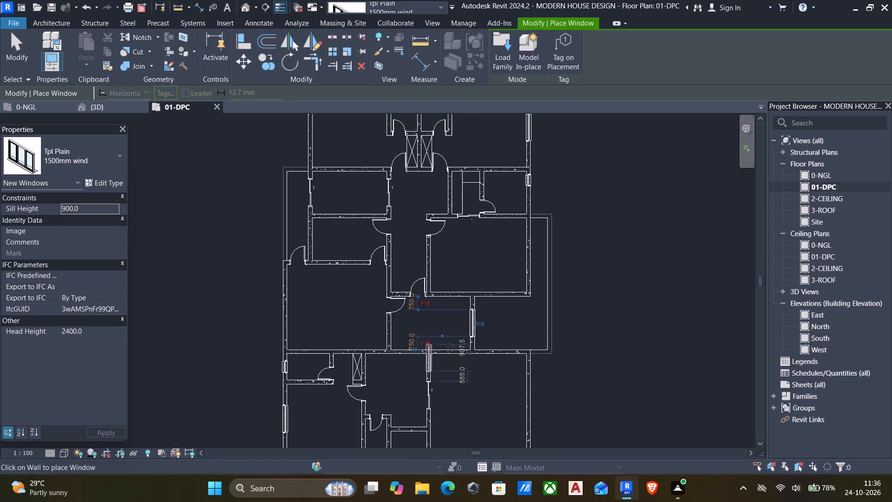
middle_click_drag(512, 257, 458, 343)
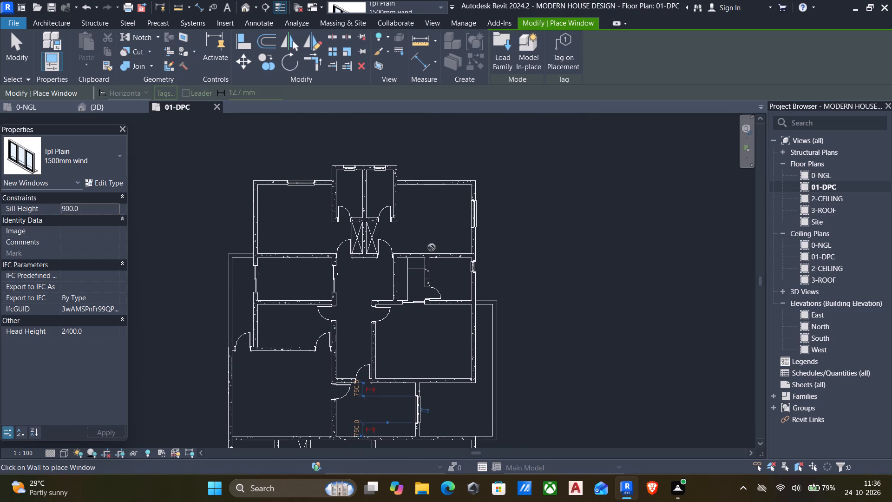
key("Escape")
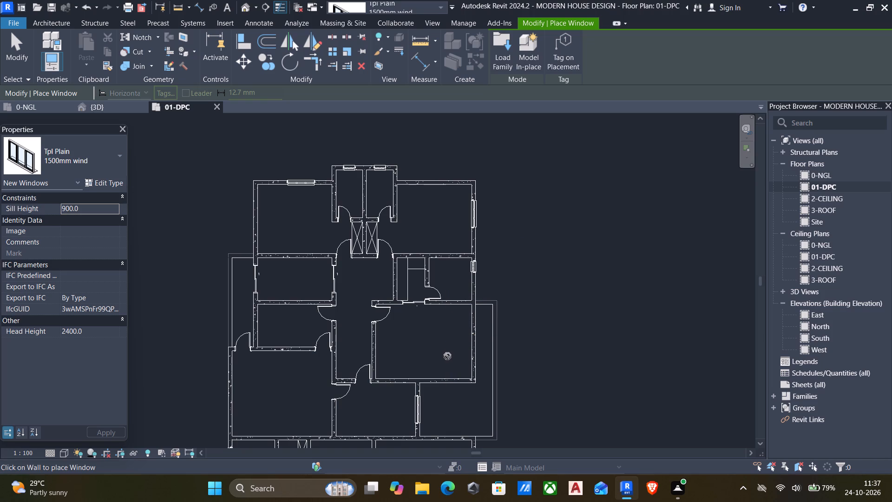
middle_click_drag(426, 371, 447, 319)
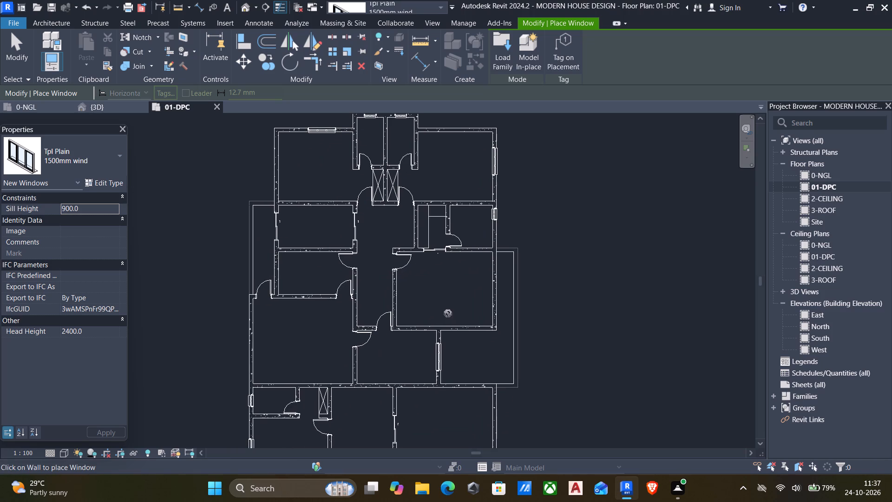
key("Escape")
Review the windows and remaining window positions across the 01-DPC plan, from the southern rooms up to the northernmost rooms.
middle_click_drag(402, 370, 442, 277)
scroll(436, 277, "down", 7)
middle_click_drag(419, 324, 412, 327)
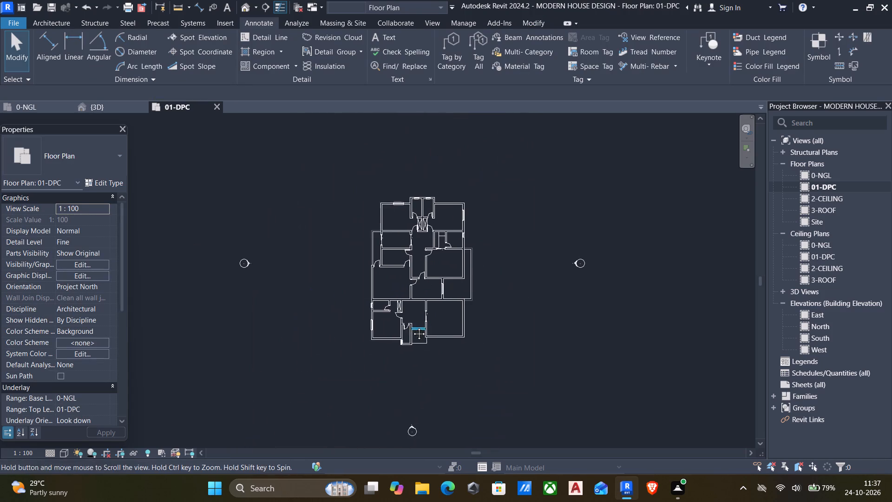
middle_click_drag(412, 327, 409, 329)
scroll(440, 307, "up", 8)
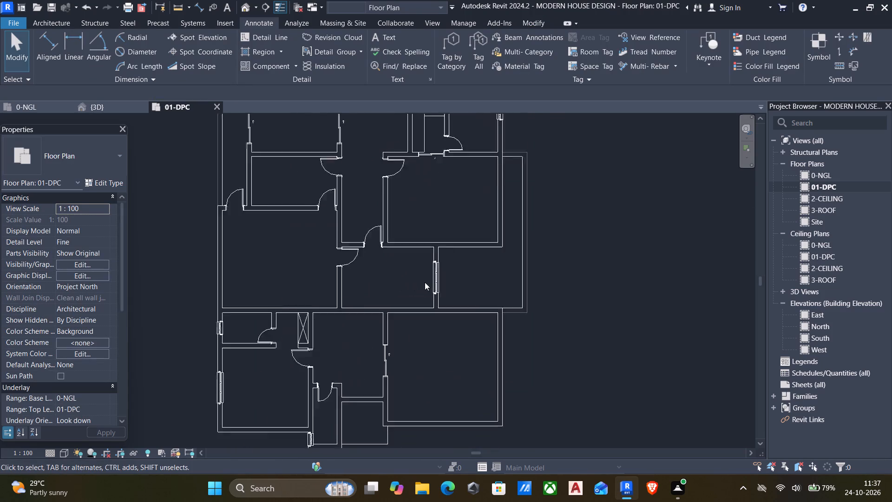
scroll(425, 282, "up", 2)
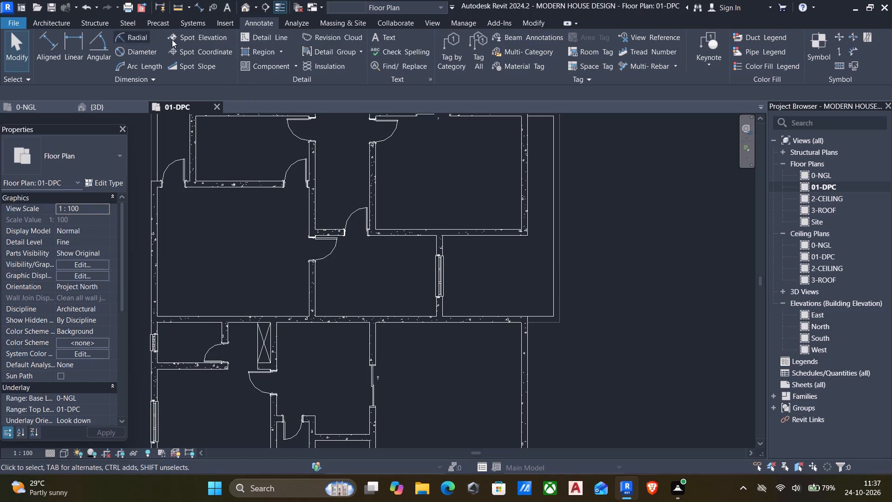
middle_click_drag(265, 187, 288, 348)
middle_click_drag(320, 259, 327, 471)
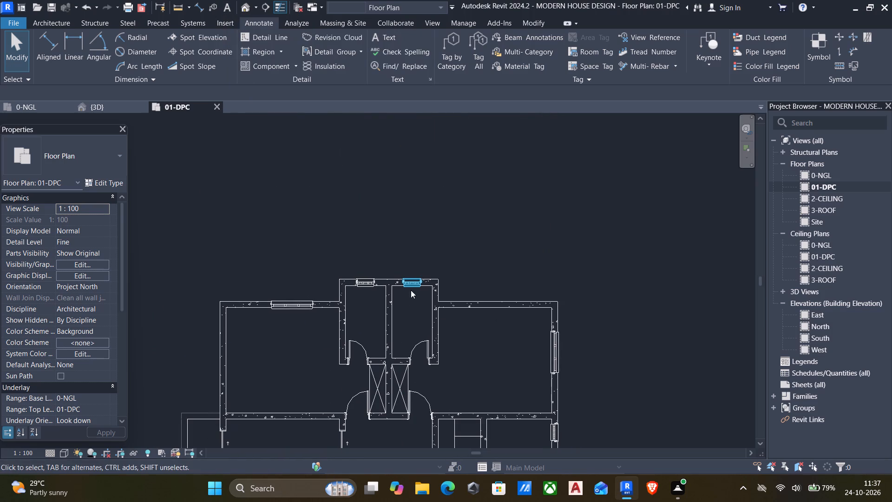
Place two 600mm windows in the northeast room's north wall, 900 mm from its west wall and 200 mm from its east wall.
left_click(412, 282)
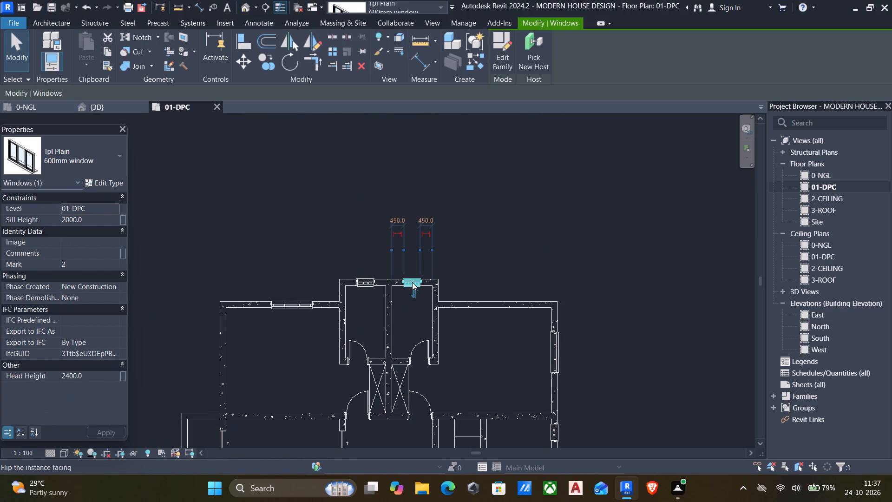
type("cs")
scroll(467, 310, "up", 3)
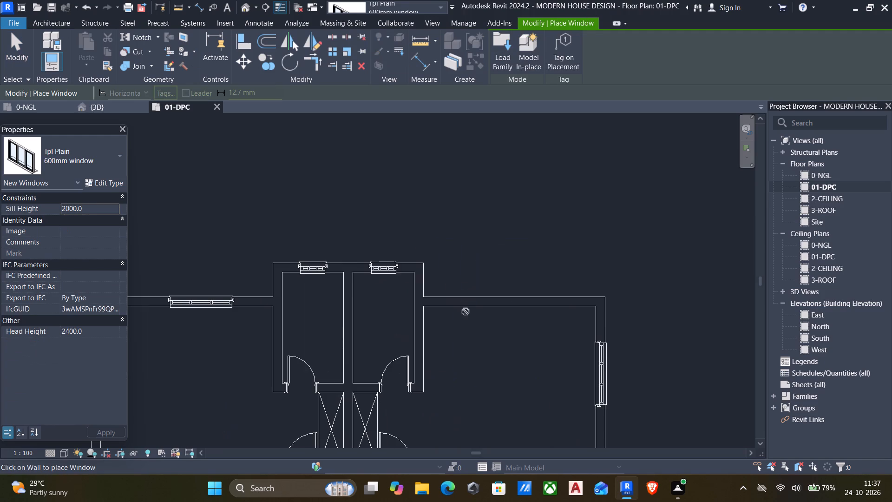
left_click(472, 301)
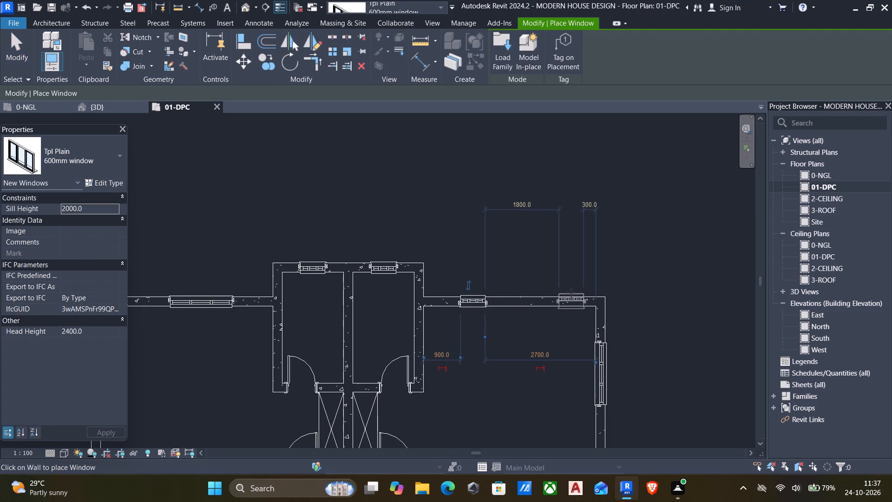
left_click(574, 292)
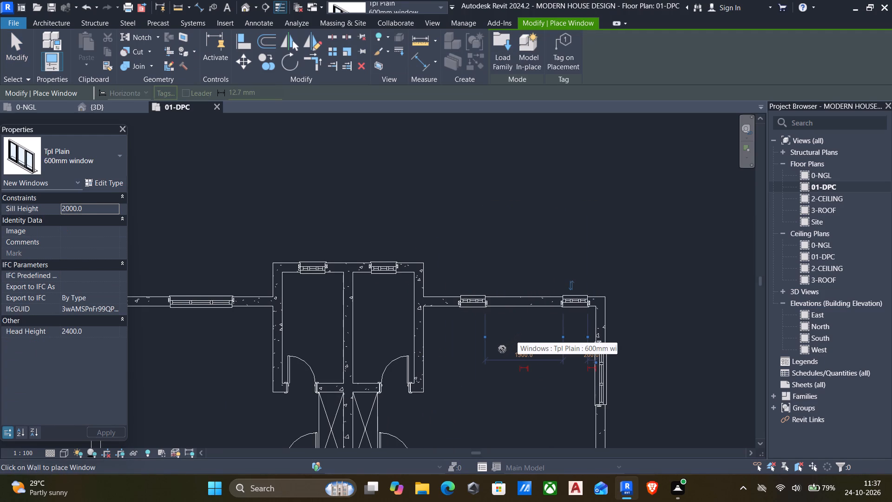
Place two 600mm windows in the northwest room's west wall, 1700 mm apart, with the southern one 400 mm from the south wall.
scroll(256, 363, "down", 7)
middle_click_drag(256, 365, 337, 340)
scroll(248, 325, "up", 5)
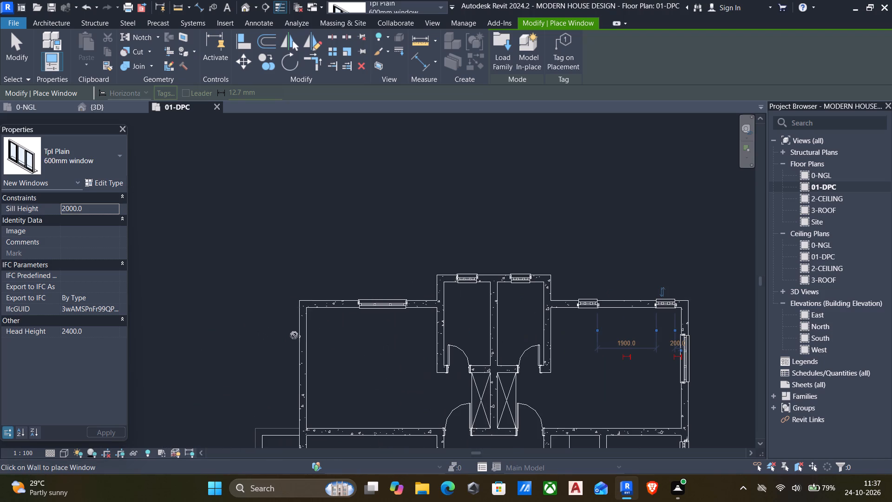
left_click(301, 335)
left_click(307, 407)
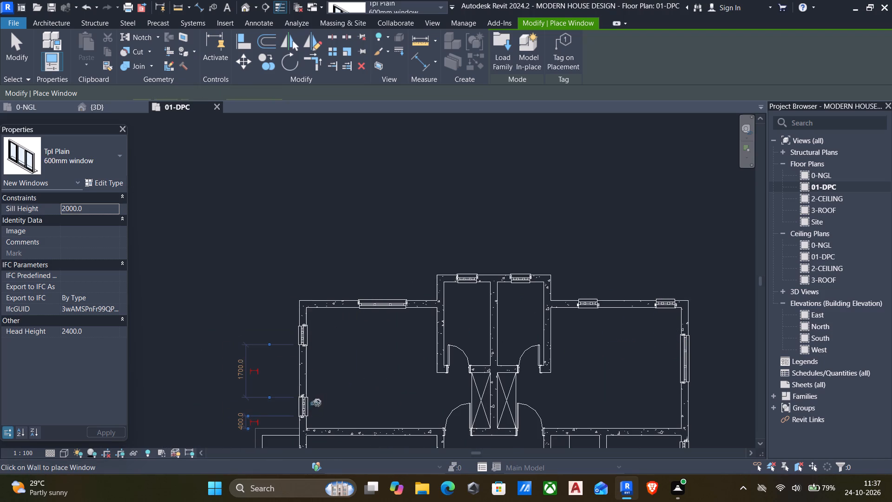
Delete the 1500mm window in the central room's east wall facing the eastern veranda.
middle_click_drag(433, 389, 307, 307)
scroll(301, 312, "down", 2)
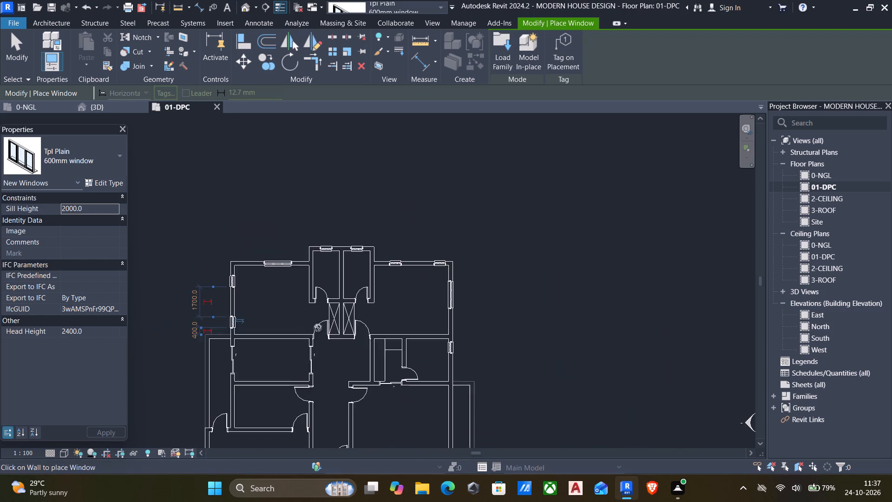
scroll(318, 328, "down", 3)
middle_click_drag(343, 344, 319, 294)
scroll(319, 294, "up", 1)
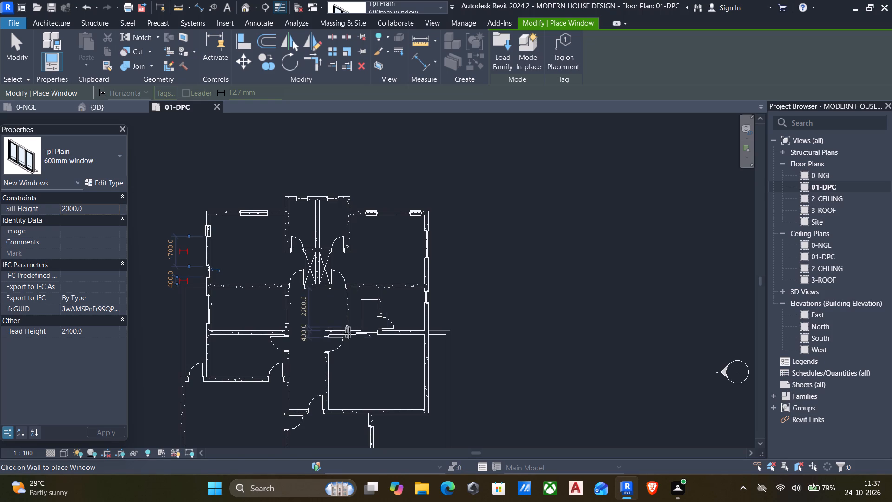
middle_click_drag(352, 334, 410, 298)
middle_click_drag(419, 314, 385, 274)
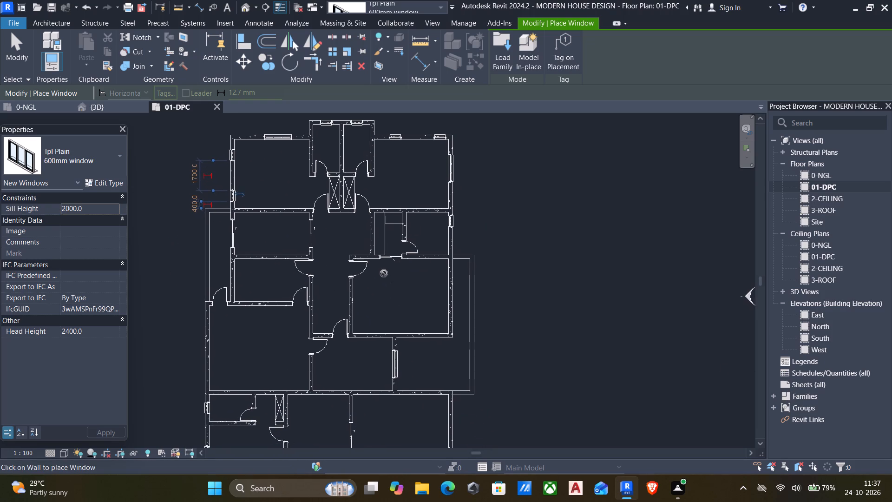
scroll(384, 287, "down", 2)
middle_click_drag(390, 304, 361, 282)
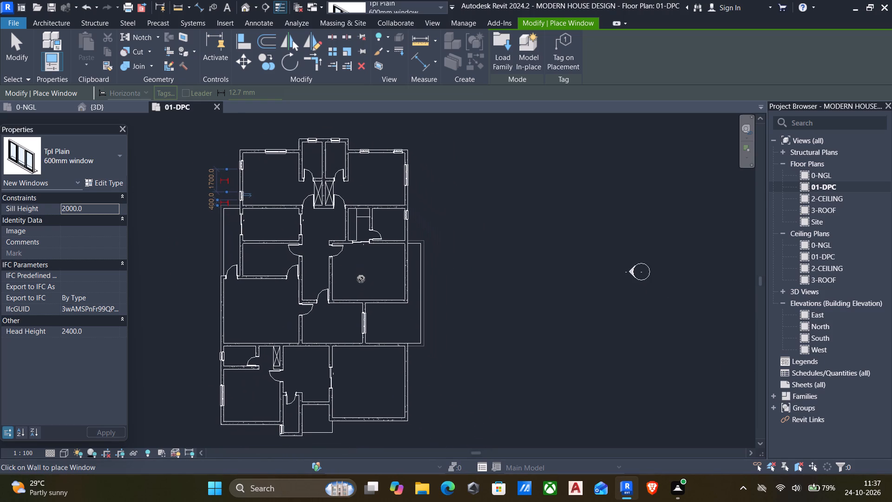
key("Escape")
scroll(356, 325, "up", 4)
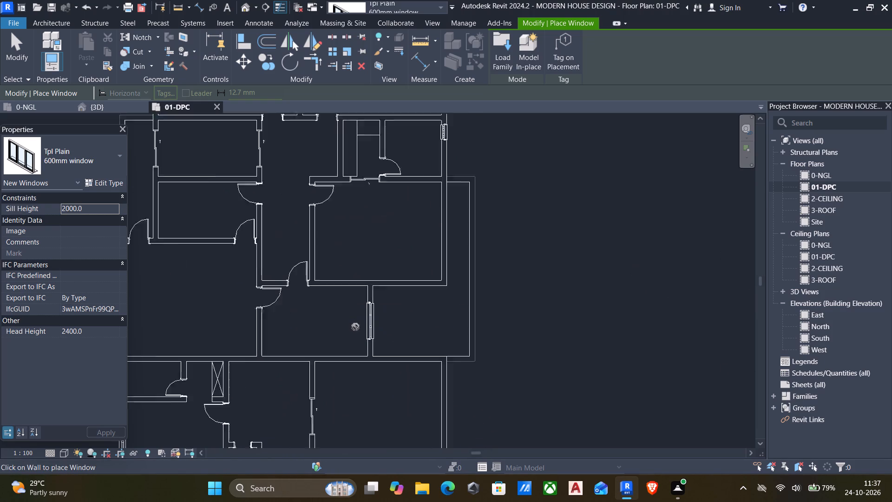
scroll(355, 327, "up", 1)
key("Escape")
left_click(371, 325)
key("Delete")
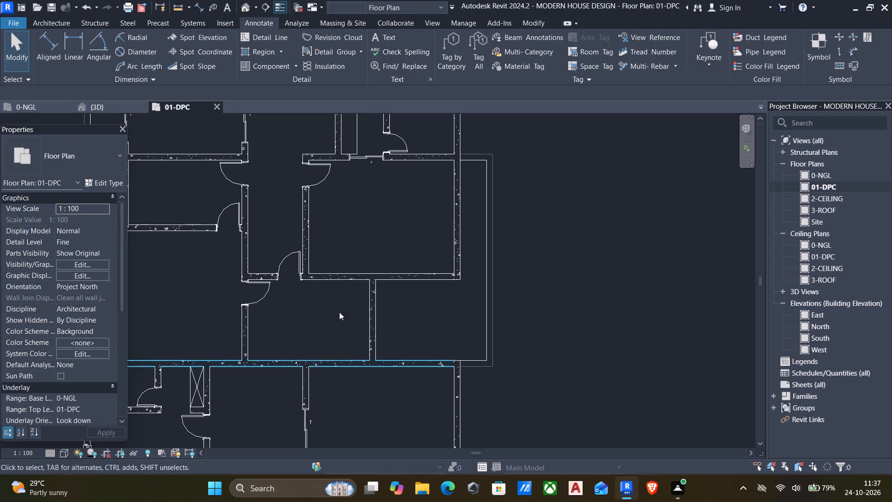
Place two 600mm windows in the central room's east wall facing the veranda, 1100 mm apart, the northern one 200 mm from the north wall.
scroll(345, 305, "down", 5)
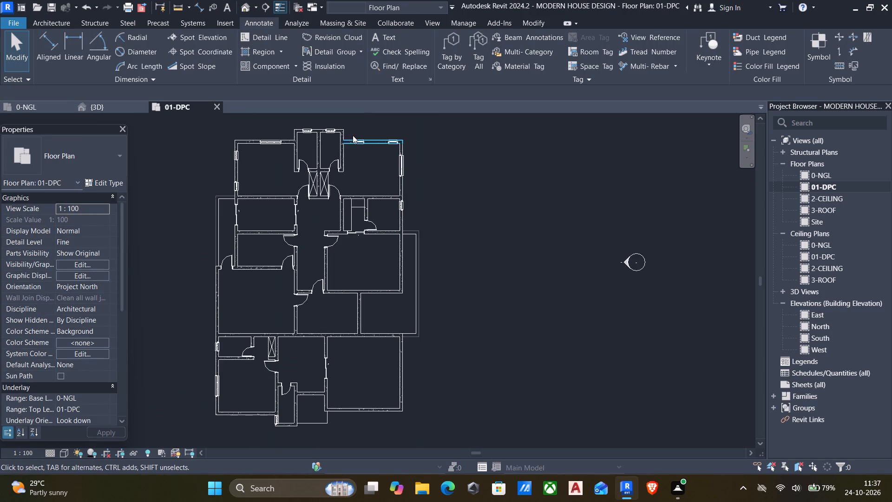
left_click(357, 139)
key("c")
key("s")
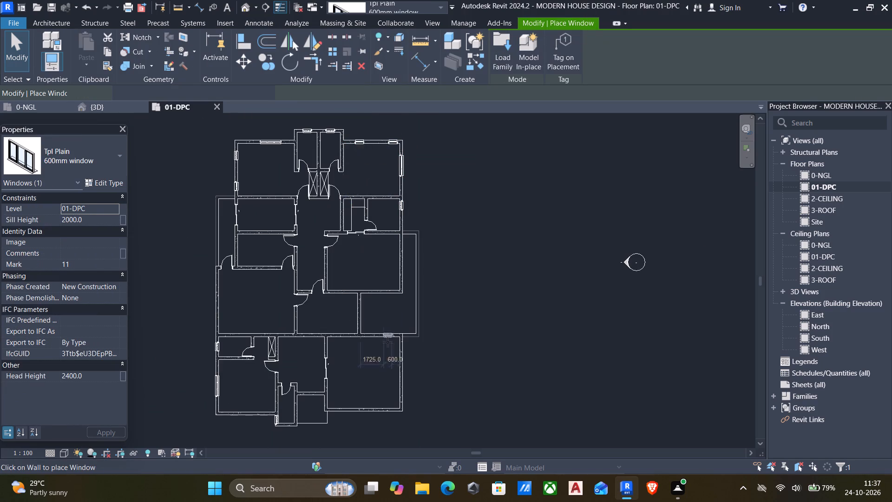
scroll(387, 343, "up", 5)
left_click(328, 302)
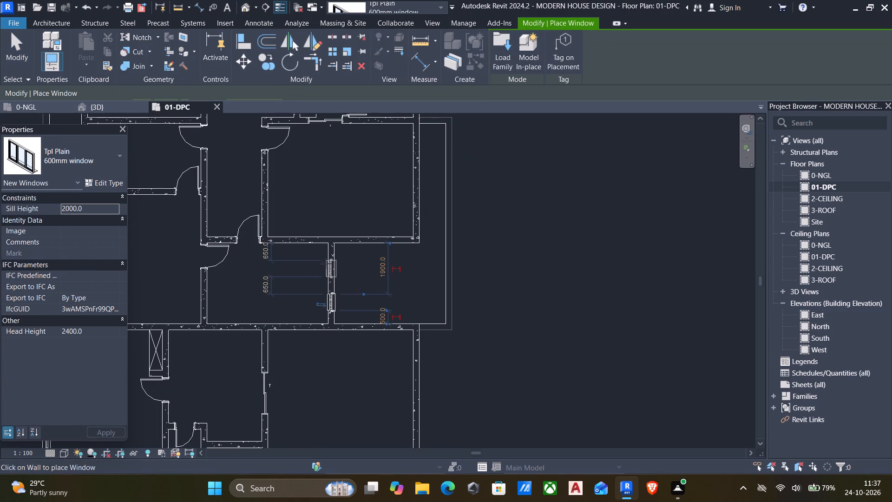
left_click(330, 258)
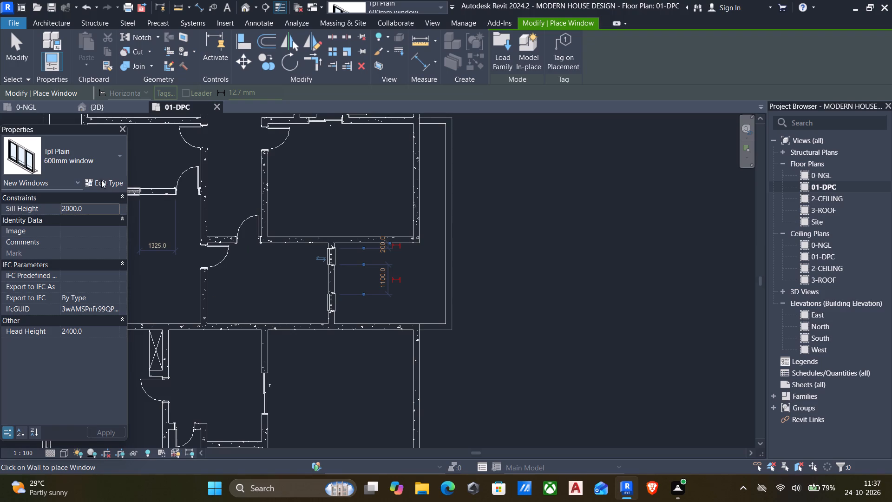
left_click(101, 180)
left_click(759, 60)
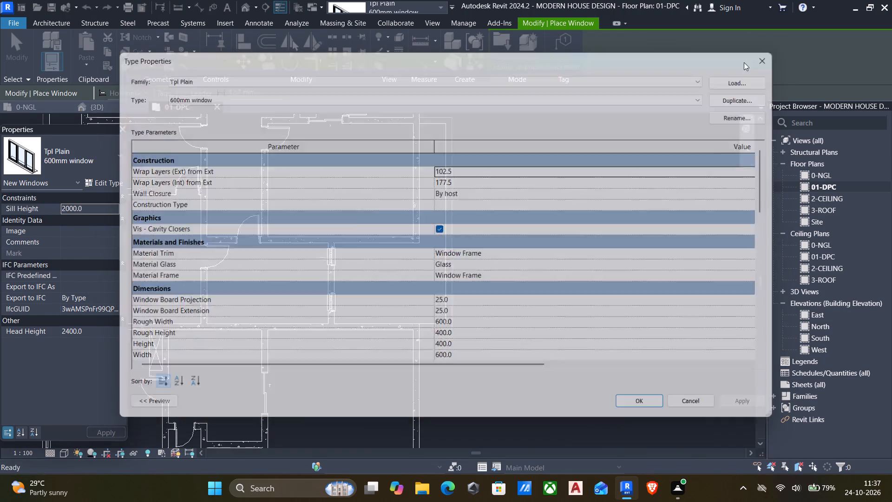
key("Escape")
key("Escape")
Start a new window placement and duplicate the 600mm window type as "900mm wind".
key("w")
key("n")
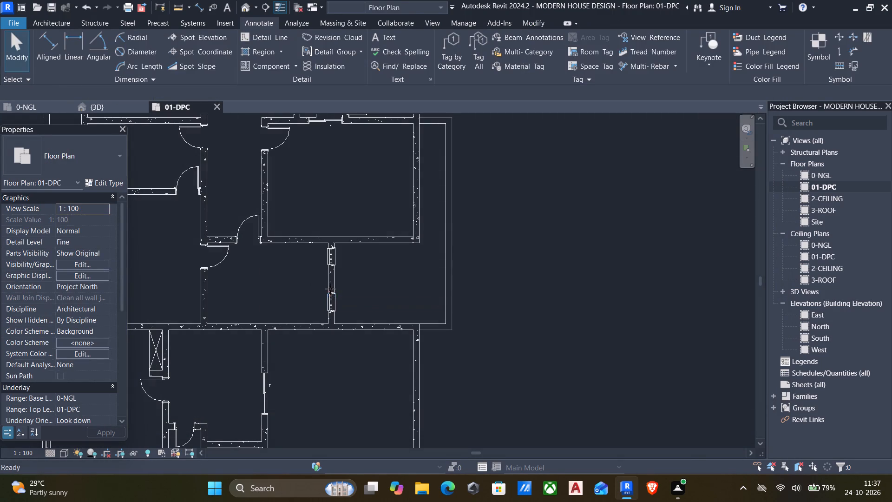
left_click(104, 184)
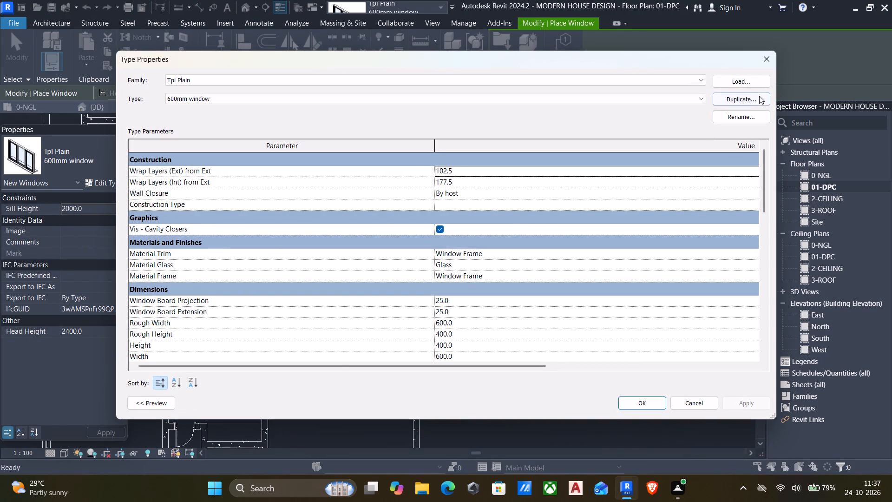
left_click(754, 96)
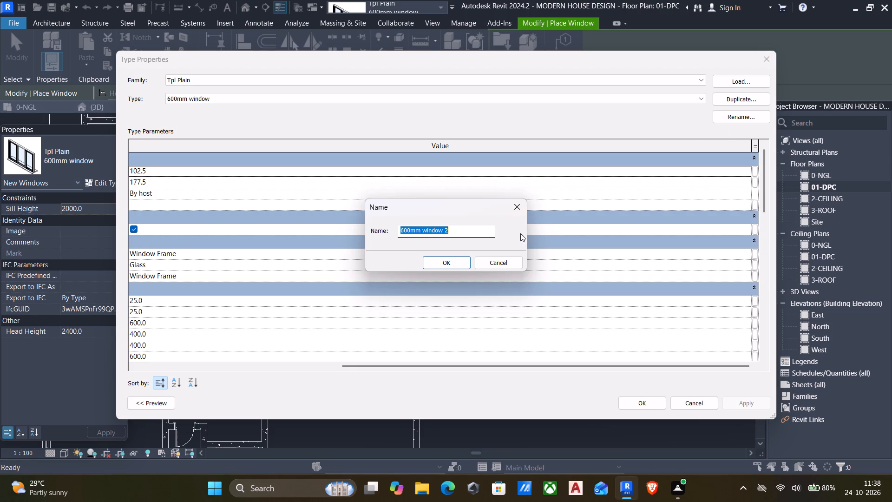
key("BackSpace")
type("900")
type("mm wind")
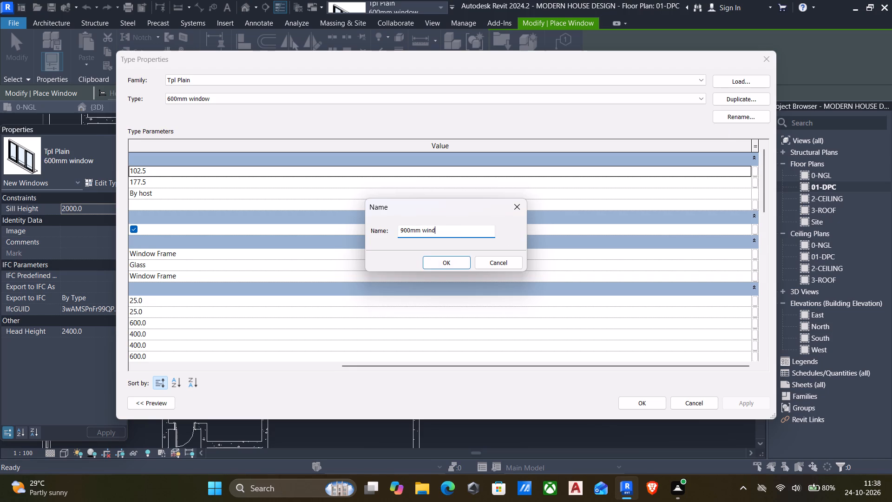
left_click(437, 267)
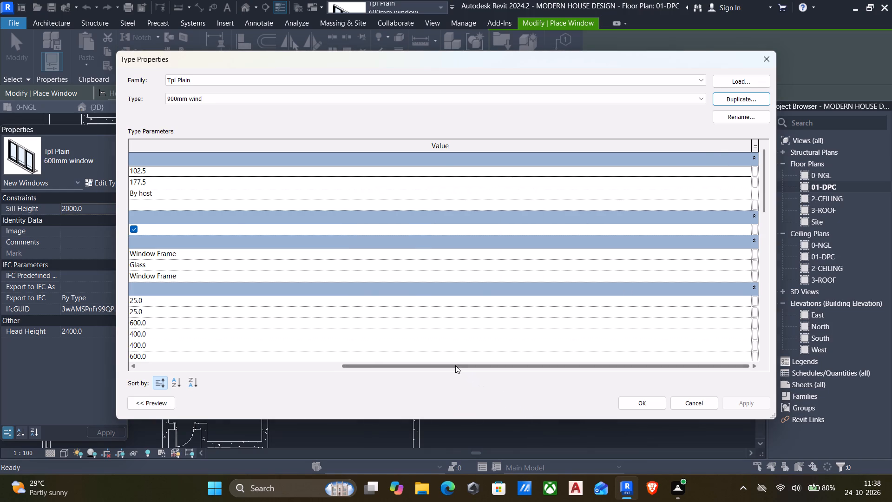
Set the "900mm wind" type's rough width and rough height to 900 mm and apply the changes.
left_click_drag(455, 365, 124, 374)
scroll(443, 341, "down", 2)
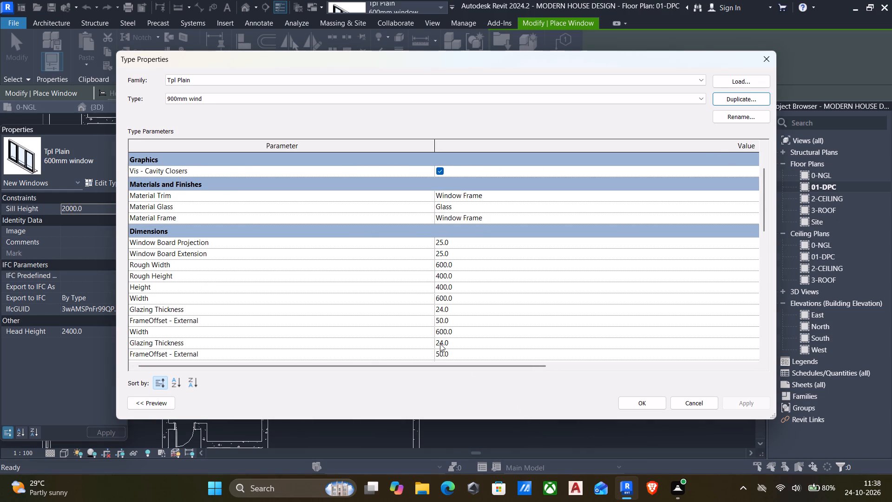
left_click(481, 263)
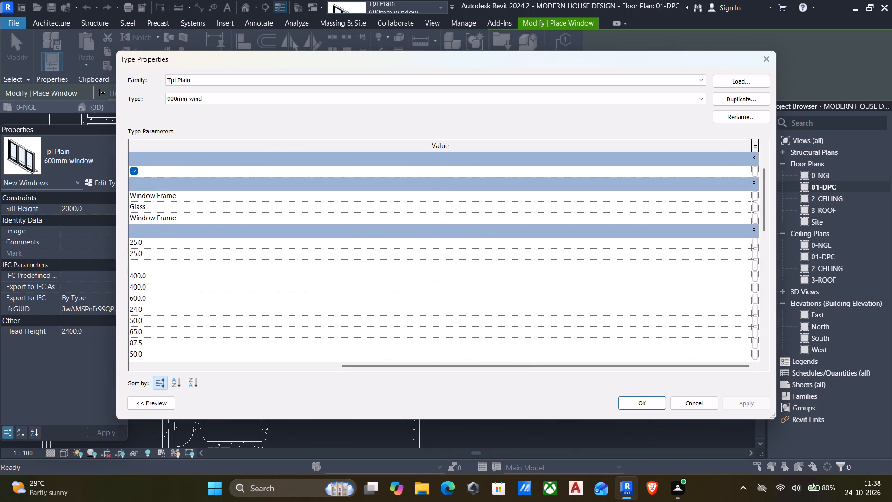
type("90")
key("0")
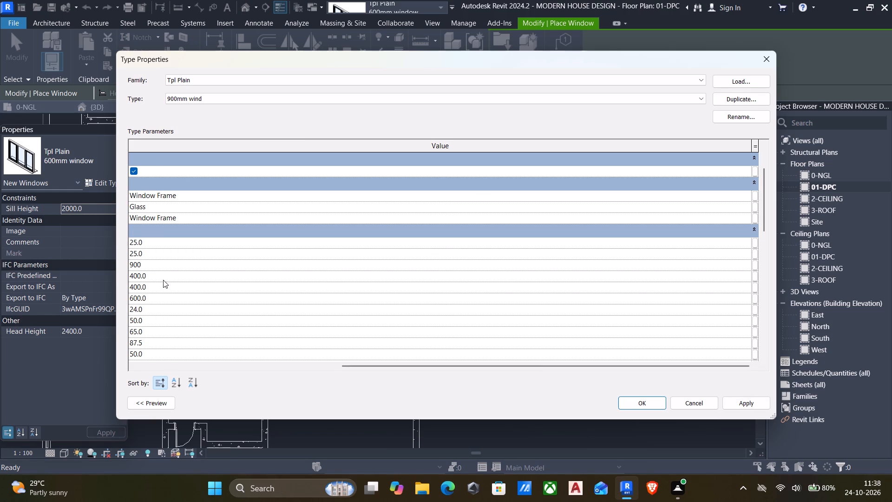
left_click(162, 275)
type("90")
key("0")
left_click(731, 397)
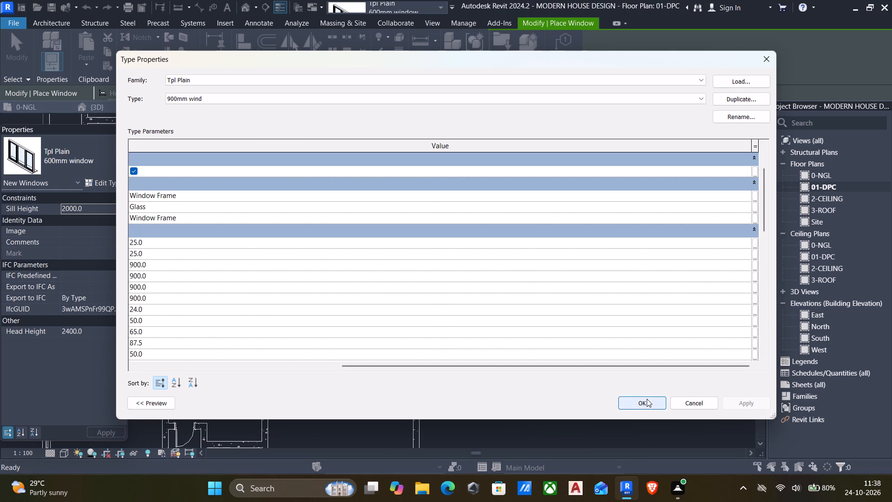
left_click(647, 399)
Place a "900mm wind" window in the west wall of the small room north of the large western room, centred with 750 mm either side.
scroll(255, 317, "down", 6)
middle_click_drag(283, 366, 453, 352)
scroll(456, 351, "up", 1)
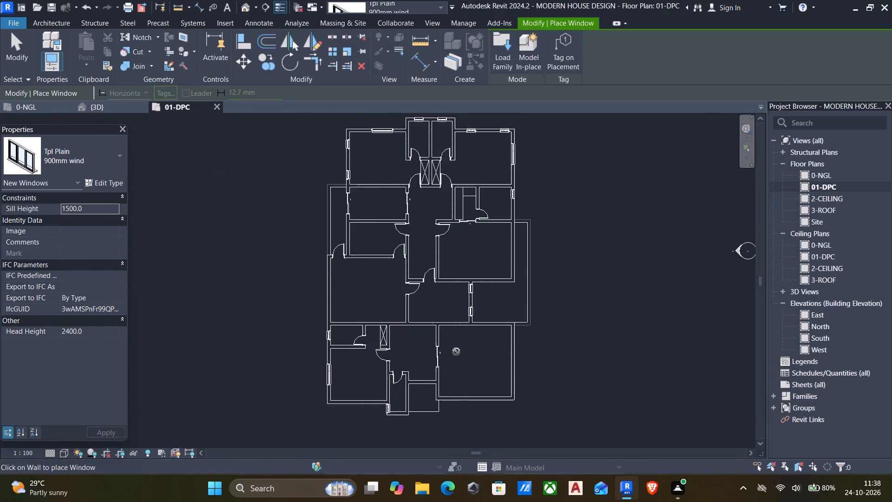
scroll(394, 371, "down", 1)
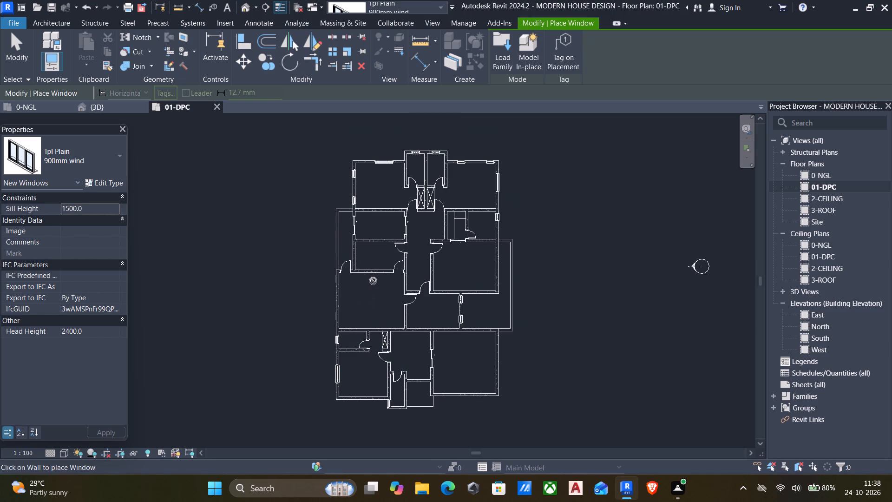
scroll(359, 270, "up", 5)
left_click(346, 245)
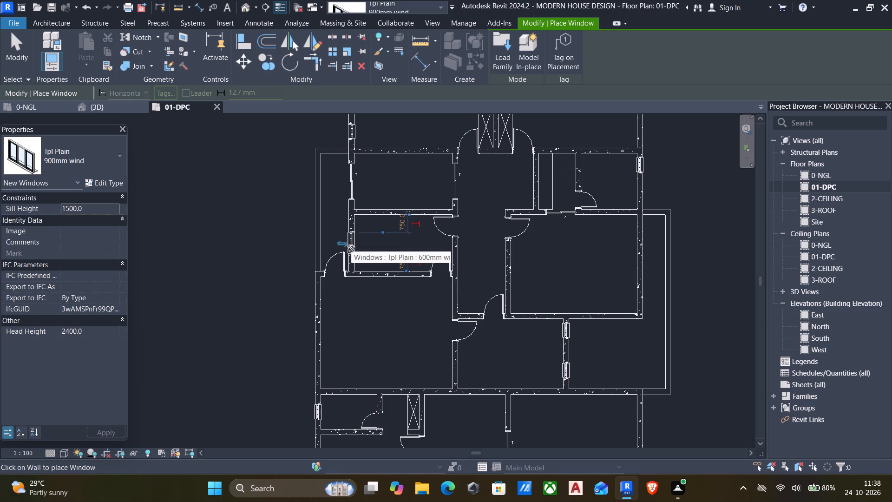
scroll(361, 258, "down", 3)
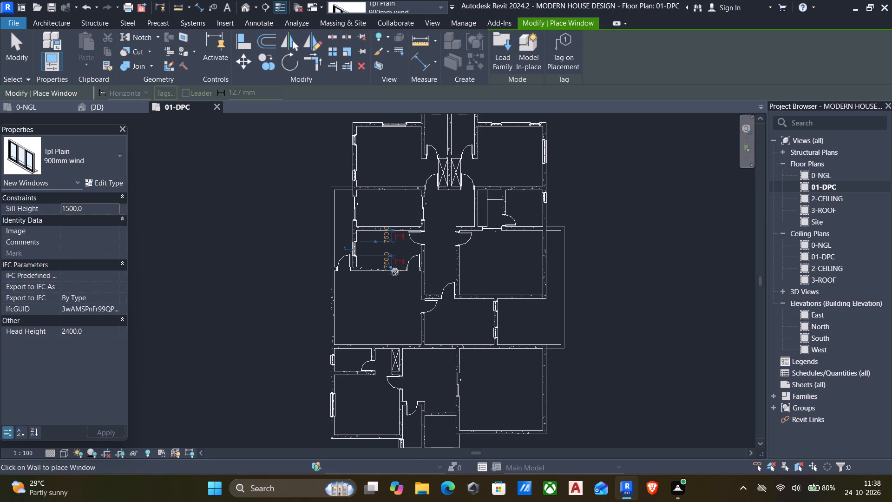
middle_click_drag(402, 290, 408, 312)
key("Escape")
key("Escape")
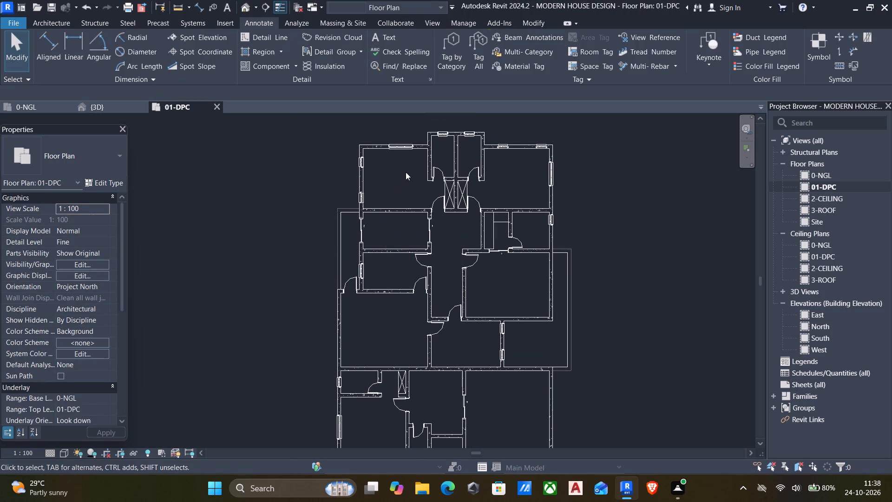
Place a "1500mm wind" window in the southeast room's south exterior wall, 200 mm from the room's west wall.
left_click(400, 150)
key("c")
key("s")
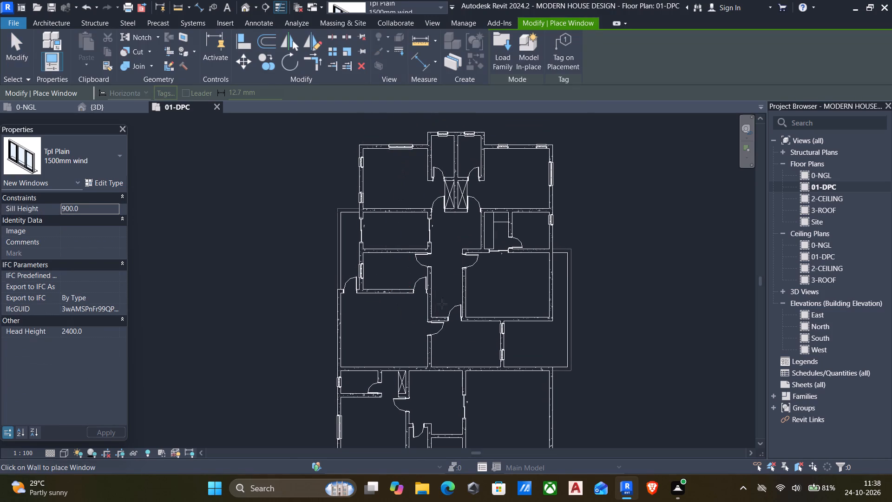
middle_click_drag(488, 371, 392, 199)
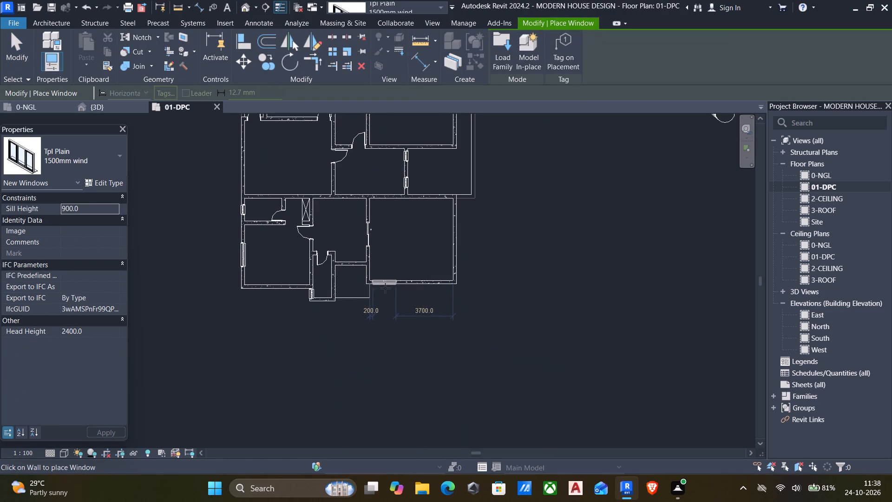
left_click(385, 288)
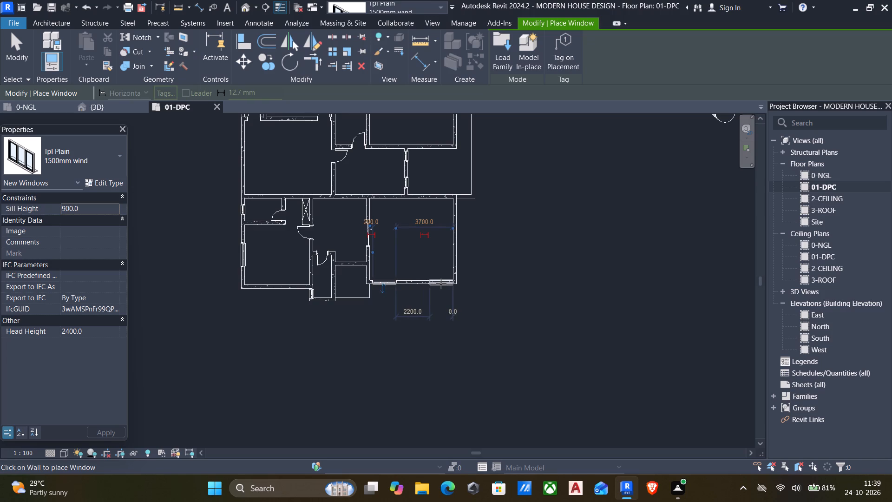
Place a second "1500mm wind" window in the southeast room's south exterior wall, 200 mm from the room's east wall.
left_click(438, 285)
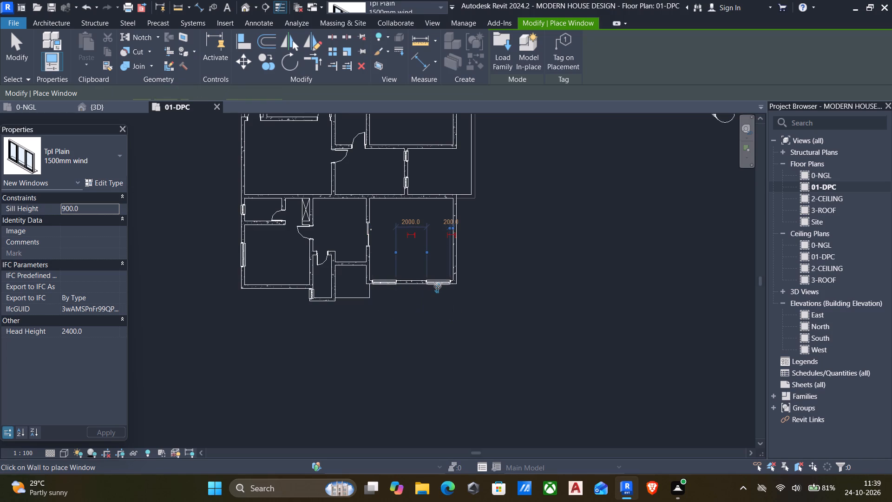
key("Escape")
middle_click_drag(220, 283, 225, 326)
key("Escape")
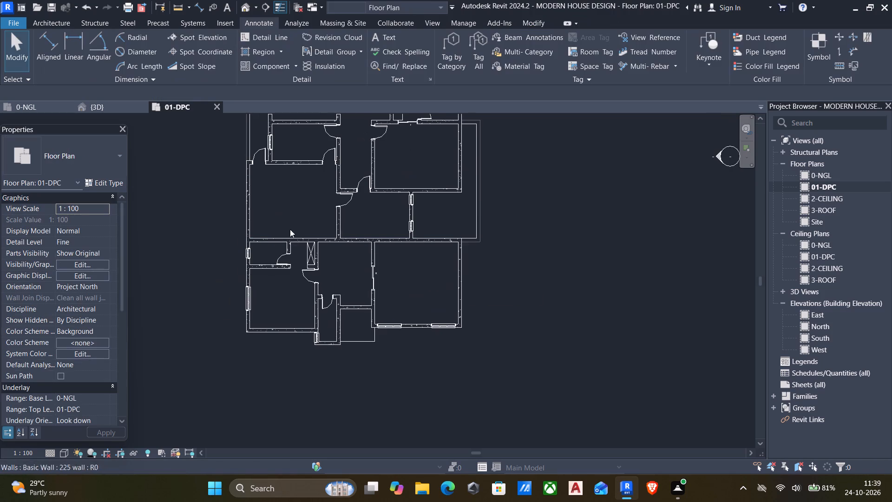
Place two "900mm wind" windows in the southeast room's east wall, 200 mm from its north wall and 400 mm from its south wall.
left_click(264, 139)
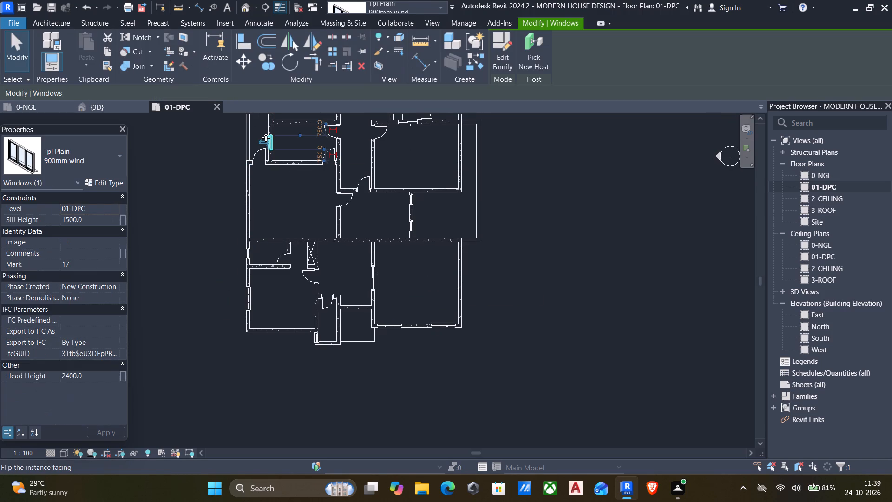
key("c")
key("s")
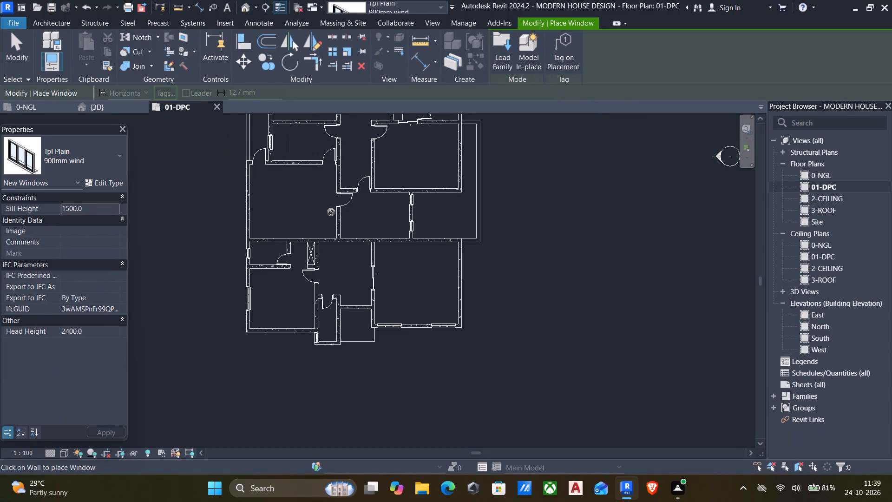
scroll(463, 248, "up", 5)
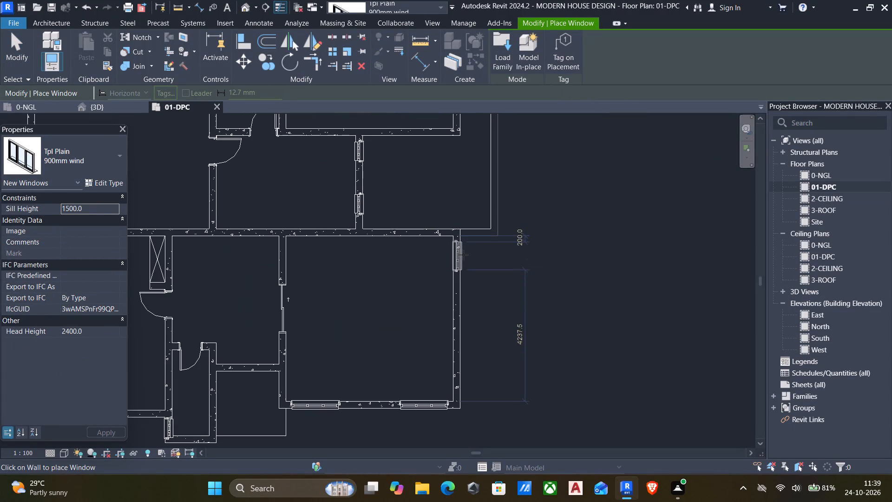
left_click(463, 255)
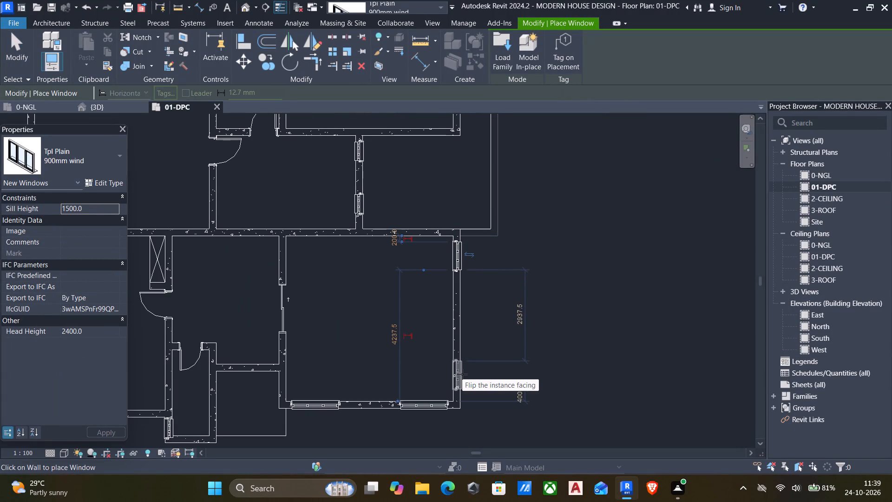
left_click(462, 374)
key("Escape")
key("Escape")
key("Escape")
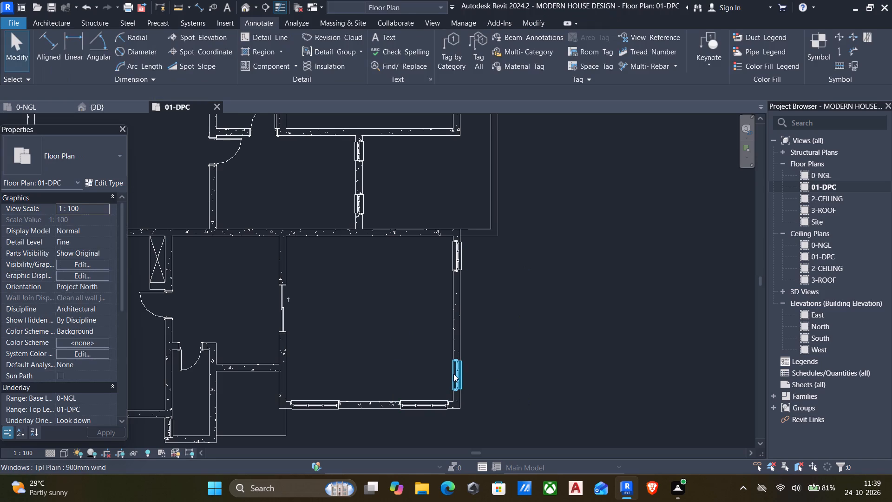
Duplicate the type of the southern window in the southeast room's east wall as "900mm wind 2".
left_click(454, 373)
left_click(390, 394)
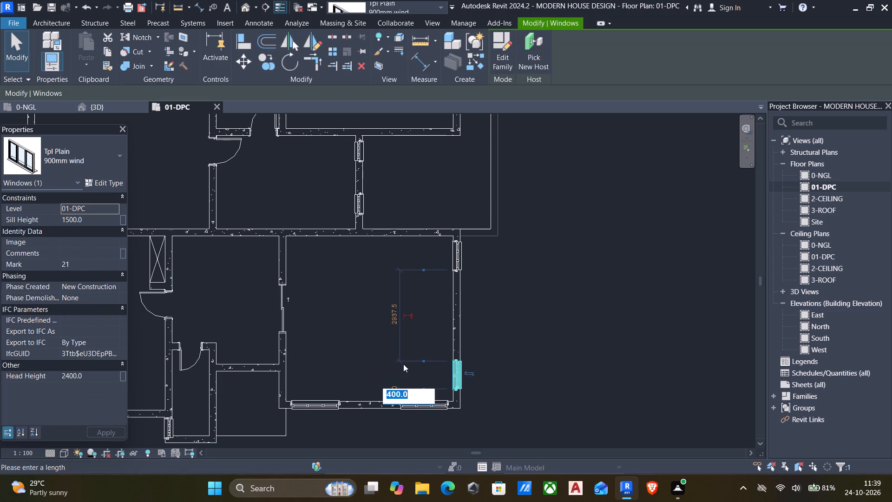
key("Escape")
left_click(107, 184)
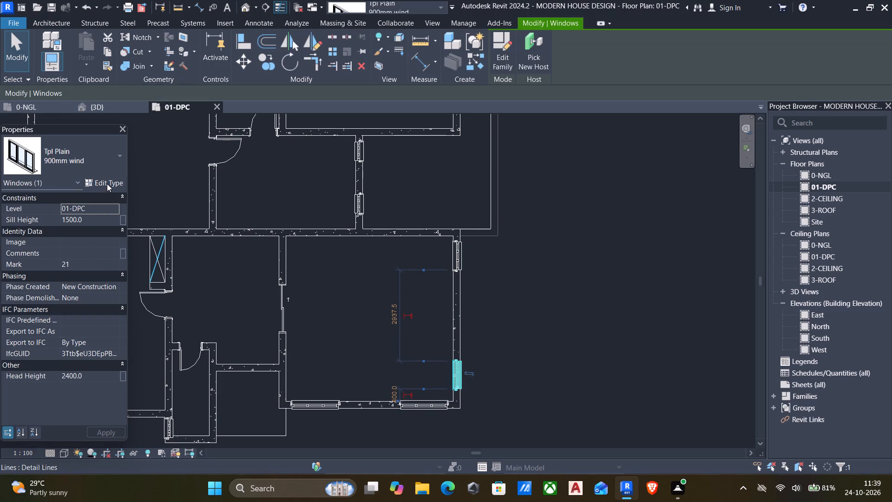
left_click(748, 98)
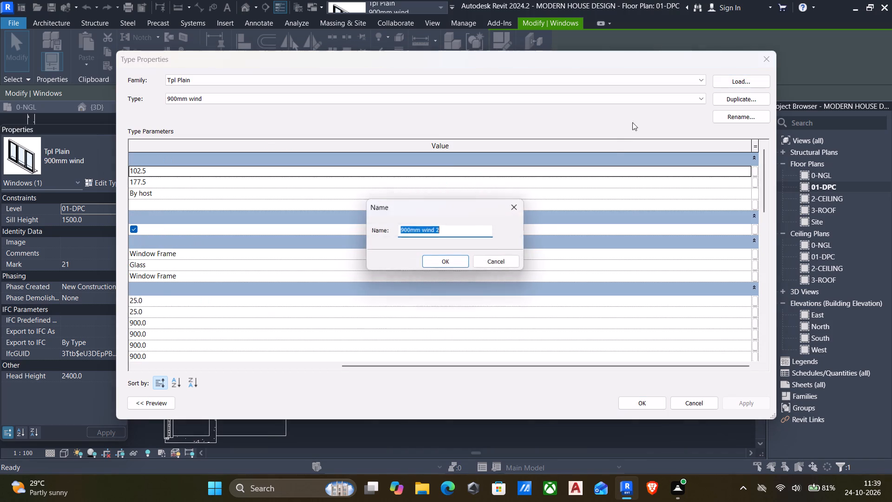
left_click(460, 260)
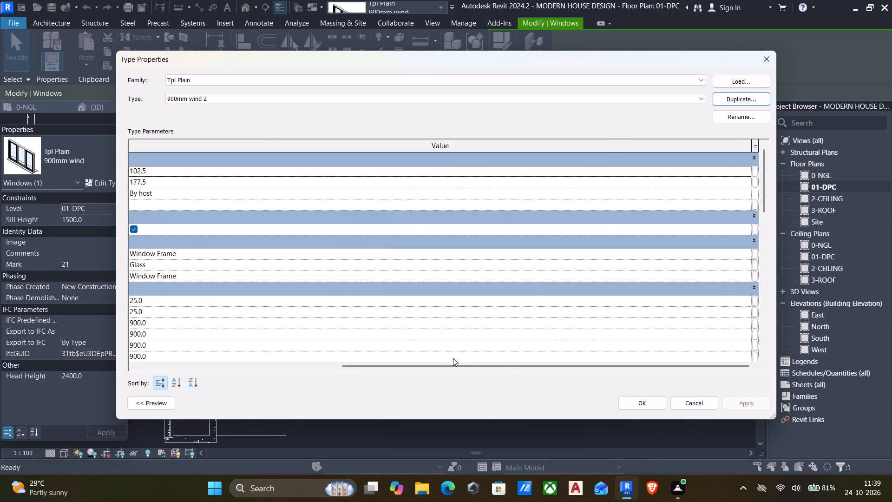
Set the "900mm wind 2" type's rough height to 1500 mm and apply the change.
left_click_drag(398, 363, 96, 367)
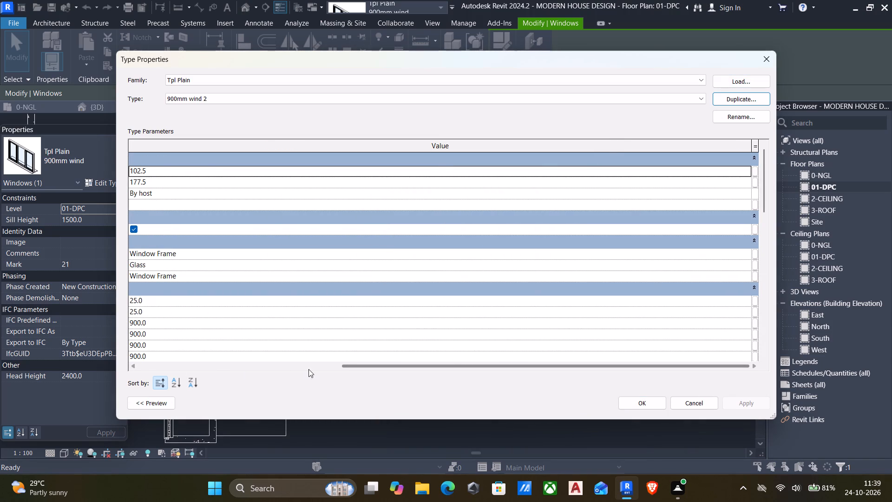
left_click_drag(350, 364, 159, 364)
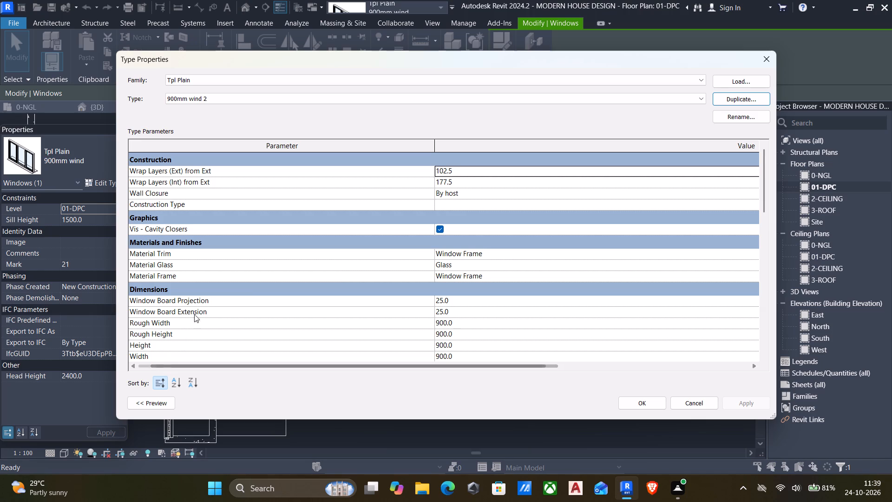
left_click(501, 333)
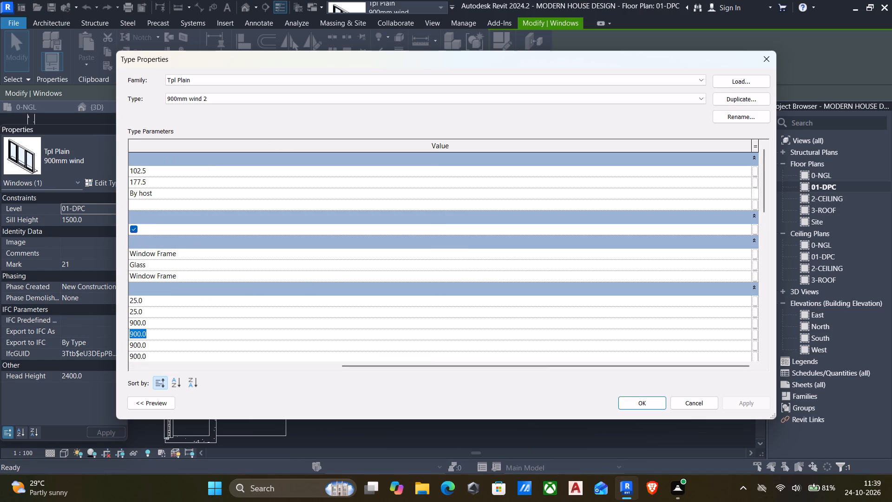
type("1500")
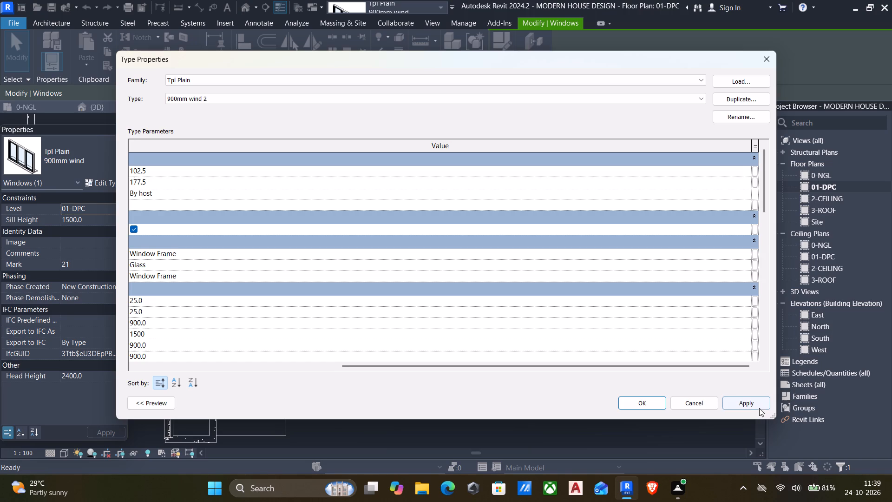
left_click(755, 405)
left_click(626, 406)
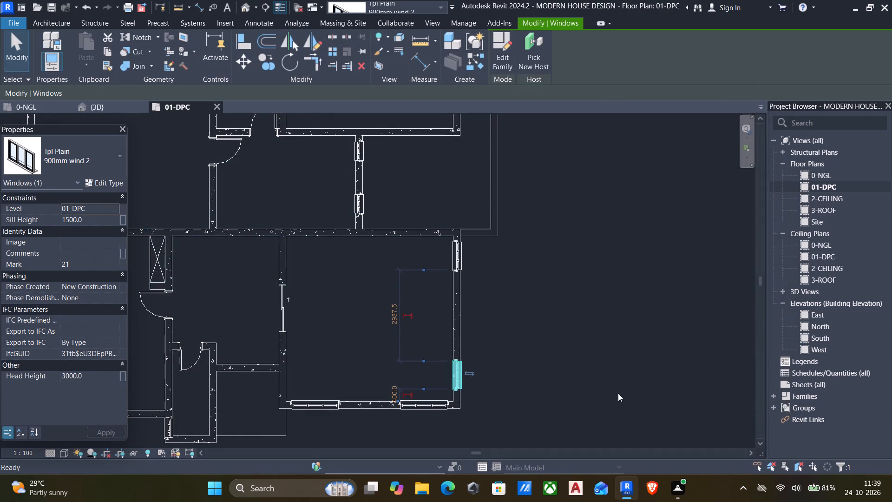
middle_click_drag(604, 398, 595, 358)
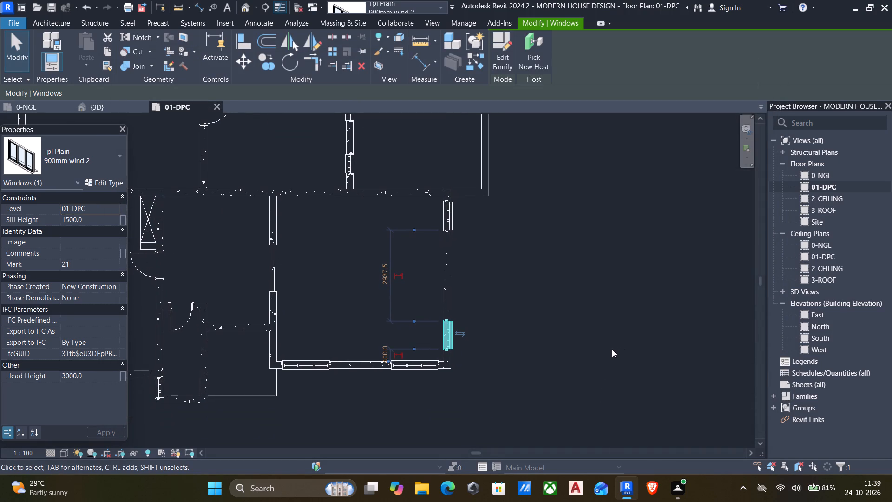
key("Escape")
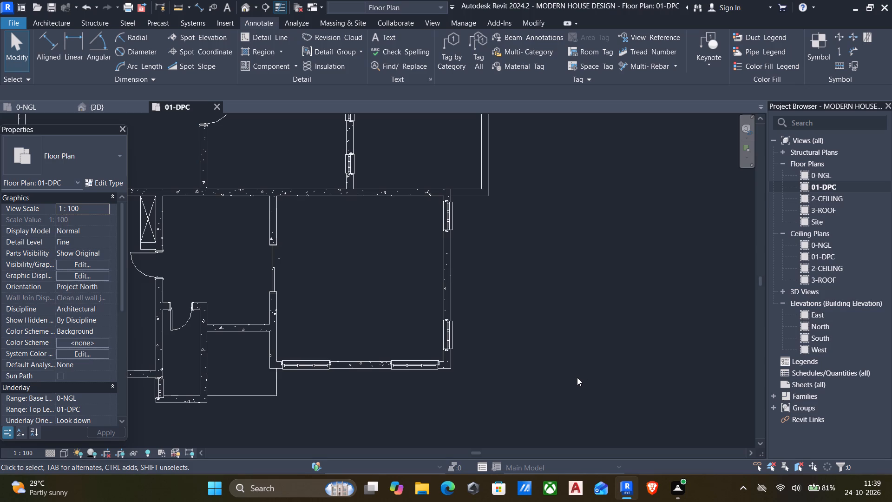
Place two "1500mm wind" windows in the east wall of the large room north of the porch, 200 mm from its north and about 100 mm from its south wall.
middle_click_drag(452, 375, 481, 382)
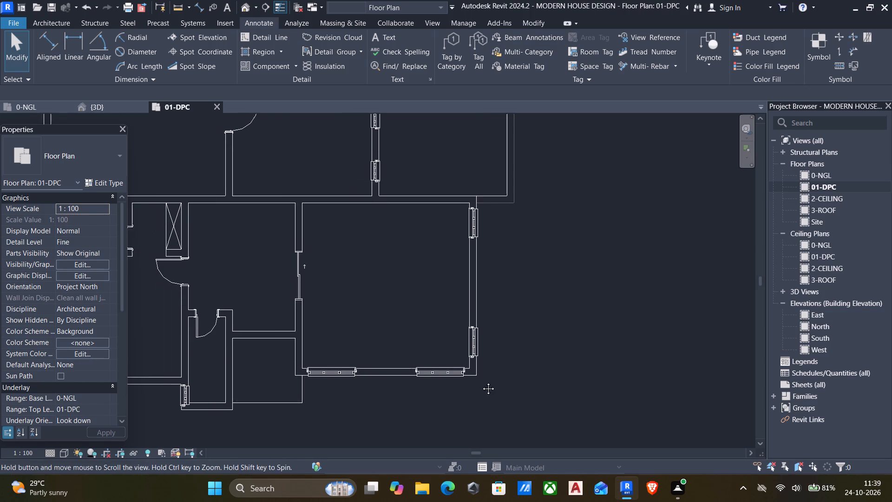
middle_click_drag(481, 382, 487, 382)
scroll(488, 382, "down", 3)
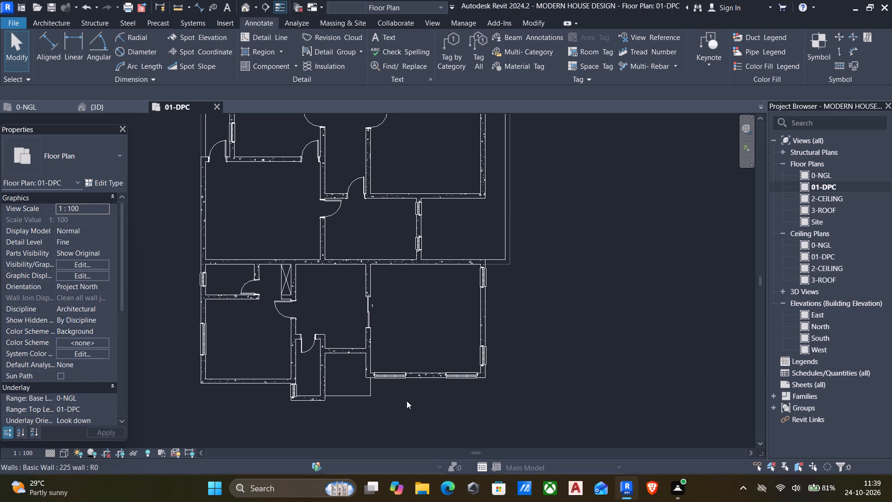
left_click(388, 375)
type("cs")
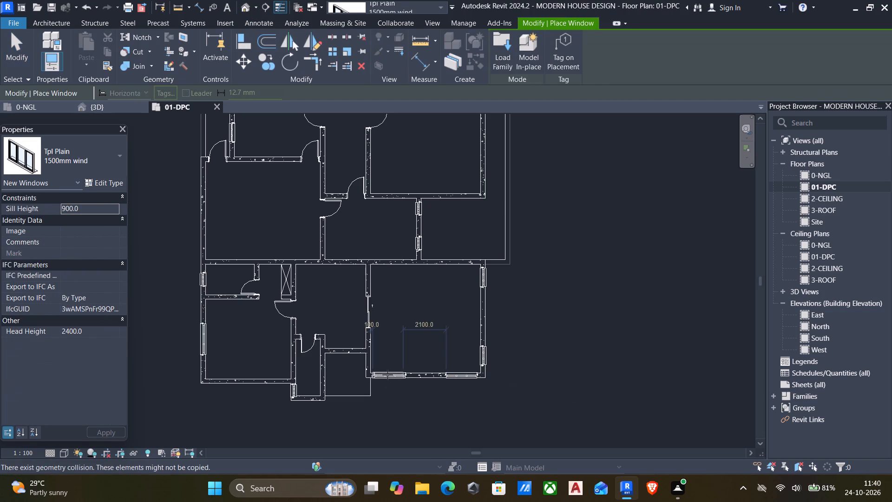
middle_click_drag(420, 398, 396, 463)
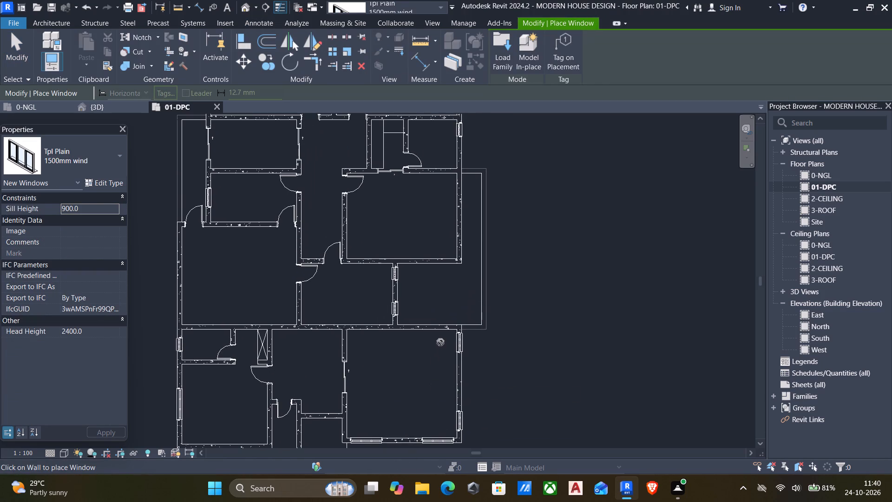
middle_click_drag(445, 274, 437, 307)
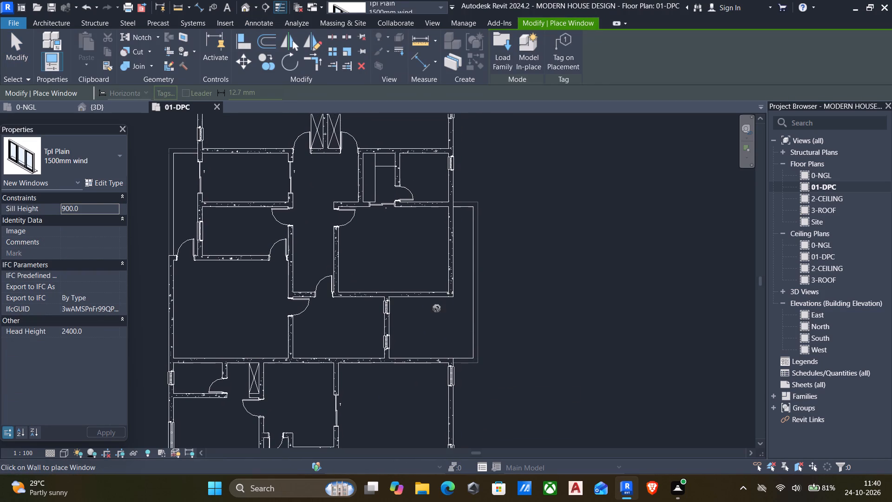
left_click(448, 227)
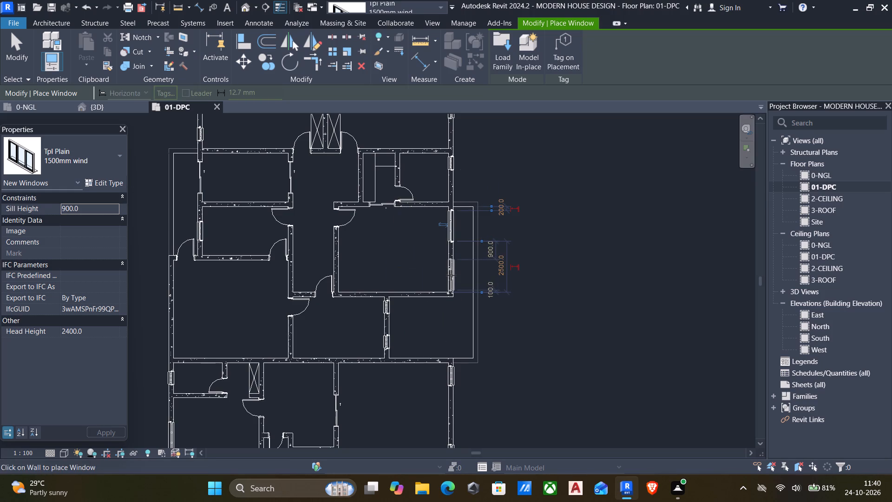
left_click(451, 275)
key("Escape")
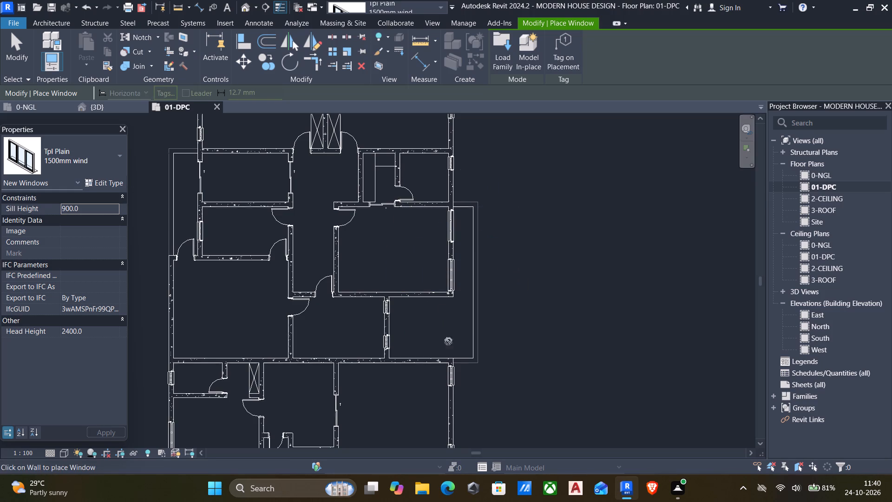
key("Escape")
Place a "900mm wind" window in that room's south wall facing the porch, about 1925 mm from the room's east wall.
left_click(453, 378)
type("cs")
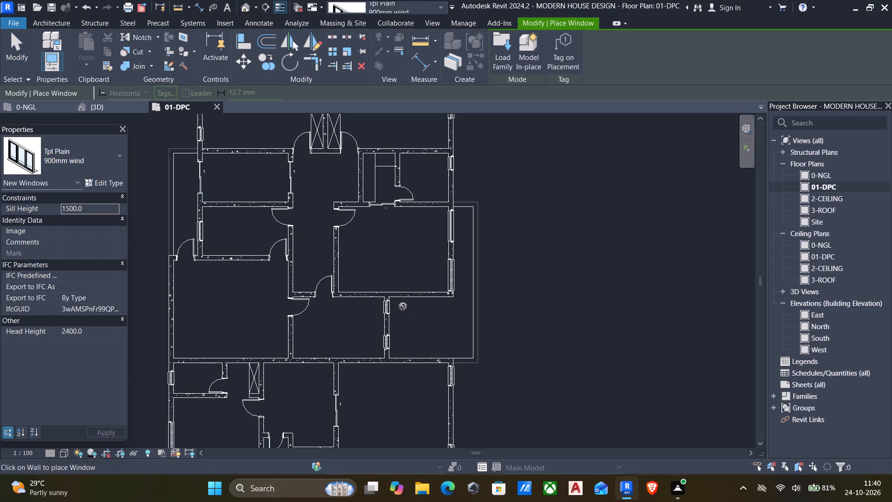
scroll(400, 297, "up", 4)
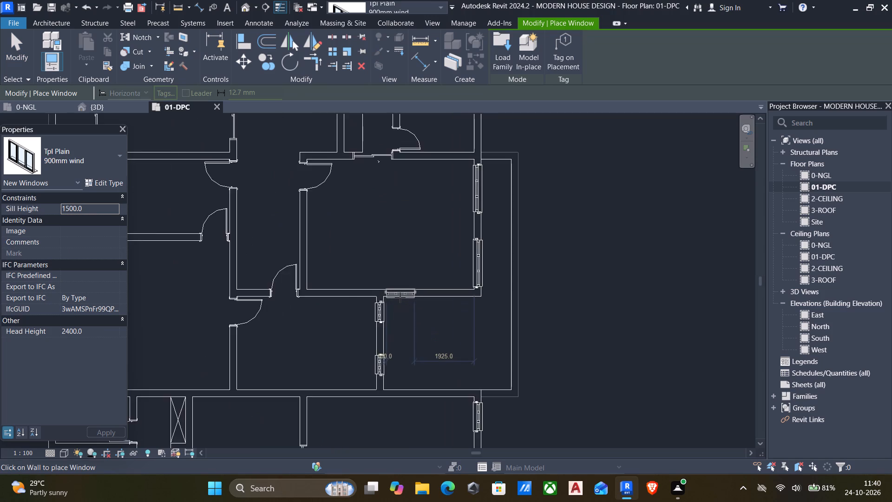
left_click(400, 297)
key("Escape")
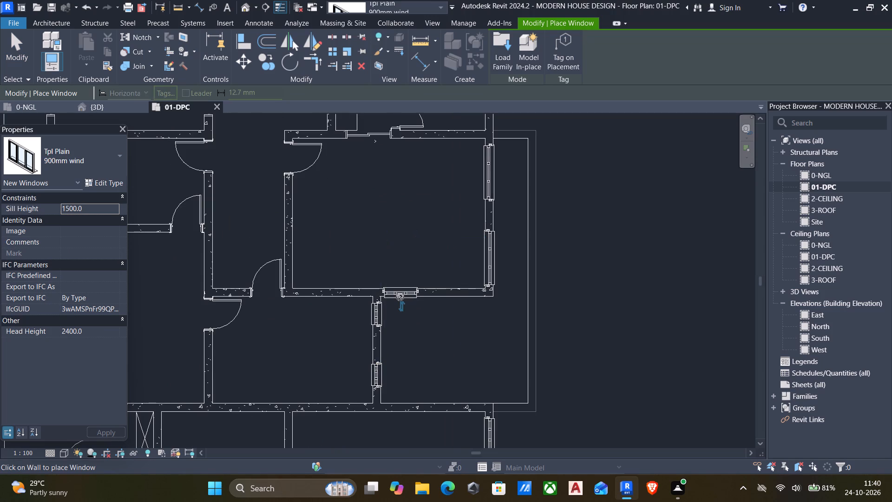
key("Escape")
scroll(380, 339, "up", 5)
key("Escape")
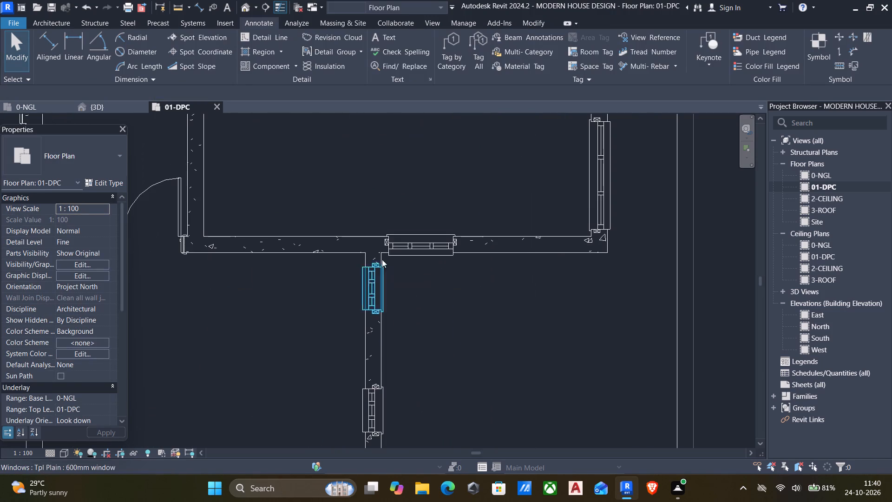
Open the default 3D view and inspect the placed windows along the house's exterior walls from several sides.
left_click(244, 7)
scroll(296, 309, "up", 2)
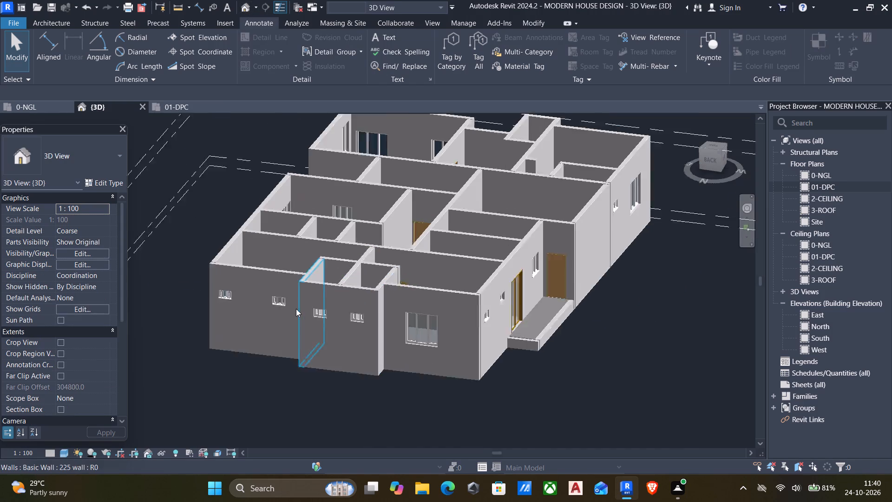
scroll(296, 309, "up", 3)
key("Escape")
middle_click_drag(362, 358, 209, 311, "shift")
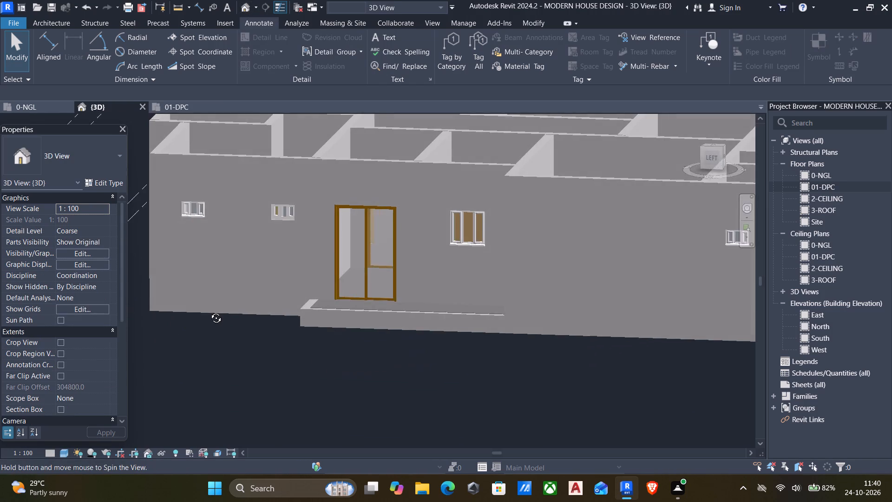
middle_click_drag(209, 311, 293, 461, "shift")
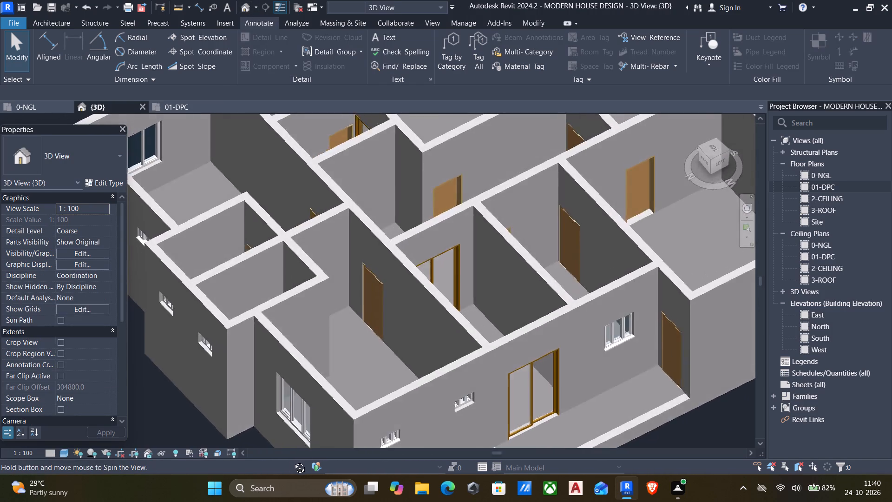
middle_click_drag(293, 461, 279, 385, "shift")
middle_click_drag(292, 370, 388, 276, "shift")
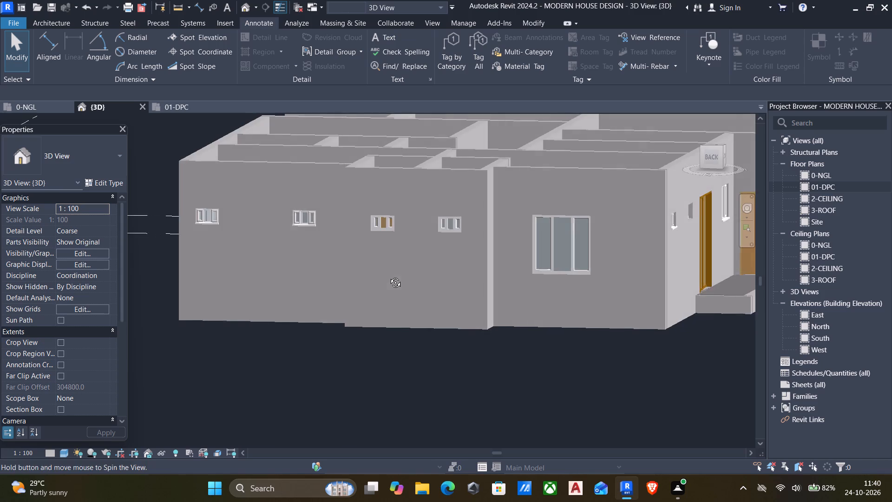
middle_click_drag(388, 276, 388, 276, "shift")
middle_click_drag(388, 276, 433, 261, "shift")
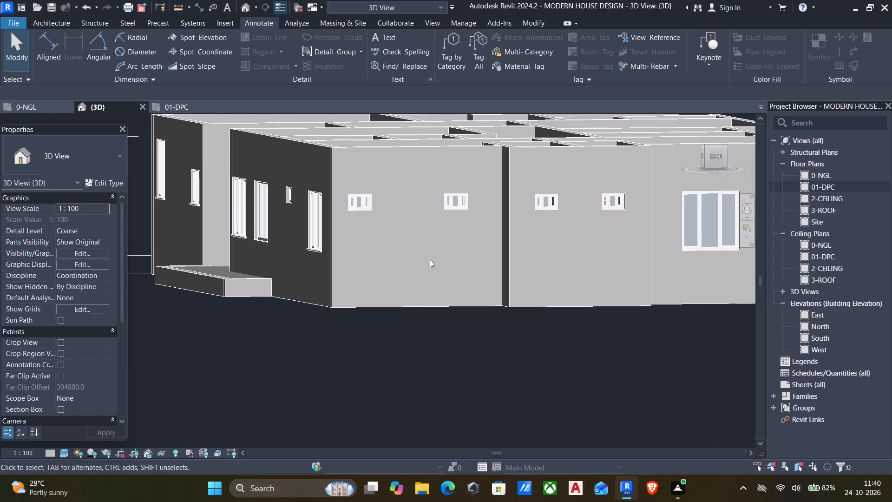
scroll(423, 271, "down", 1)
middle_click_drag(420, 277, 377, 324, "shift")
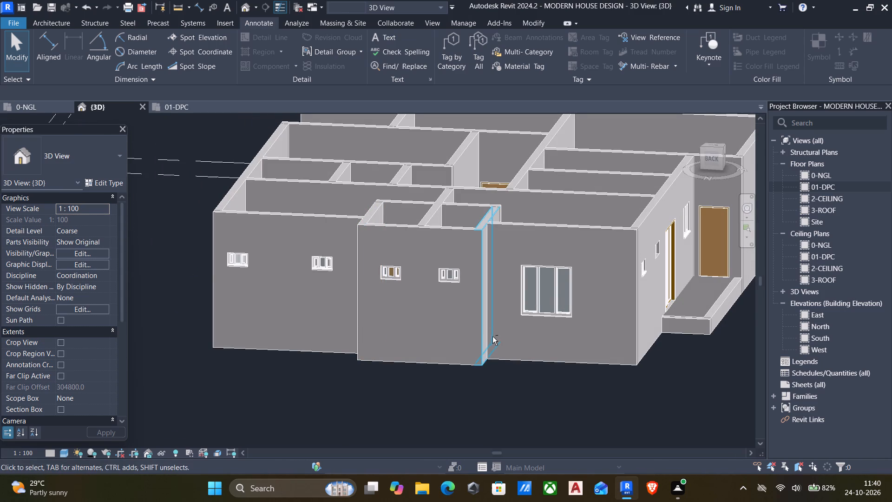
Inspect the windows along the house's east side and around the porch in the 3D view.
middle_click_drag(492, 337, 661, 381, "shift")
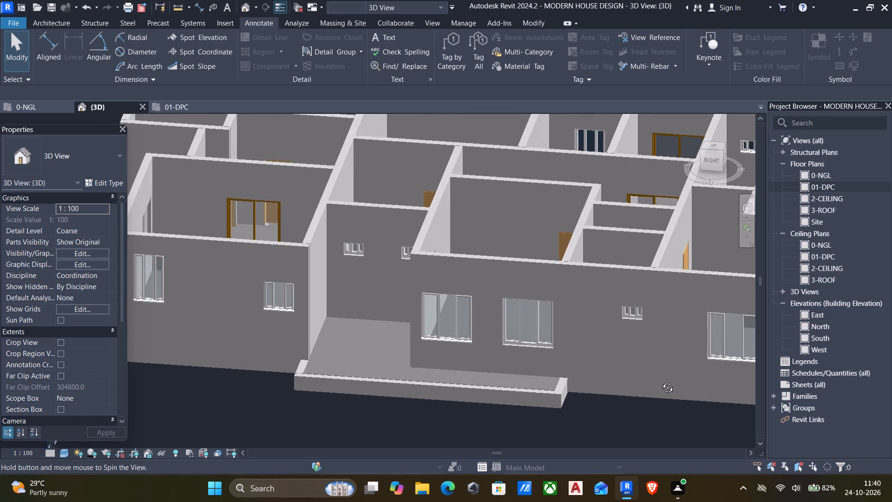
middle_click_drag(661, 381, 661, 381, "shift")
middle_click_drag(523, 362, 534, 292)
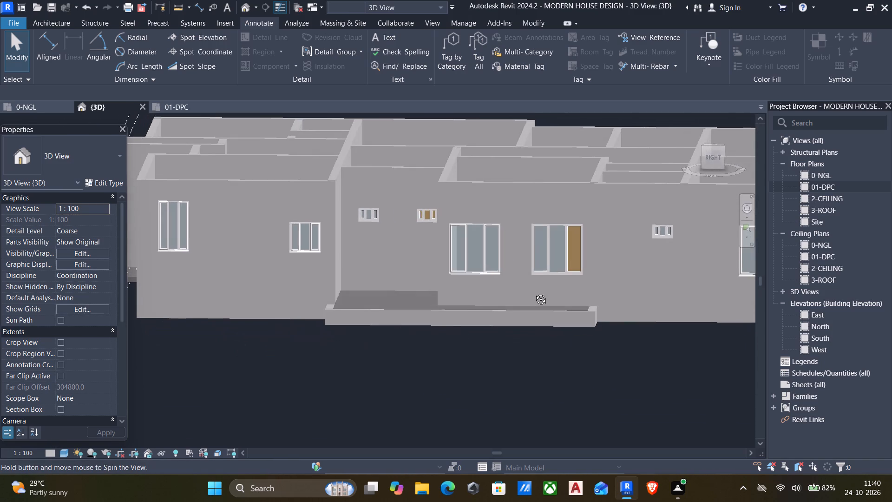
middle_click_drag(534, 292, 532, 308)
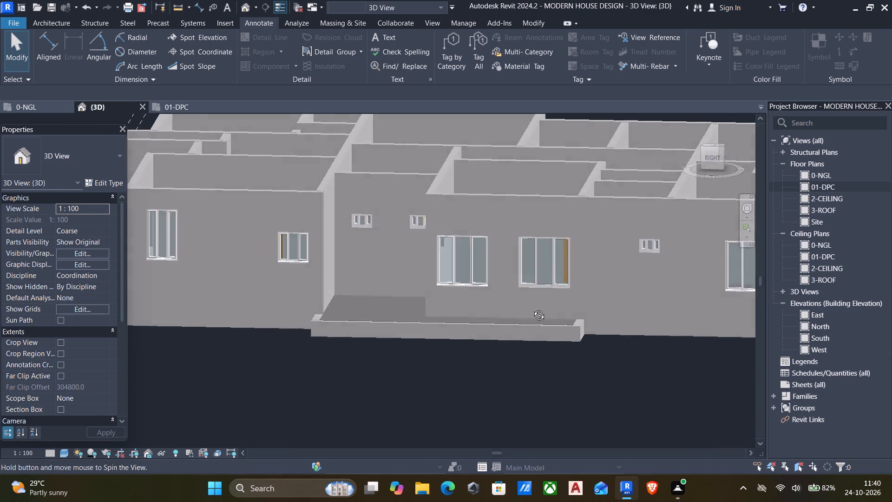
middle_click_drag(532, 308, 575, 275)
middle_click_drag(572, 275, 529, 278, "shift")
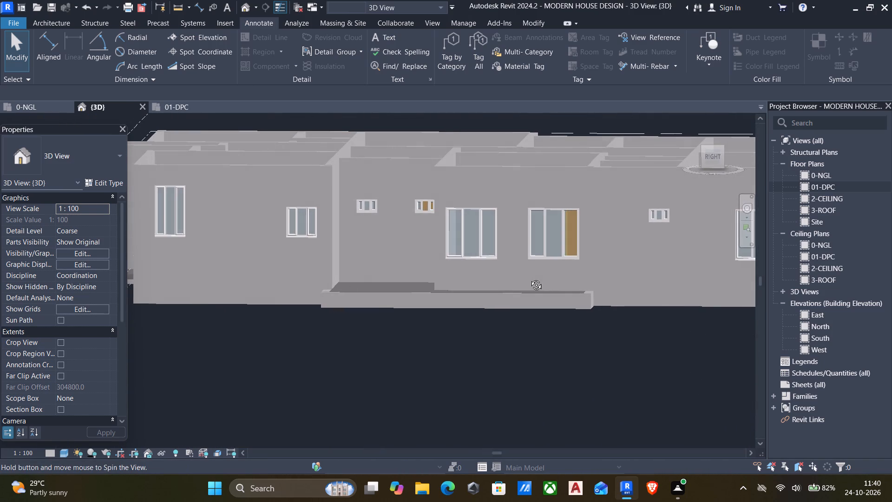
middle_click_drag(529, 278, 530, 278, "shift")
middle_click(530, 278, "shift")
middle_click(530, 278, "shift")
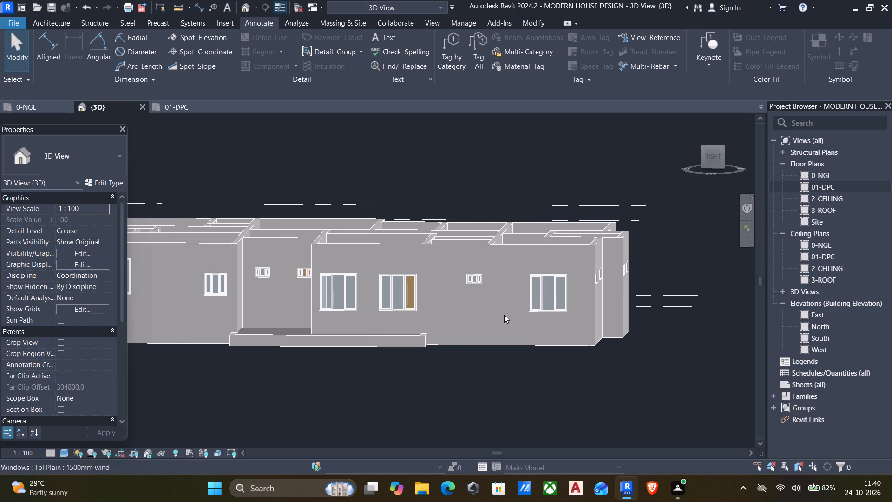
middle_click_drag(466, 357, 518, 332)
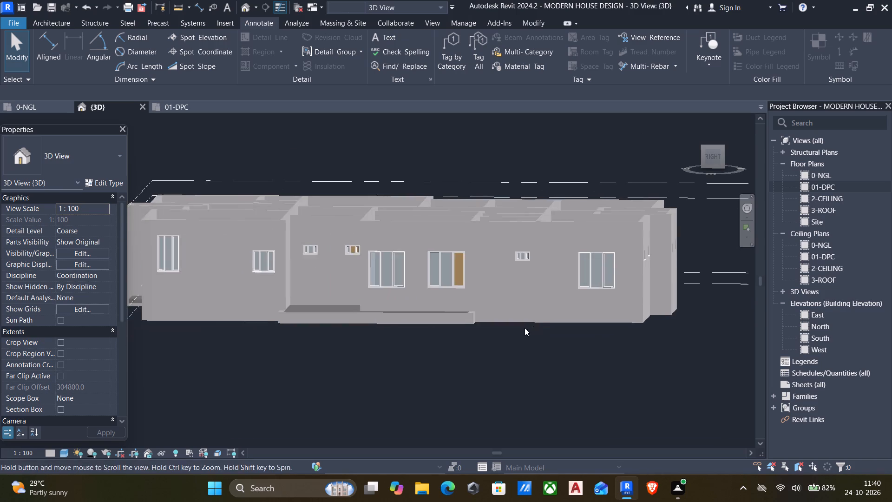
scroll(519, 369, "down", 1)
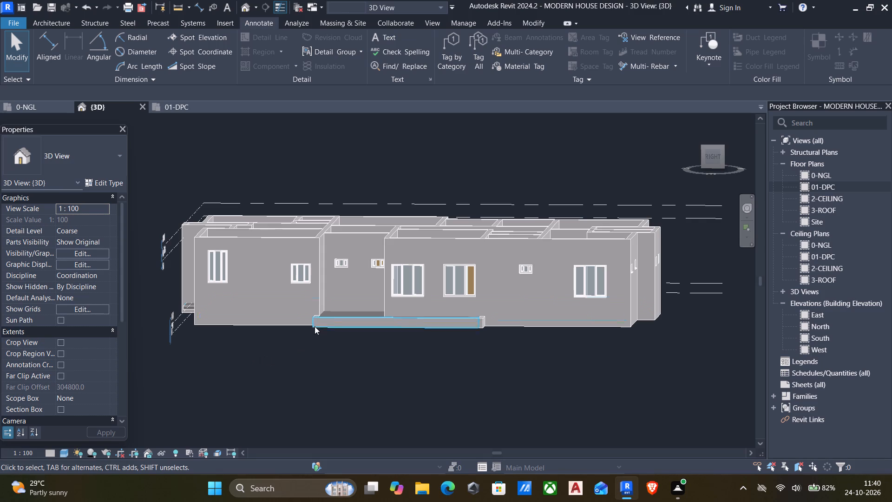
Select the "900mm wind" window in the east wall just south of the porch and locate it in the 01-DPC plan.
left_click(297, 274)
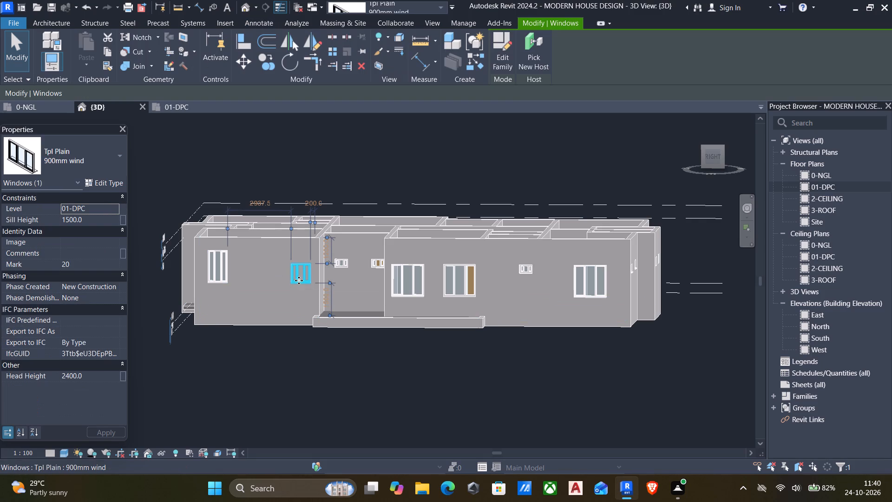
double_click(832, 187)
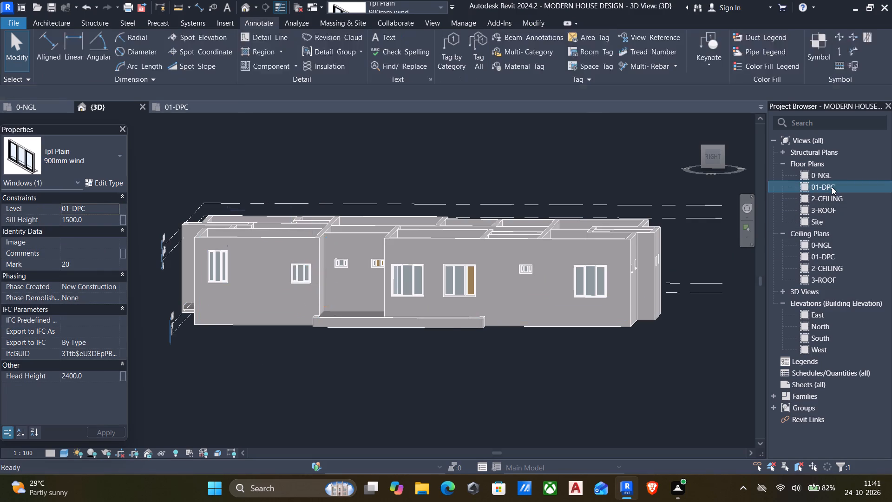
scroll(407, 321, "down", 7)
middle_click_drag(415, 336, 428, 199)
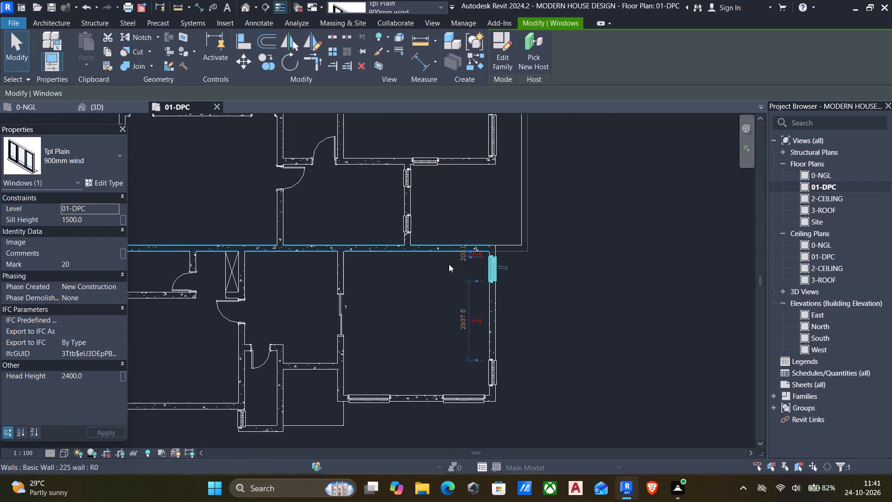
scroll(495, 370, "up", 3)
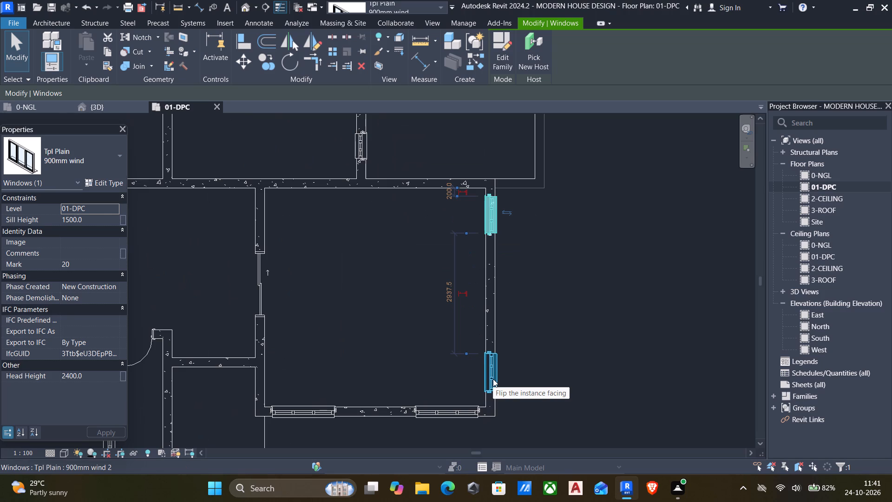
Return to the 3D view and compare the window sizes and heights along the south and east walls.
left_click(244, 9)
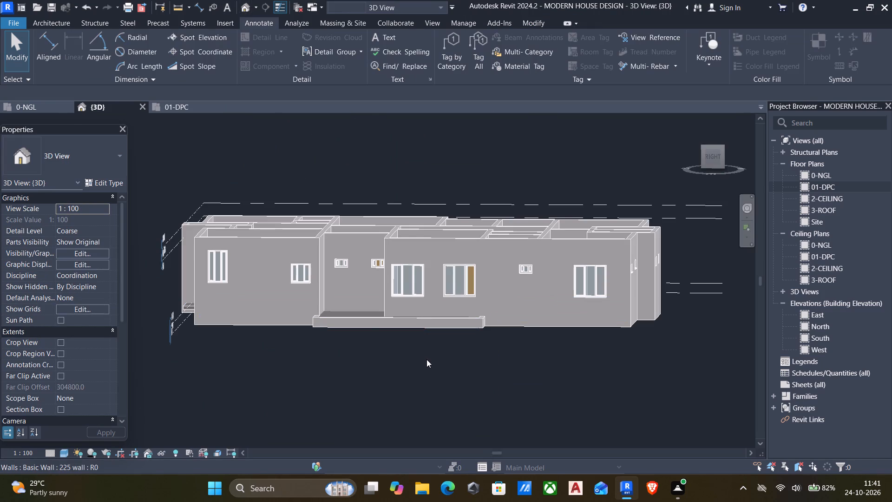
middle_click_drag(426, 359, 550, 358, "shift")
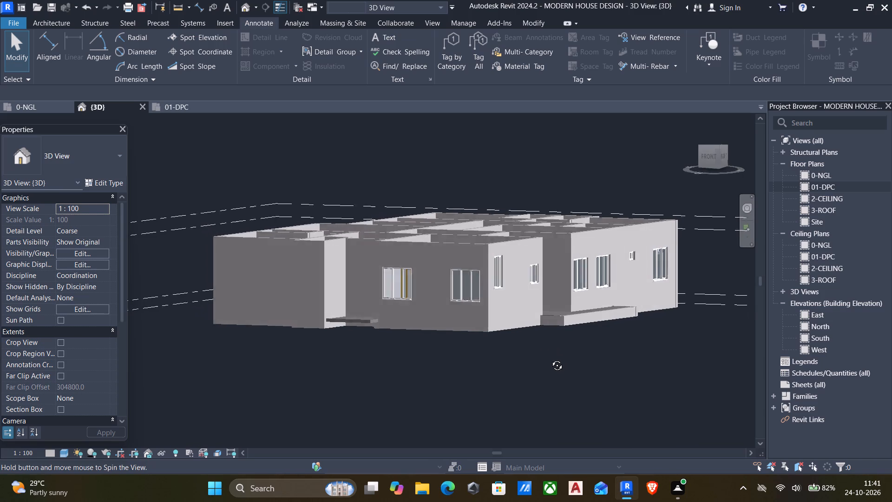
middle_click_drag(550, 358, 424, 380, "shift")
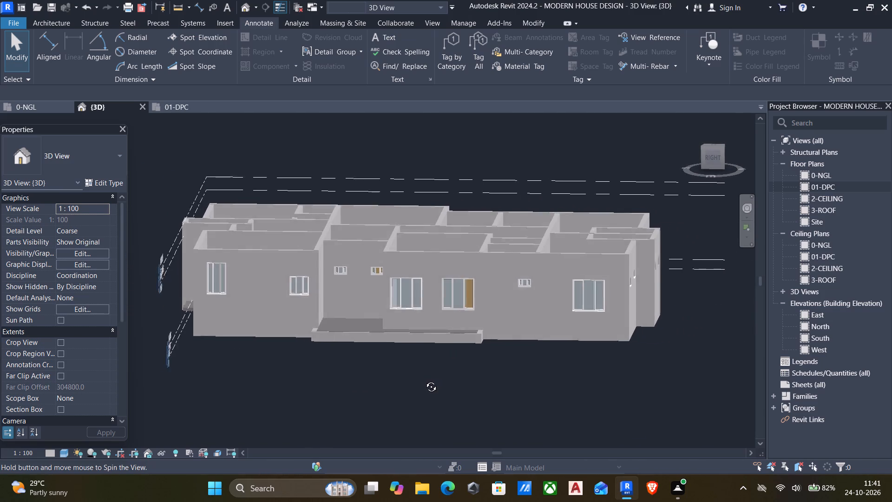
middle_click_drag(424, 380, 431, 376, "shift")
scroll(205, 265, "up", 3)
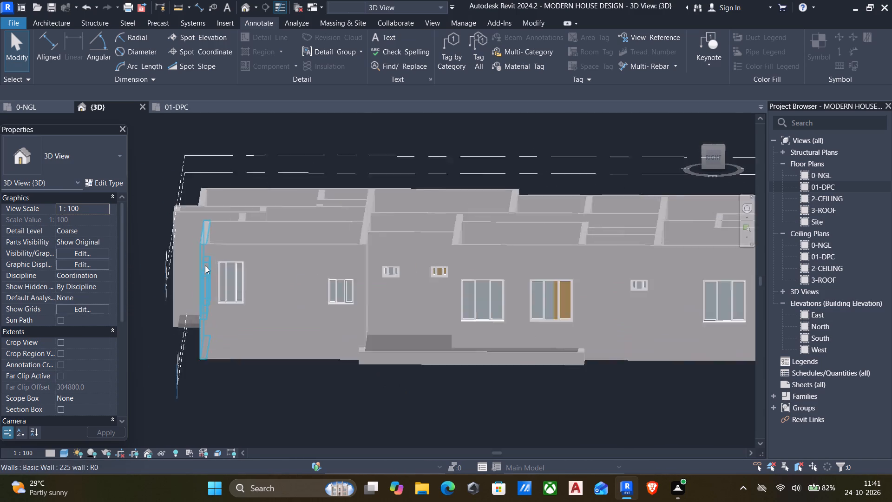
scroll(205, 265, "up", 3)
scroll(278, 322, "down", 5)
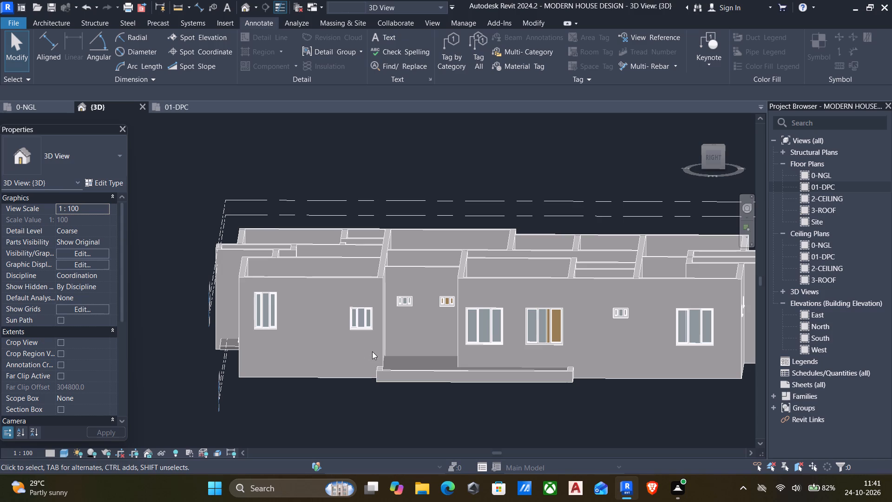
middle_click_drag(530, 391, 273, 334)
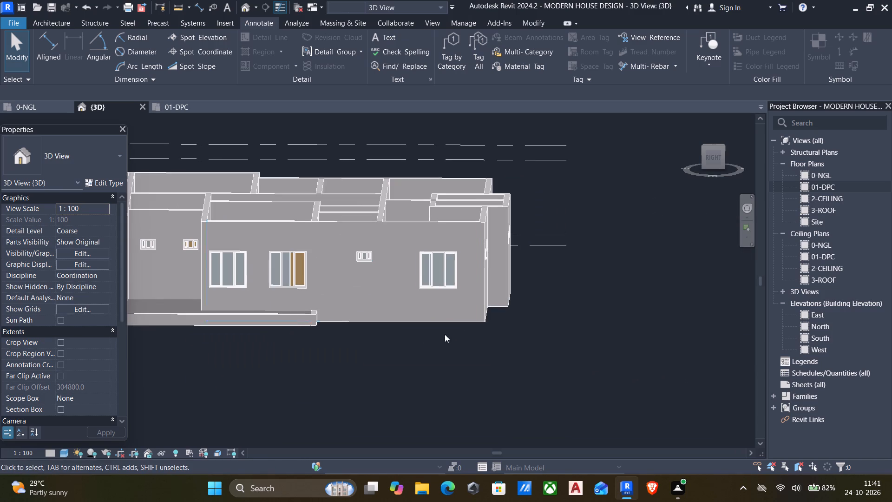
In the 01-DPC plan, select all "600mm window" instances, starting from the one in the small southern room, and review their locations.
double_click(823, 187)
scroll(524, 293, "down", 5)
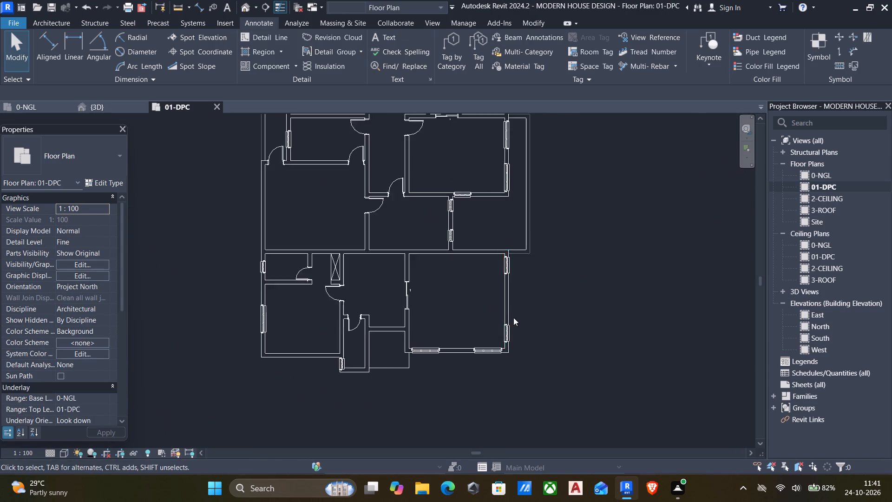
scroll(513, 317, "down", 2)
middle_click_drag(511, 325, 585, 264)
scroll(459, 307, "up", 7)
middle_click_drag(454, 307, 410, 383)
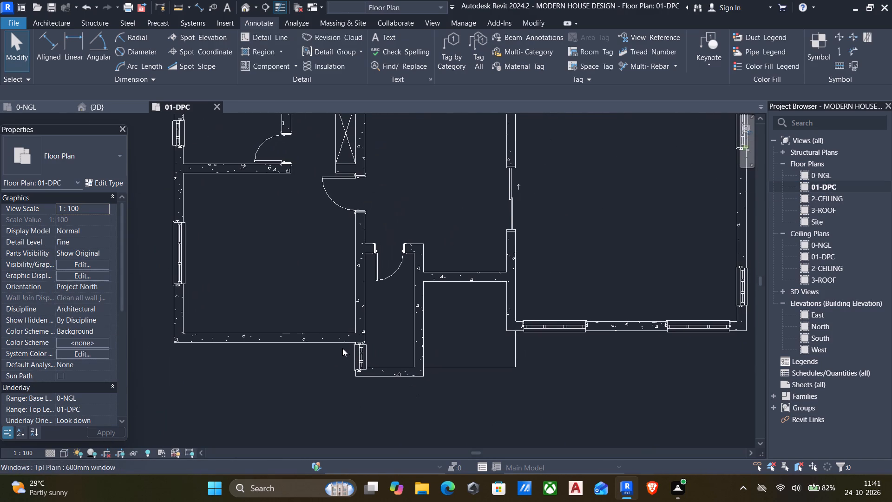
left_click(361, 350)
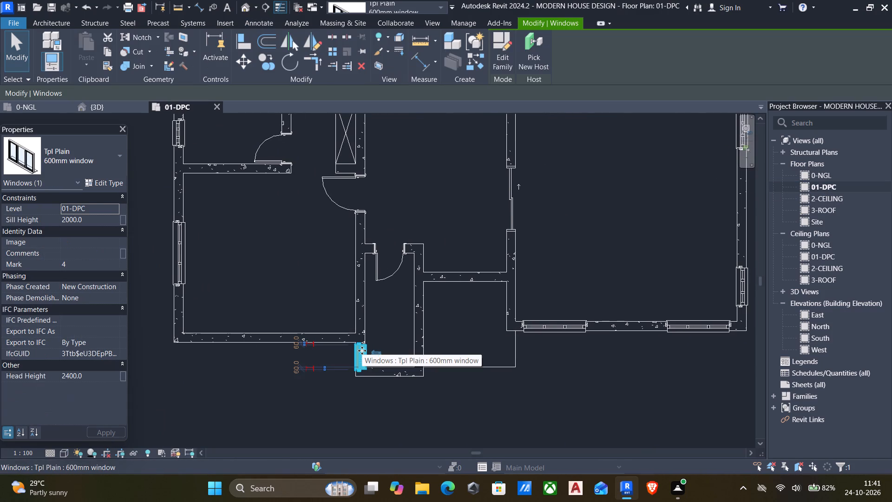
type("sa")
scroll(362, 353, "down", 7)
middle_click_drag(353, 356, 331, 389)
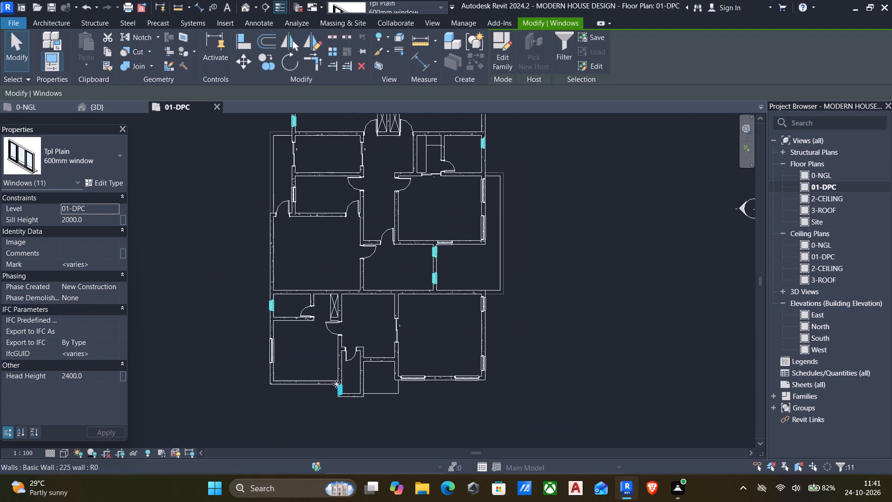
scroll(391, 314, "down", 3)
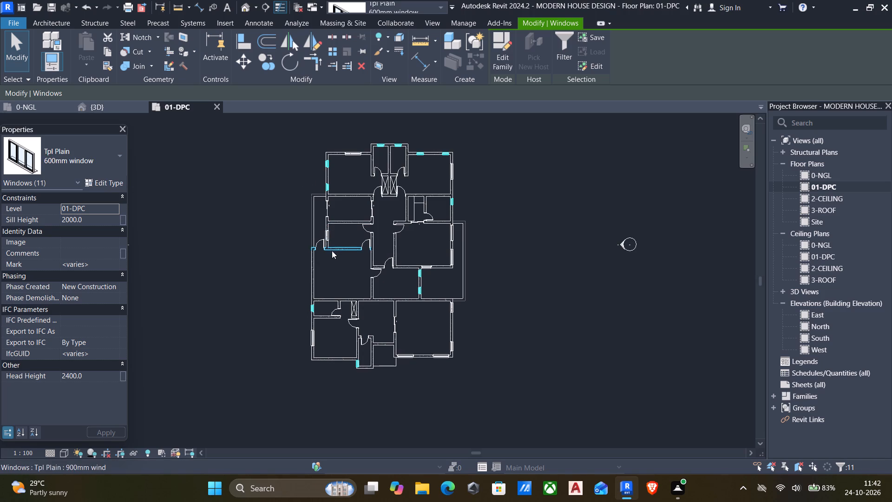
Select all "600mm window" instances from the house's west side in 3D and check them in the 01-DPC plan.
left_click(243, 7)
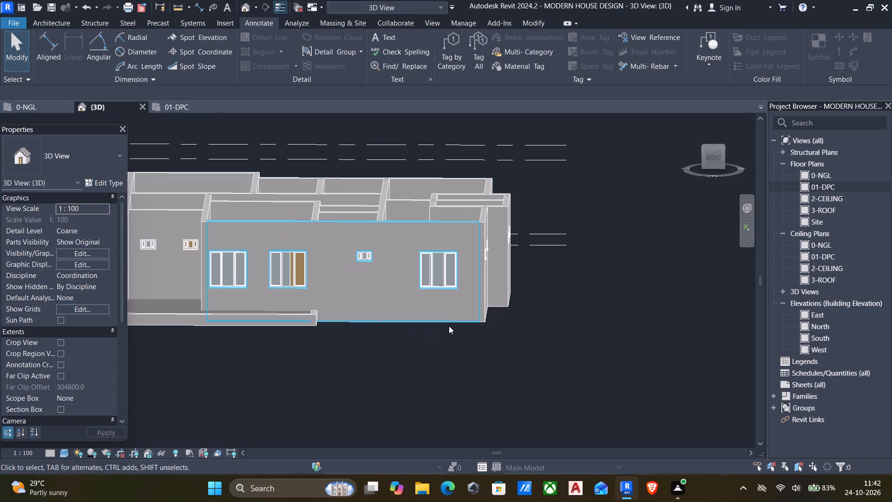
scroll(449, 326, "down", 2)
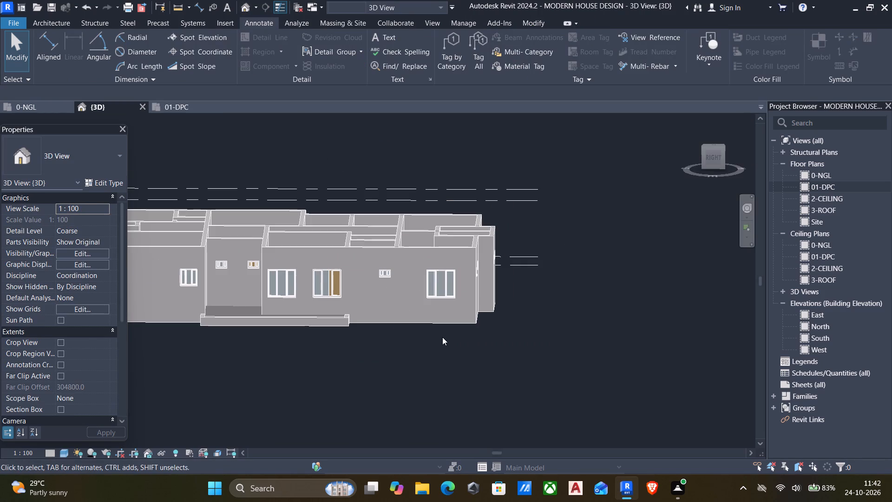
middle_click_drag(445, 337, 476, 326)
middle_click_drag(477, 326, 209, 383, "shift")
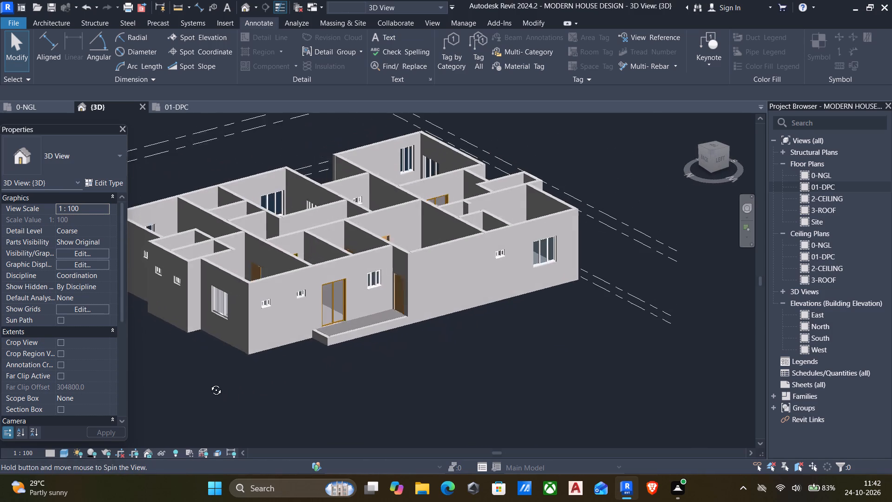
middle_click_drag(209, 383, 154, 344, "shift")
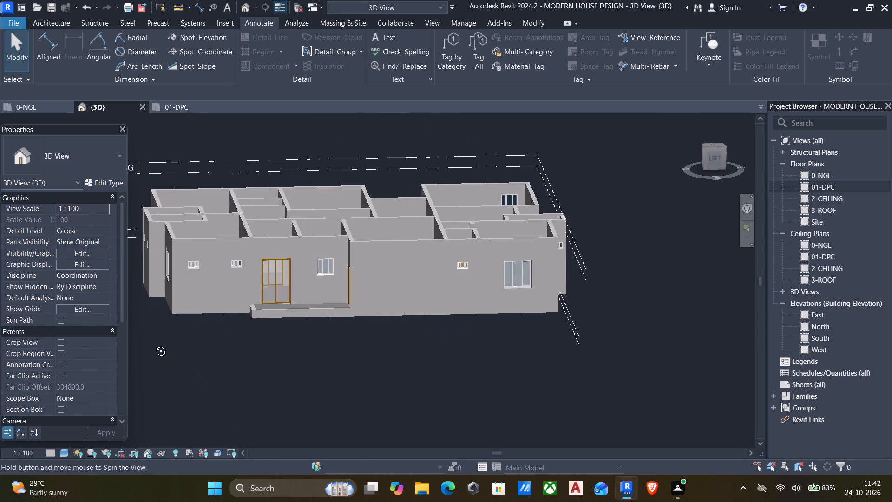
middle_click_drag(154, 344, 142, 332, "shift")
left_click(188, 258)
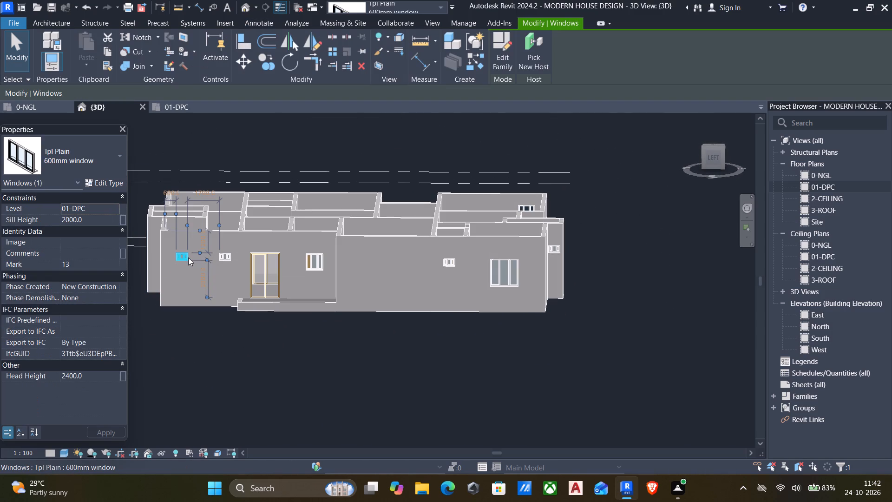
type("sa")
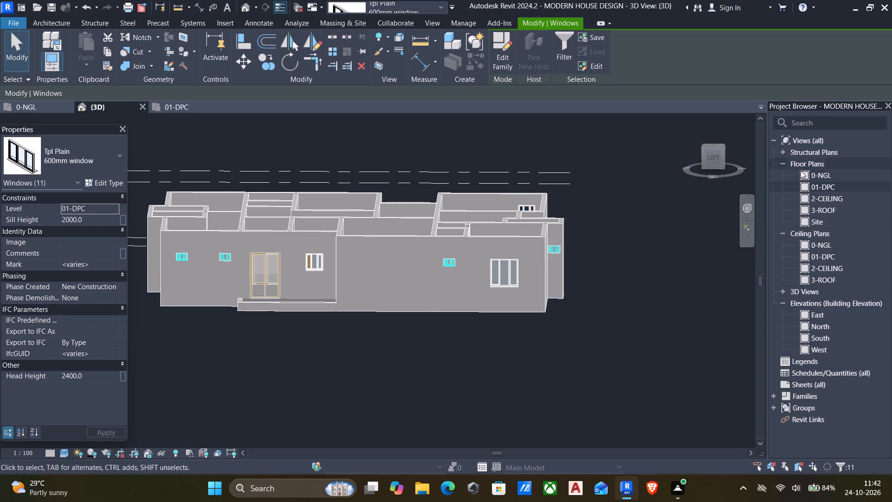
double_click(835, 188)
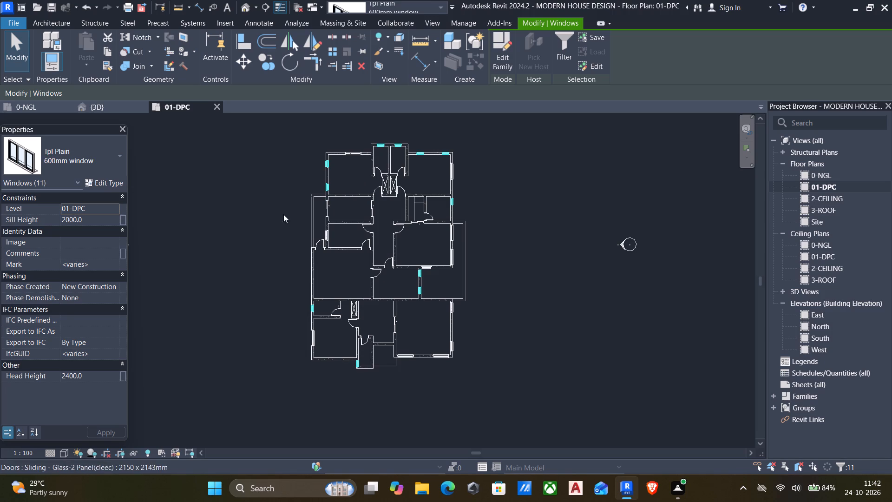
Inspect the windows on the house's west and north sides in the 3D view.
left_click(246, 10)
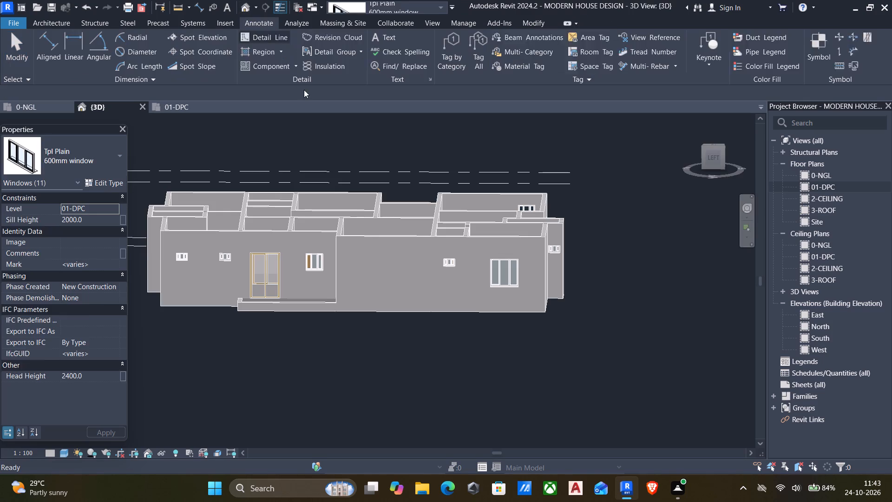
middle_click_drag(386, 310, 453, 298, "shift")
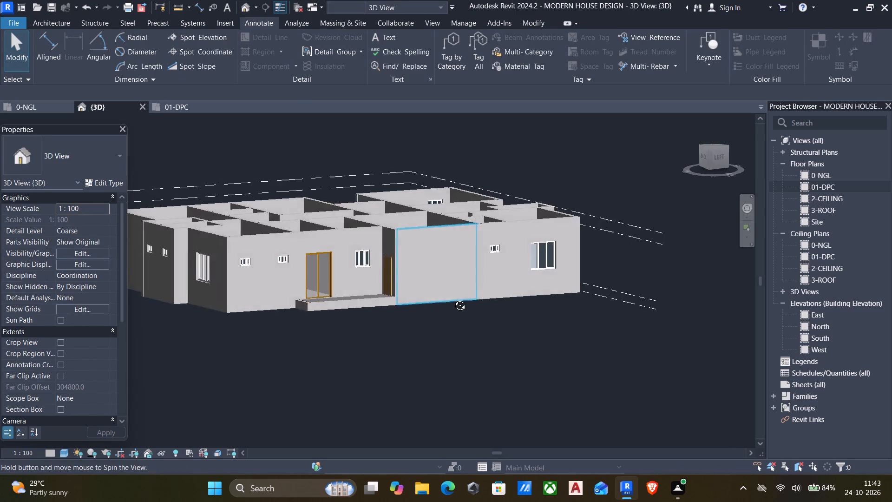
middle_click_drag(453, 298, 505, 285, "shift")
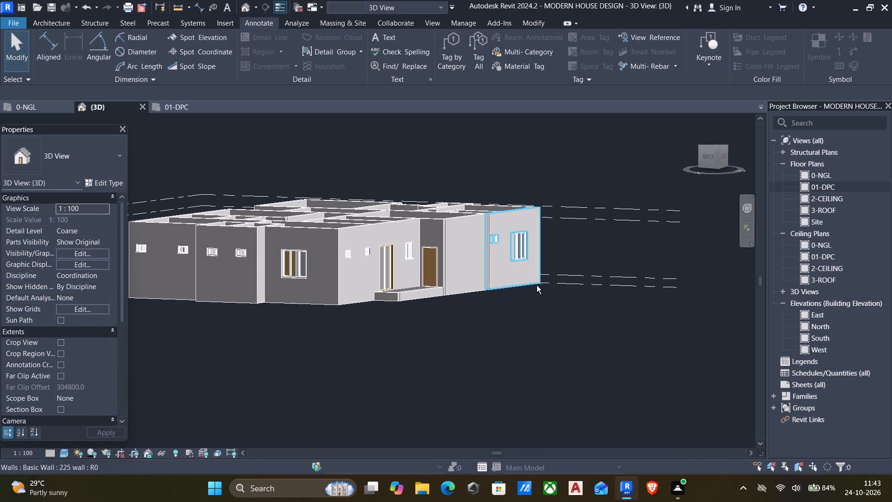
middle_click_drag(470, 304, 361, 350, "shift")
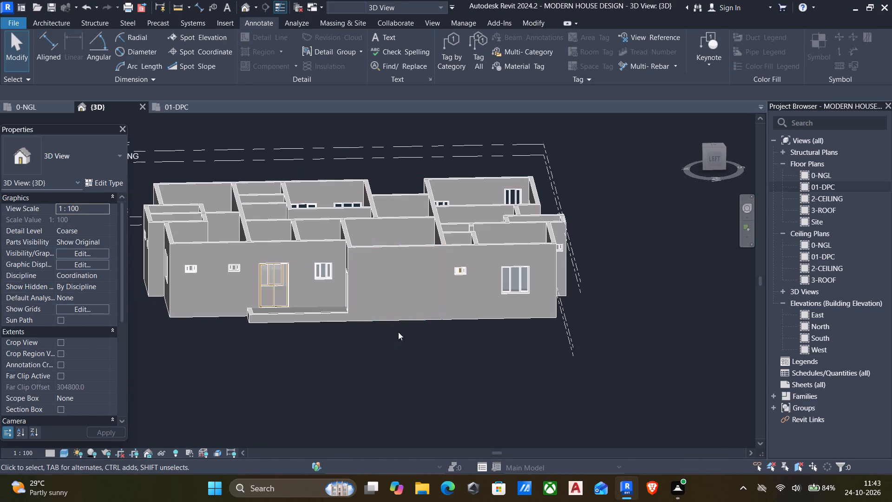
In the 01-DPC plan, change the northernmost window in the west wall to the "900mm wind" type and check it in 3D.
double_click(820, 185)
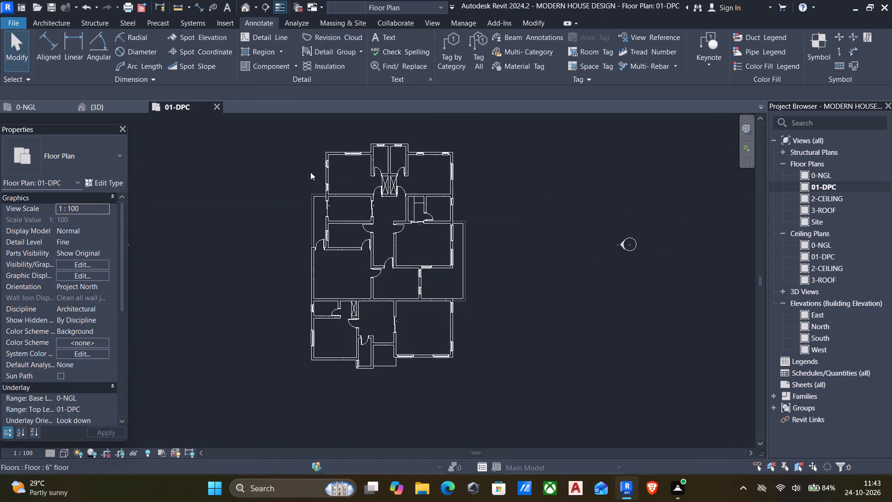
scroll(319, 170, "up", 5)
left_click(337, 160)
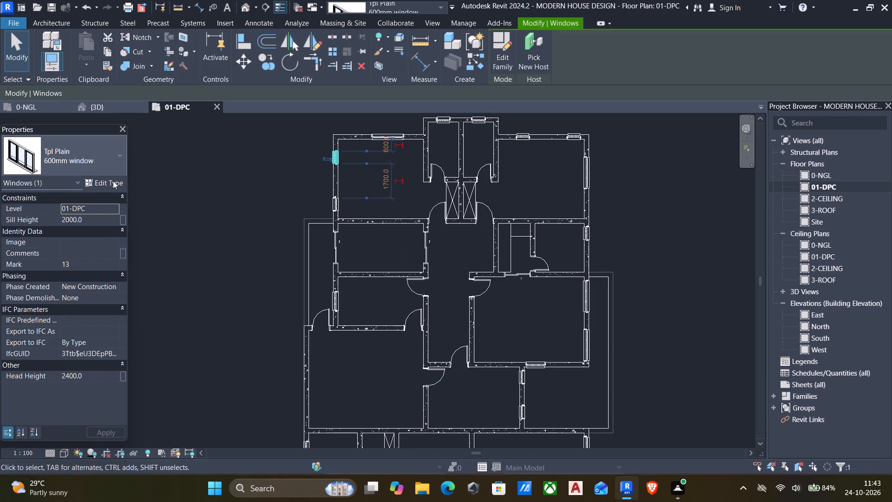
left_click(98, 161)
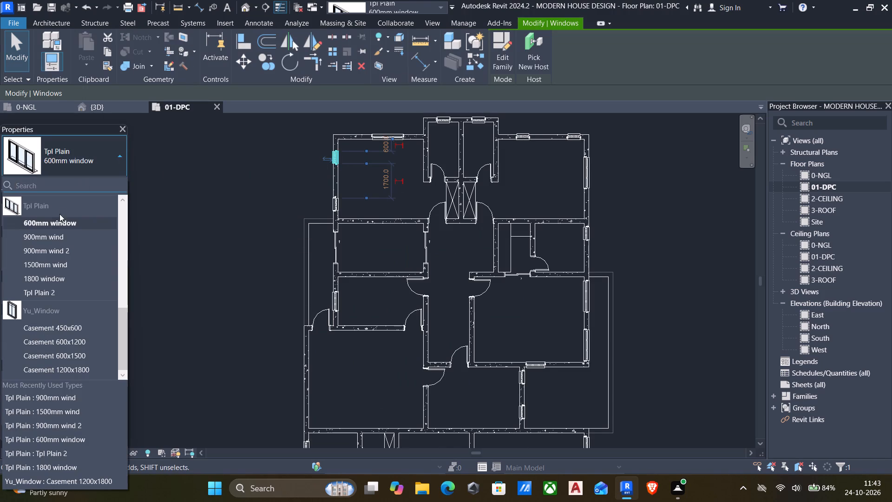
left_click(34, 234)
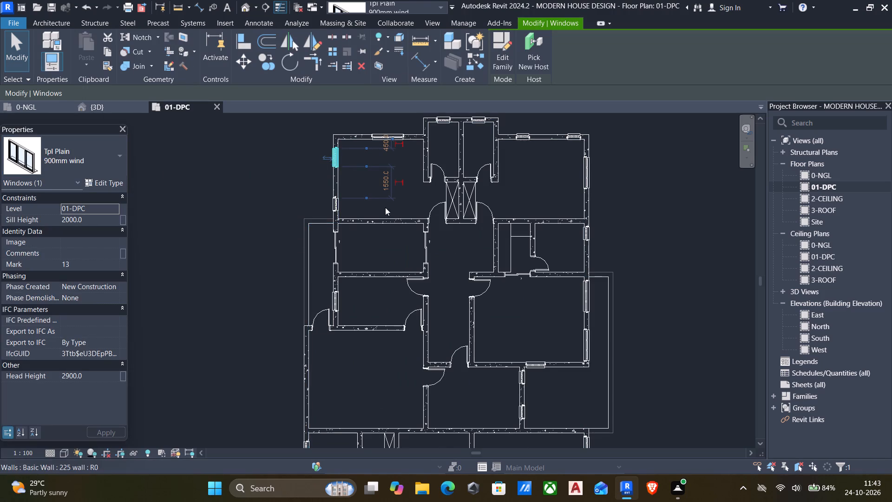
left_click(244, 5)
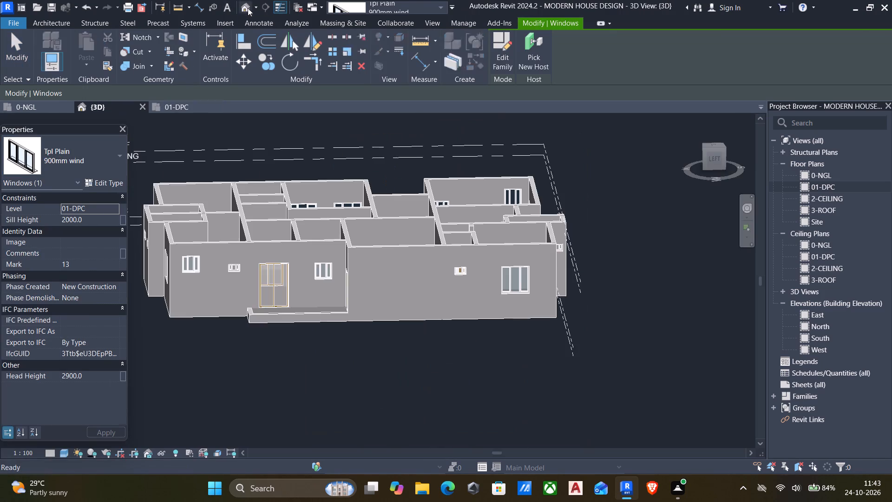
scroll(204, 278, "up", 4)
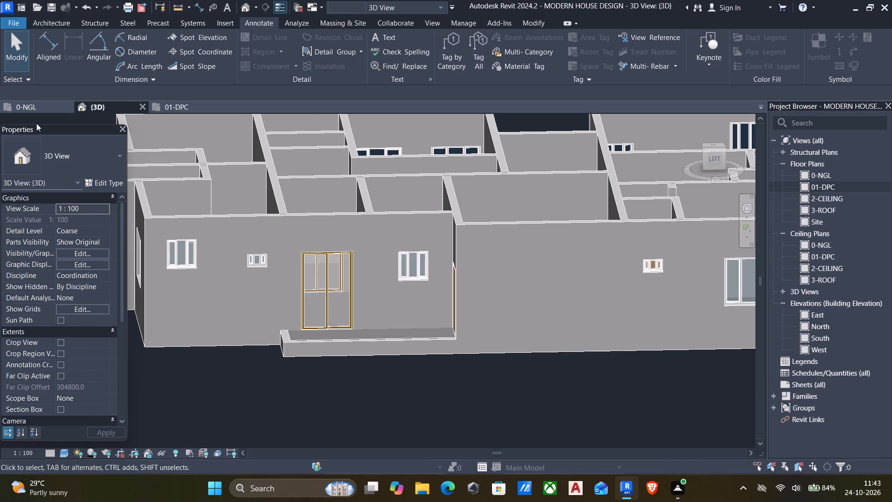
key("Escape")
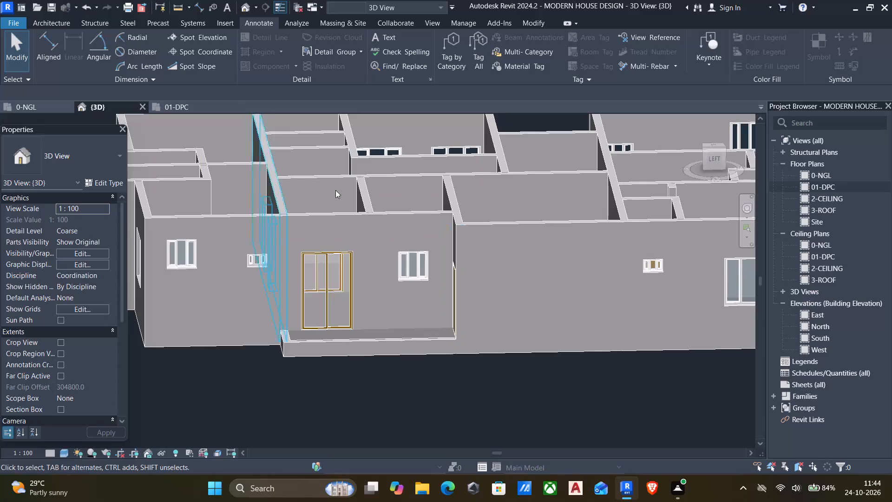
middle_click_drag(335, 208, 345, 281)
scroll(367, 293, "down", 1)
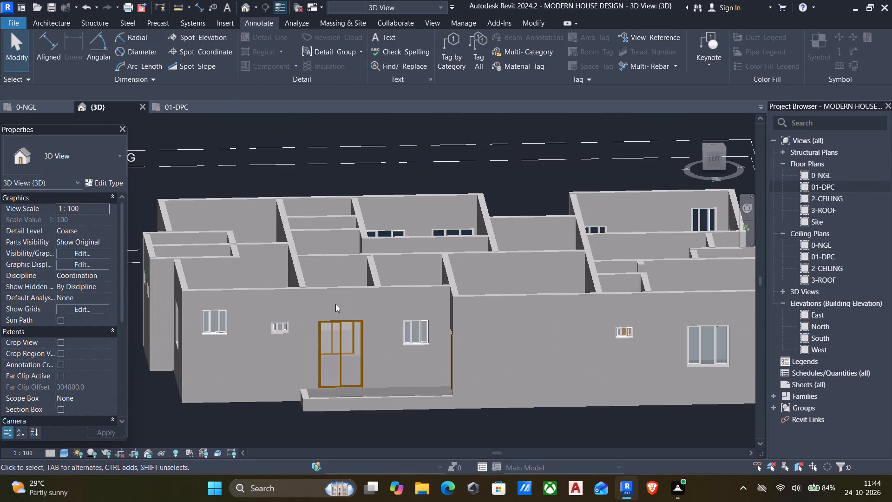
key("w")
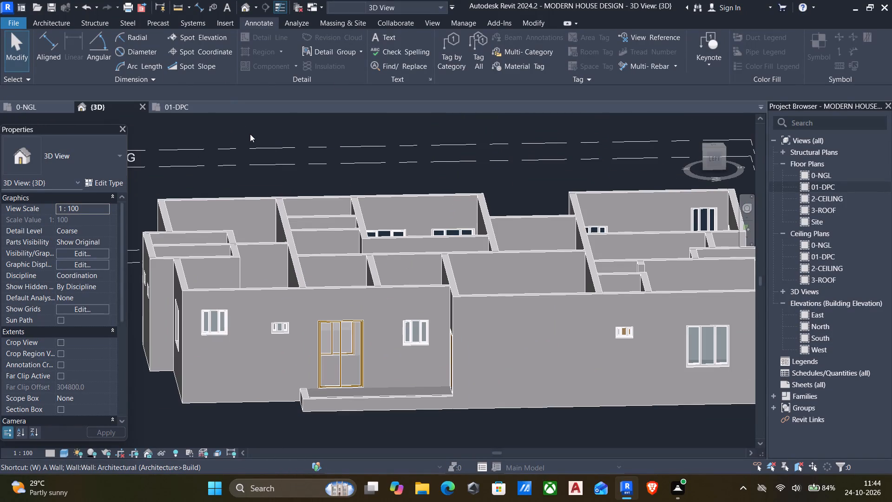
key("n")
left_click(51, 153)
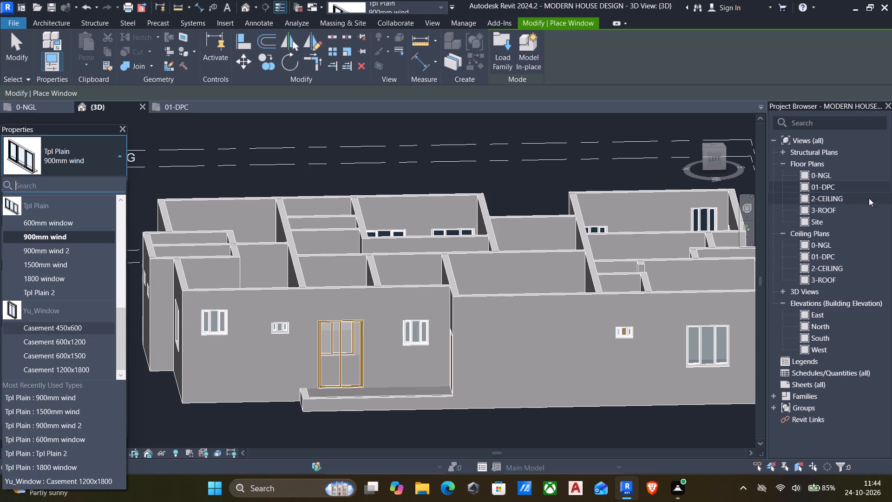
In the 01-DPC plan, delete the northernmost window in the west wall of the northwest room.
double_click(837, 184)
double_click(837, 184)
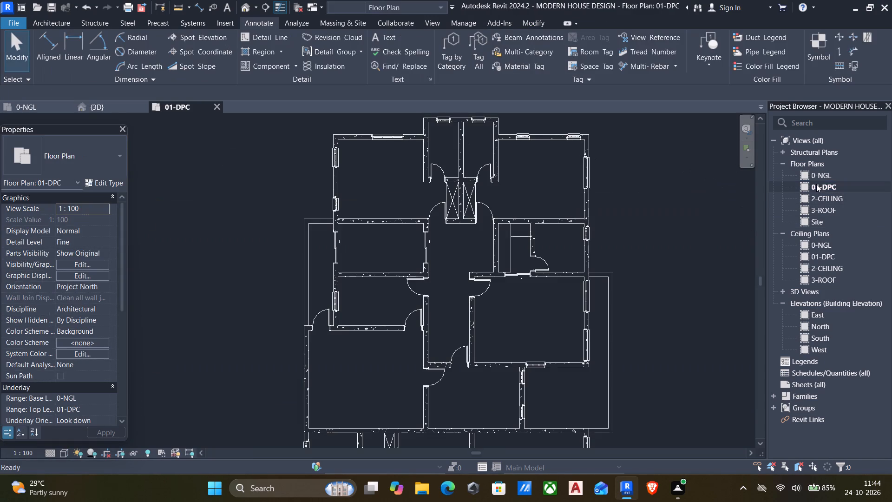
scroll(342, 157, "up", 4)
key("Escape")
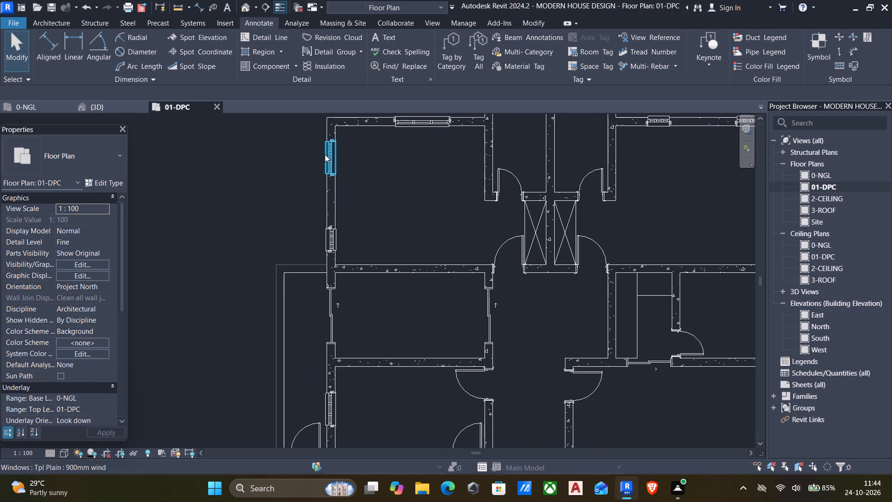
left_click(326, 148)
key("Delete")
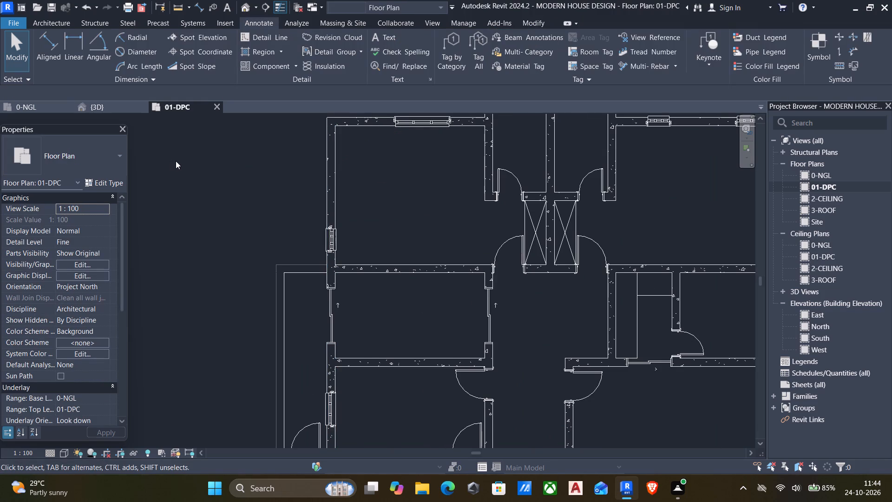
Place a Yu_Window "Casement 600x1200" in the northwest room's west wall, 600 mm from the north wall's inner face.
key("w")
key("n")
left_click(90, 167)
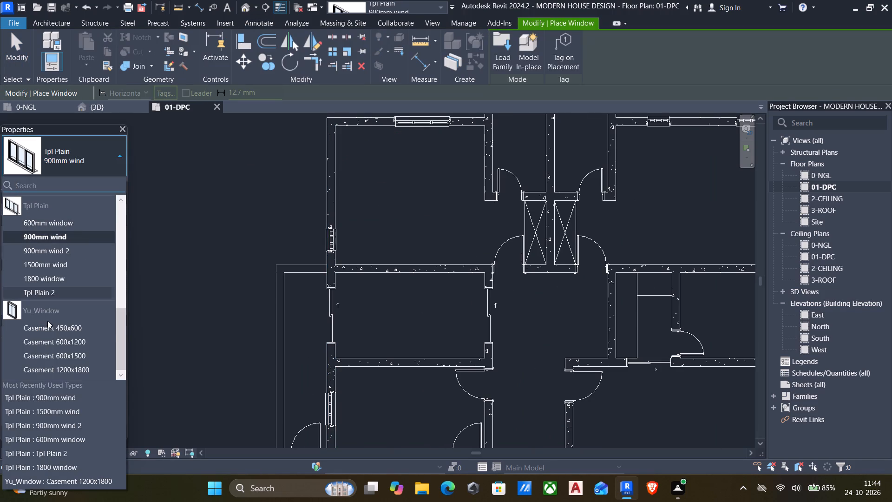
left_click(49, 340)
left_click(331, 158)
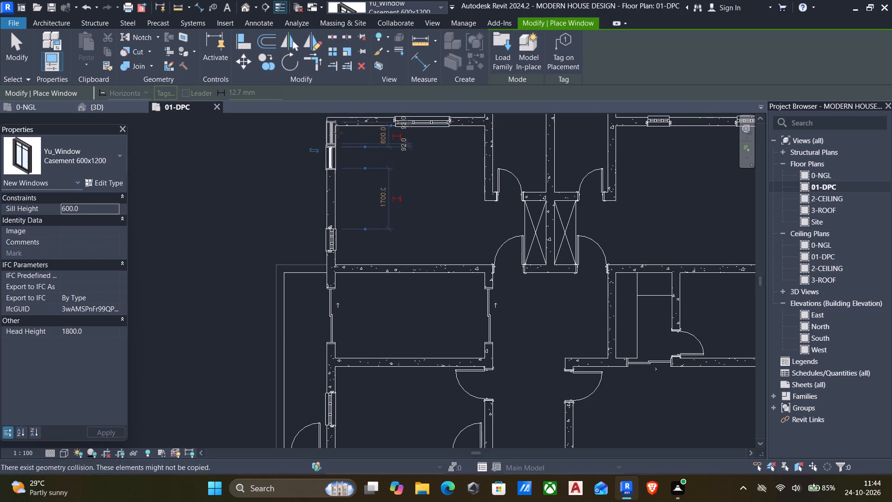
Inspect the casement window's height against the sliding door and the other windows along the west wall in 3D.
left_click(247, 8)
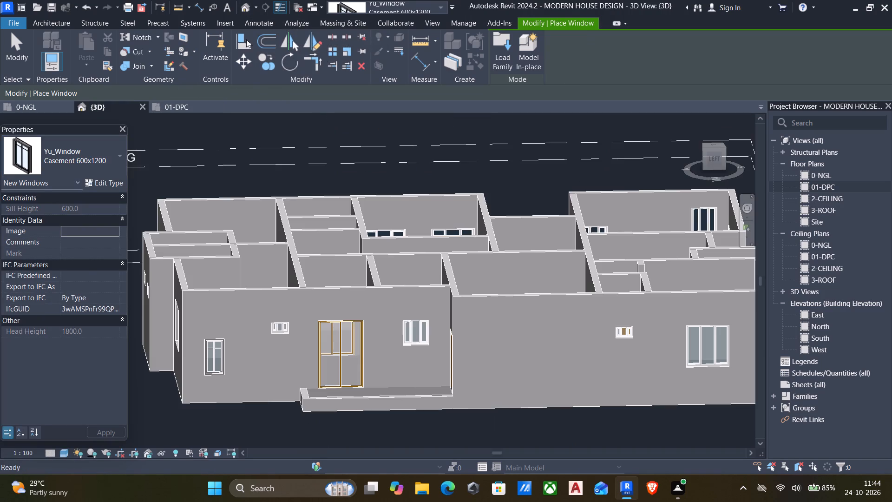
key("Escape")
middle_click_drag(243, 362, 234, 316, "shift")
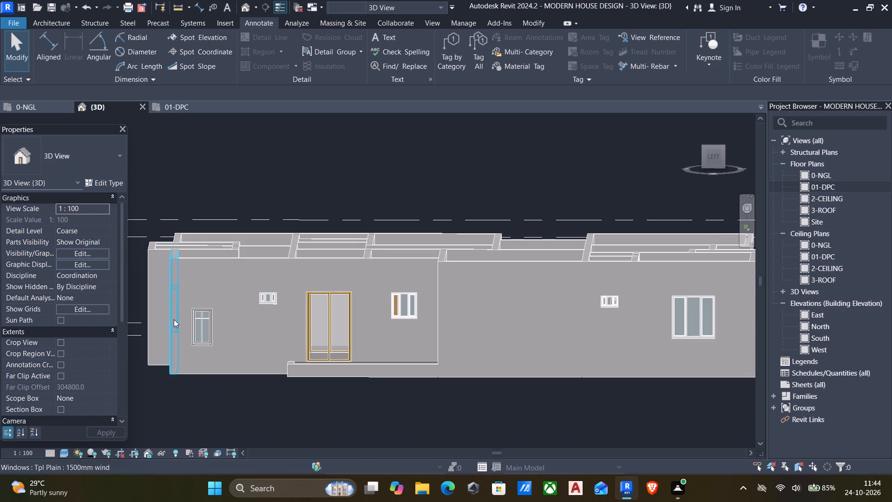
middle_click_drag(337, 355, 336, 355, "shift")
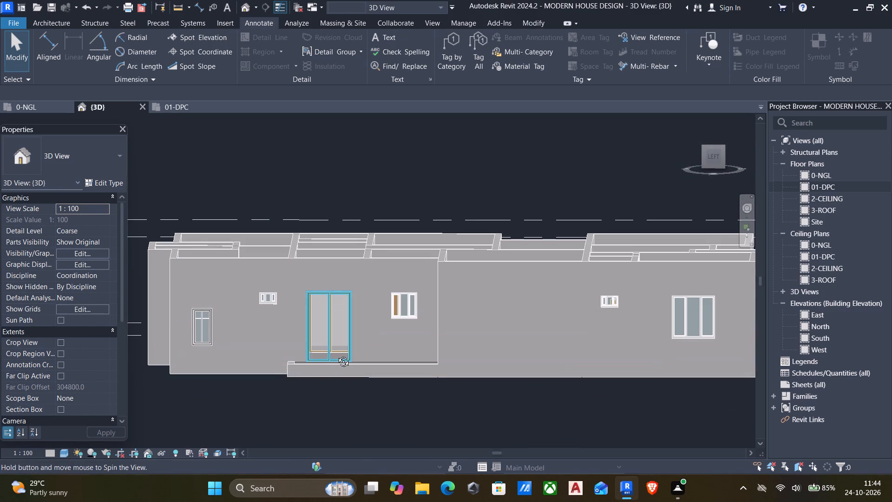
middle_click_drag(336, 355, 326, 348, "shift")
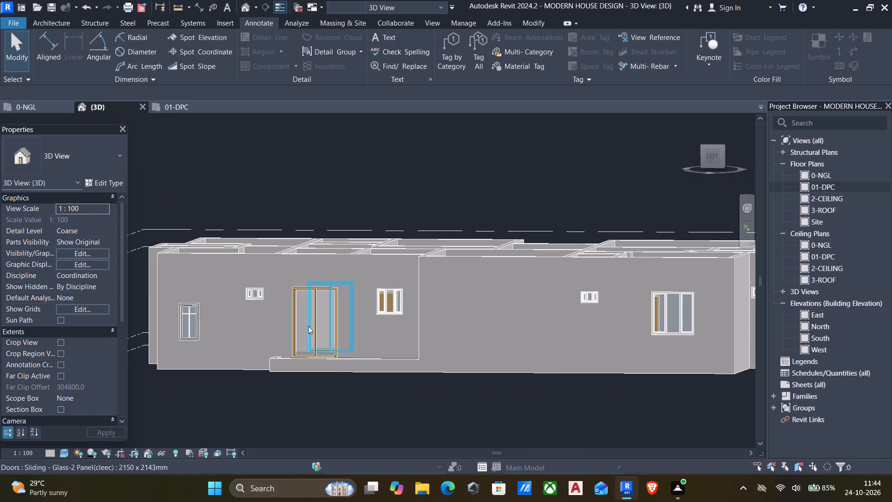
middle_click_drag(299, 323, 288, 319, "shift")
middle_click_drag(226, 330, 235, 329, "shift")
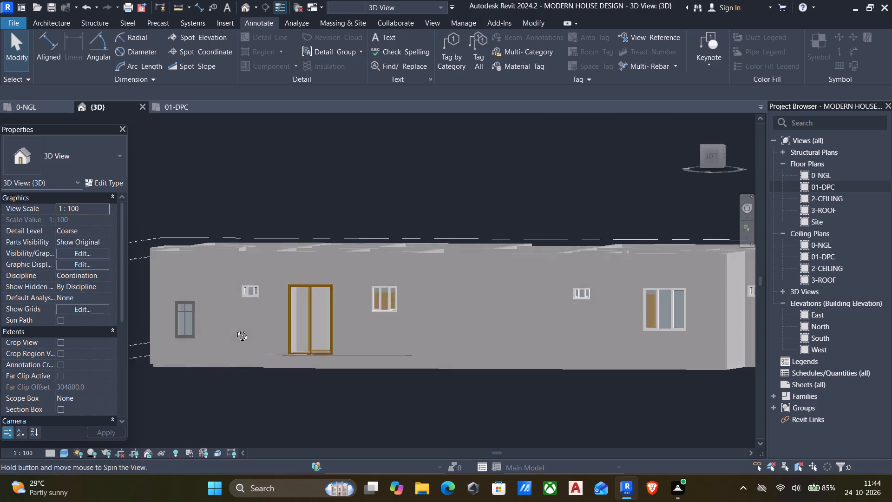
middle_click_drag(235, 329, 243, 331, "shift")
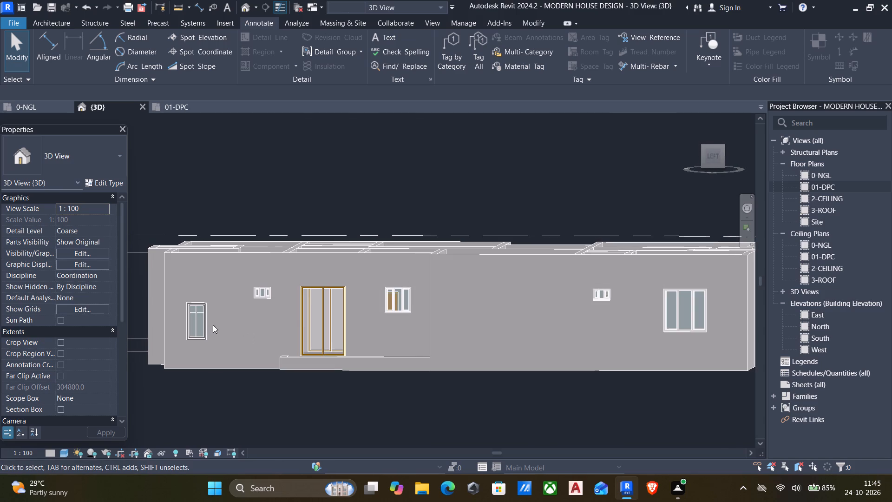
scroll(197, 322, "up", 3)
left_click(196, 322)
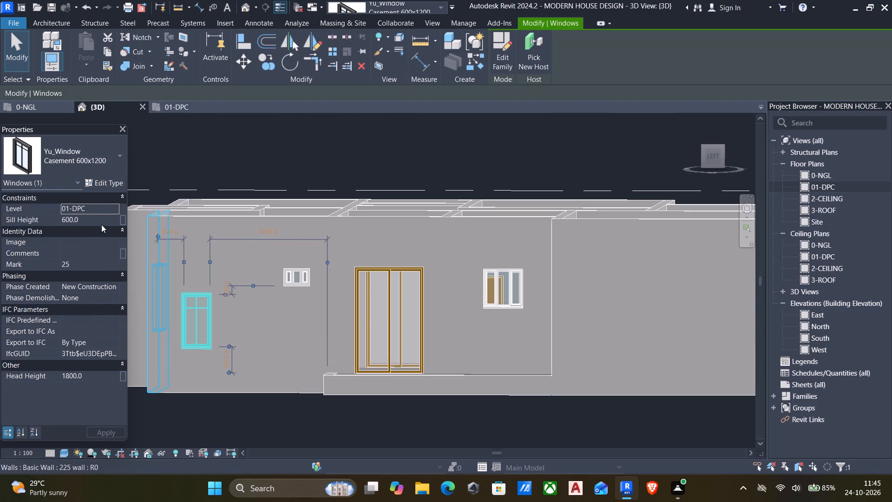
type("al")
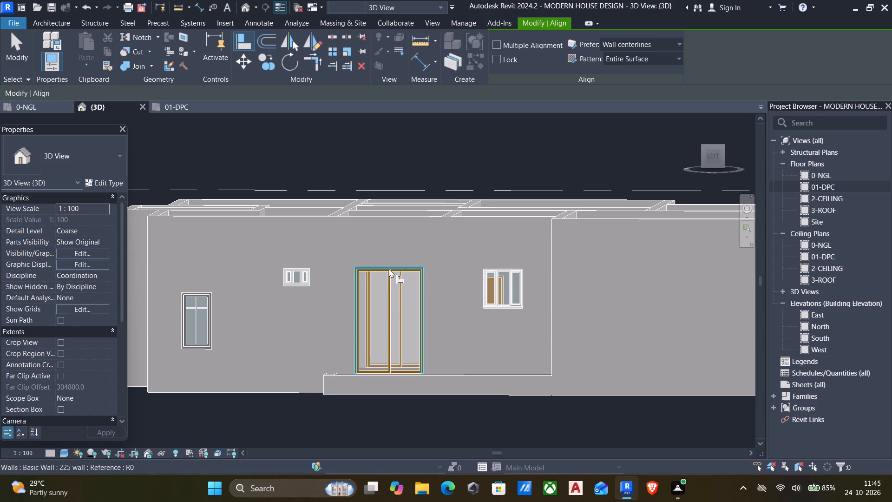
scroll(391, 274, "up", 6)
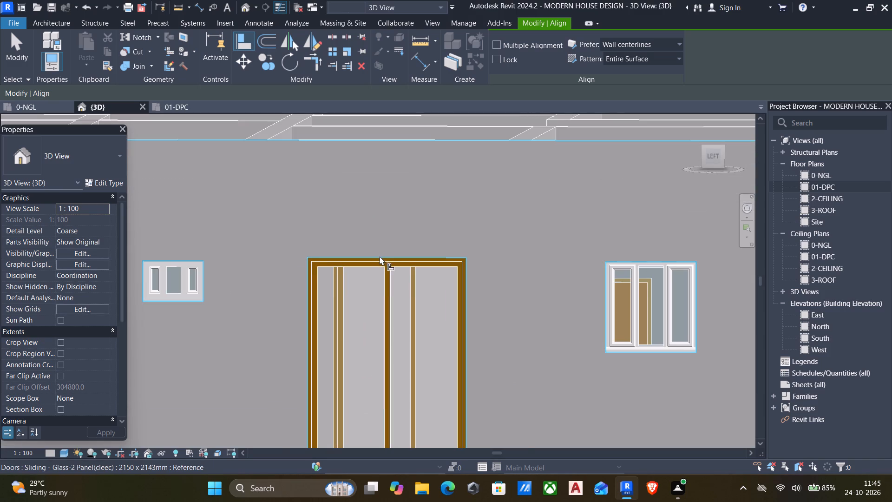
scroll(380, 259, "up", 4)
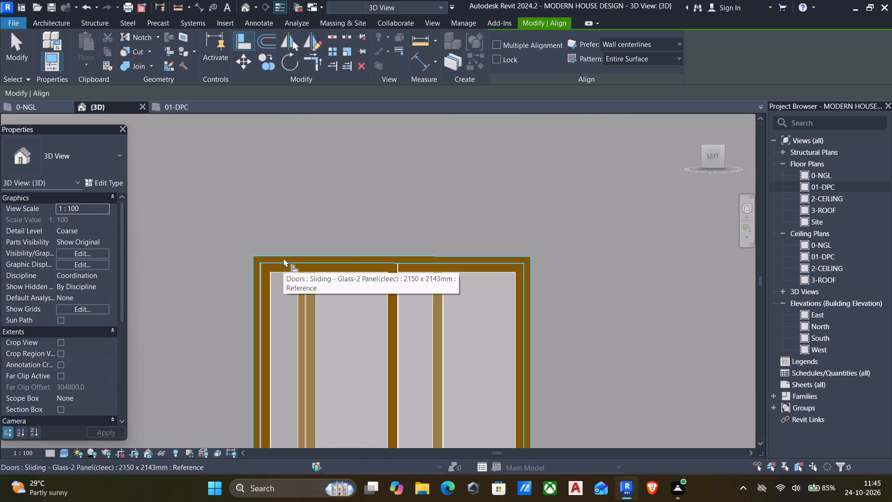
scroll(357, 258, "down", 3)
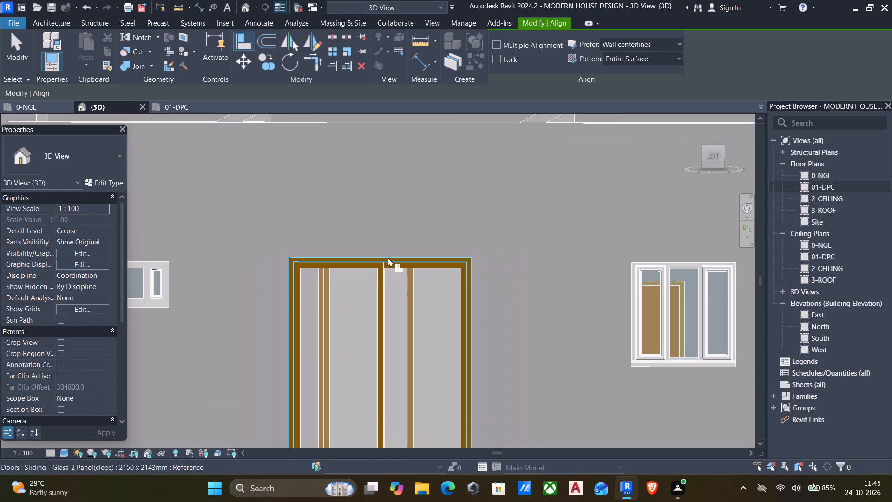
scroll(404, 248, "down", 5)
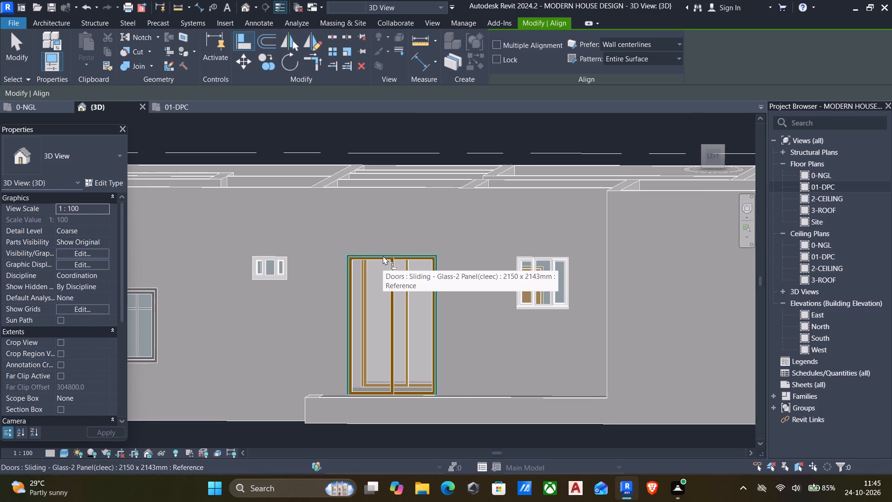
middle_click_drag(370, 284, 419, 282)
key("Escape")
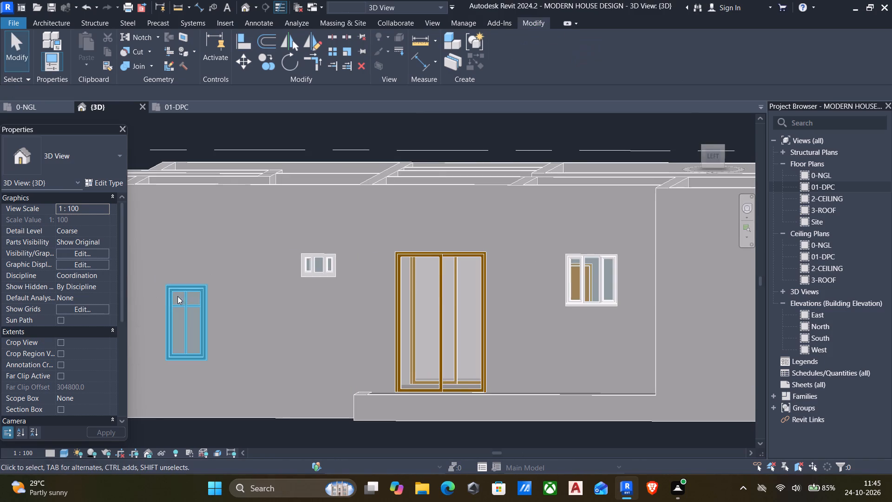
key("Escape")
Nudge the Casement 600x1200 window upward on the west wall to a sill height of 1080 mm.
left_click(189, 296)
key("Up")
key("Up")
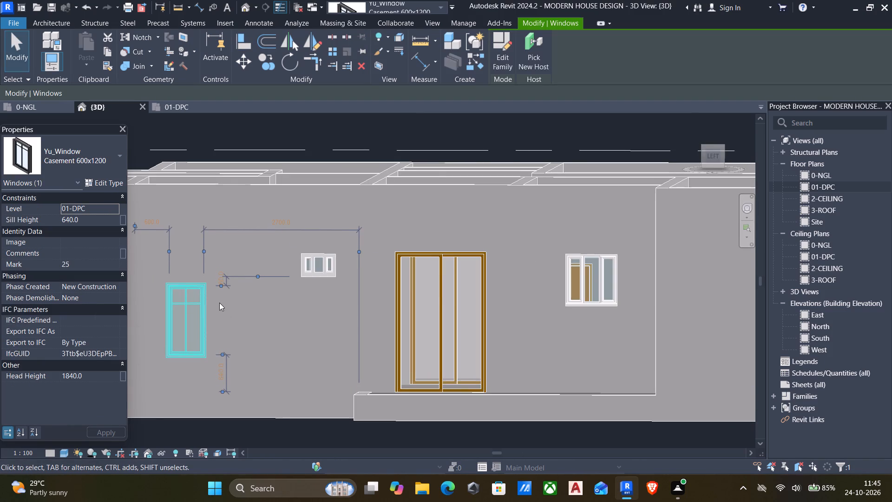
key("Up")
key("Up")
key("Up")
key("Up")
key("Up")
key("Up")
key("Up")
key("Up")
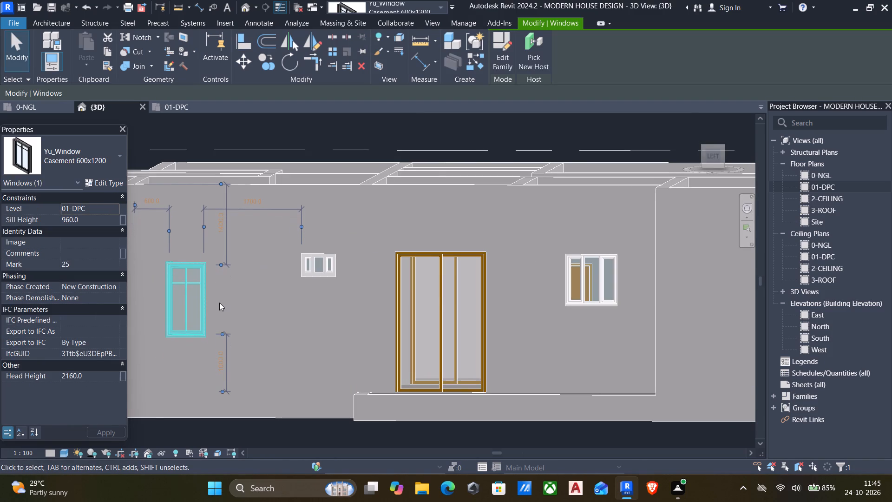
key("Up")
key("Up")
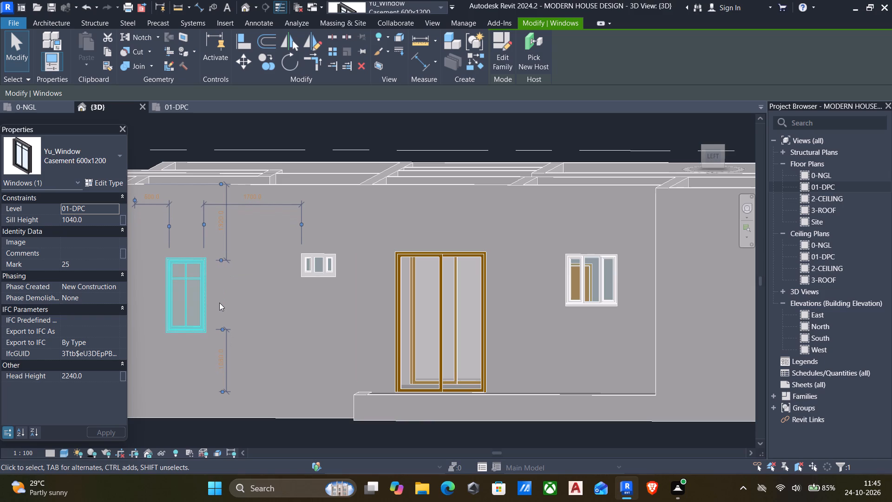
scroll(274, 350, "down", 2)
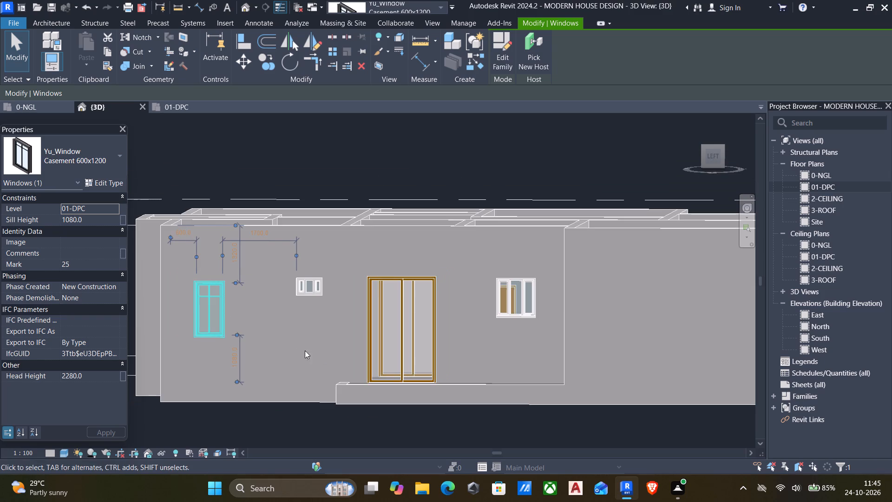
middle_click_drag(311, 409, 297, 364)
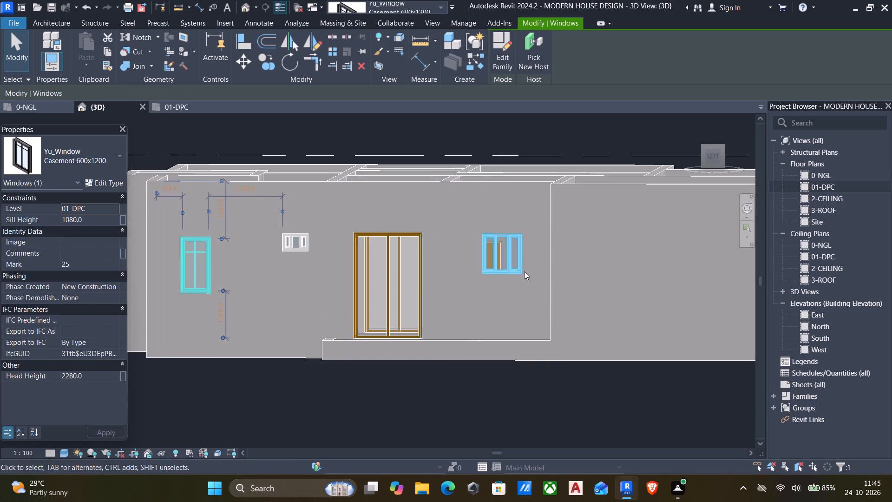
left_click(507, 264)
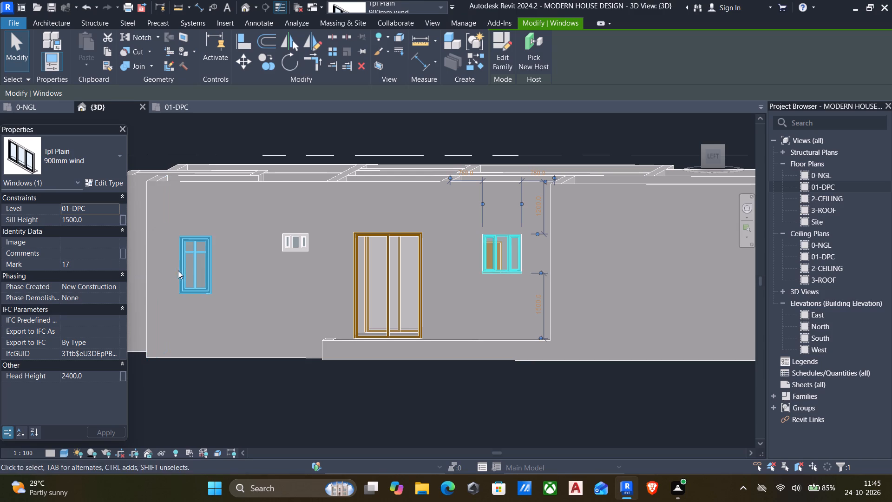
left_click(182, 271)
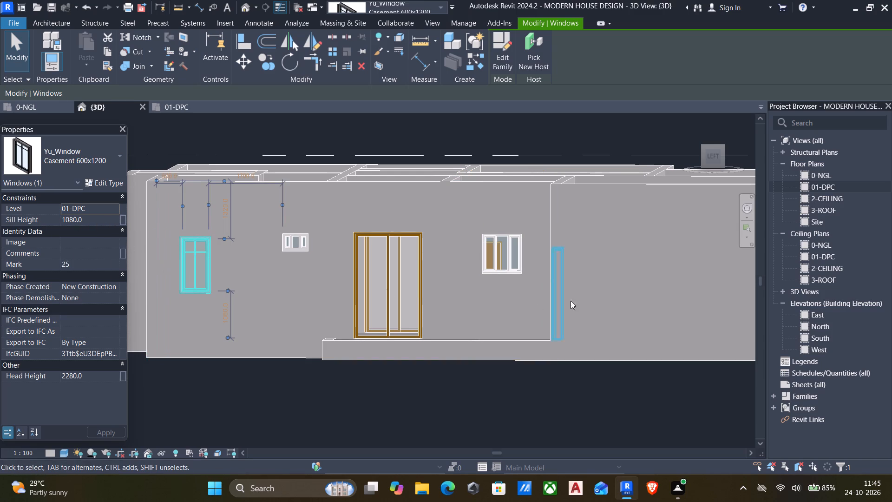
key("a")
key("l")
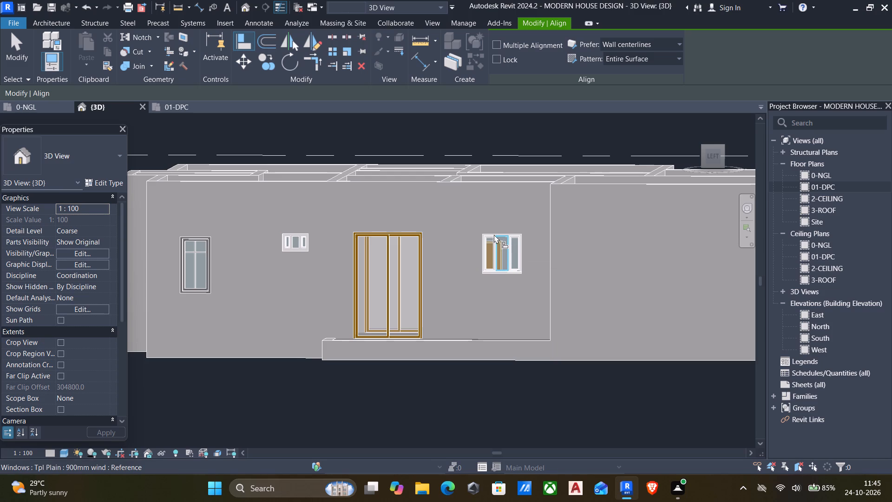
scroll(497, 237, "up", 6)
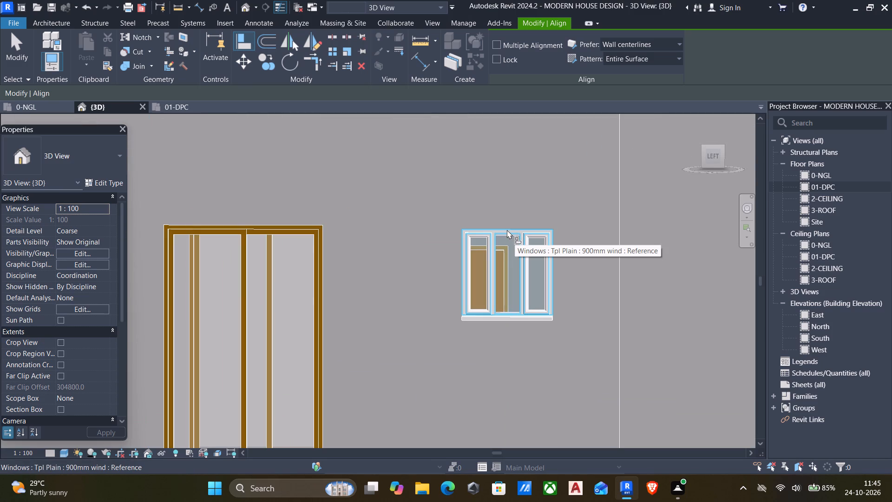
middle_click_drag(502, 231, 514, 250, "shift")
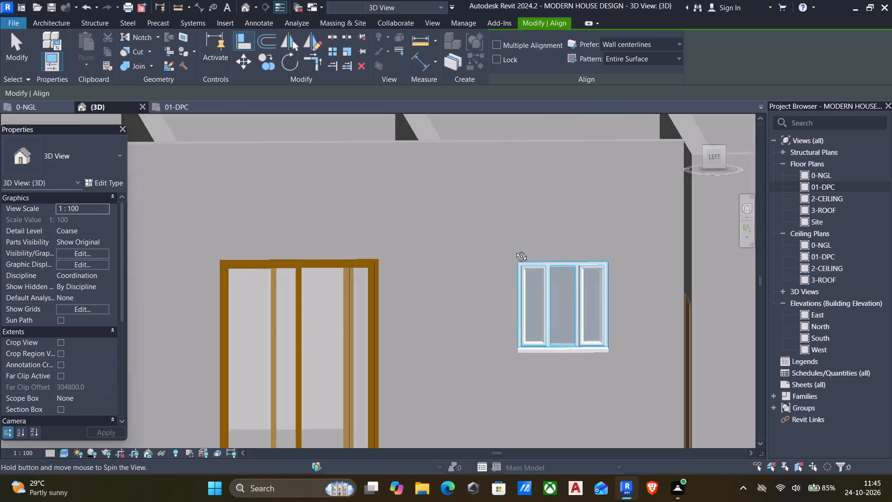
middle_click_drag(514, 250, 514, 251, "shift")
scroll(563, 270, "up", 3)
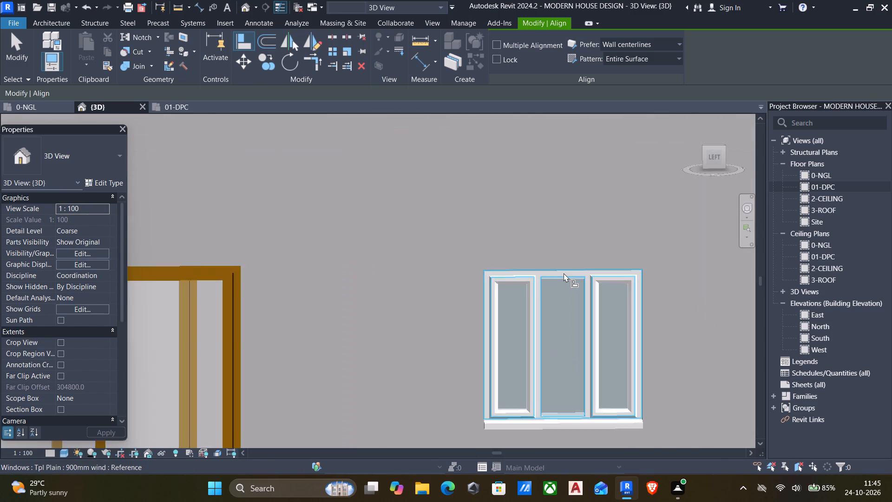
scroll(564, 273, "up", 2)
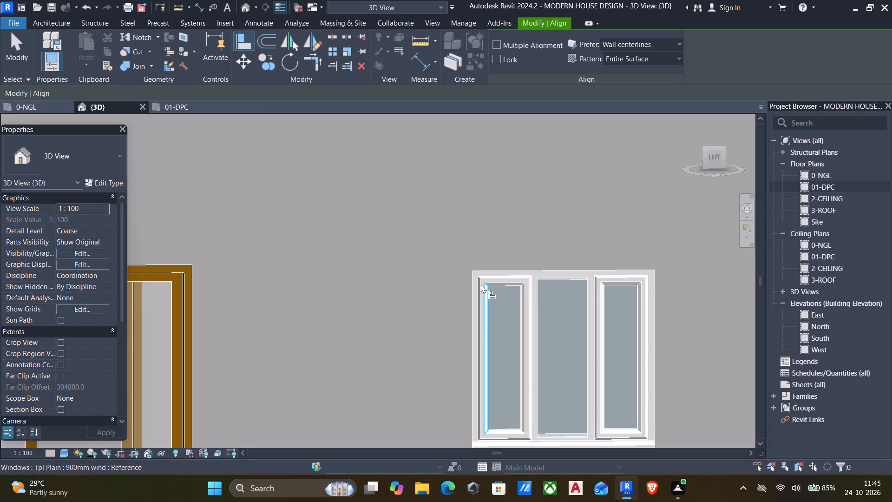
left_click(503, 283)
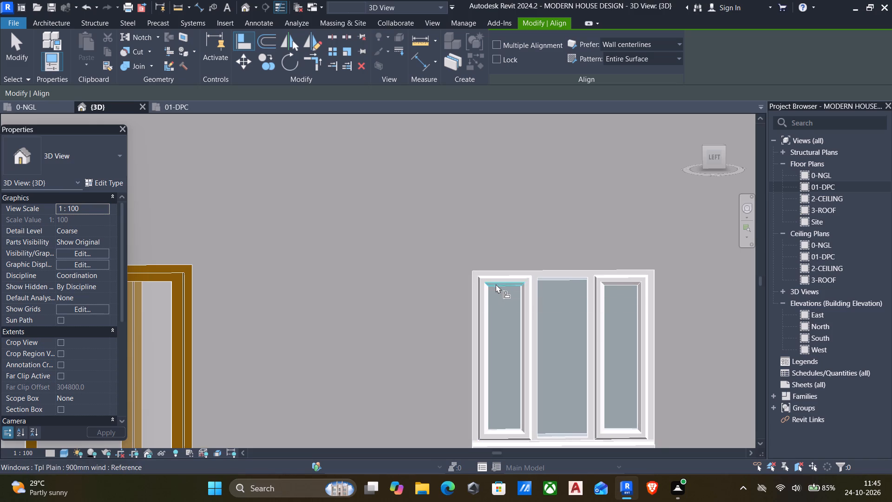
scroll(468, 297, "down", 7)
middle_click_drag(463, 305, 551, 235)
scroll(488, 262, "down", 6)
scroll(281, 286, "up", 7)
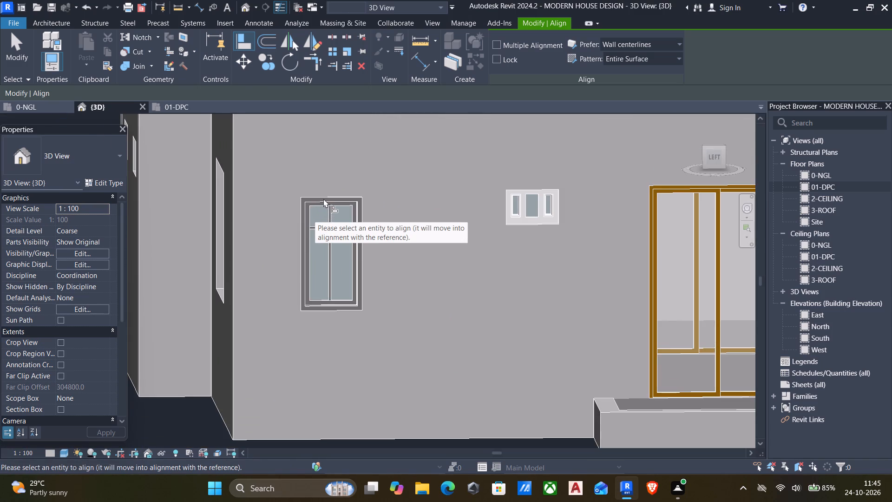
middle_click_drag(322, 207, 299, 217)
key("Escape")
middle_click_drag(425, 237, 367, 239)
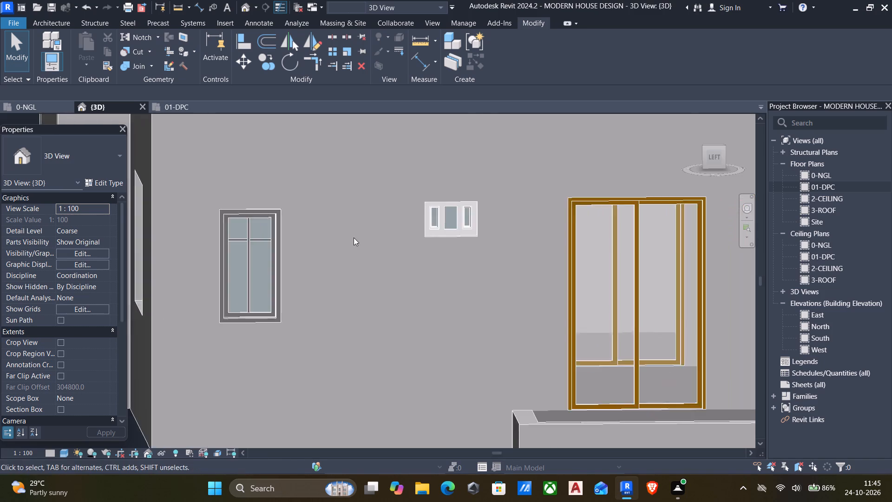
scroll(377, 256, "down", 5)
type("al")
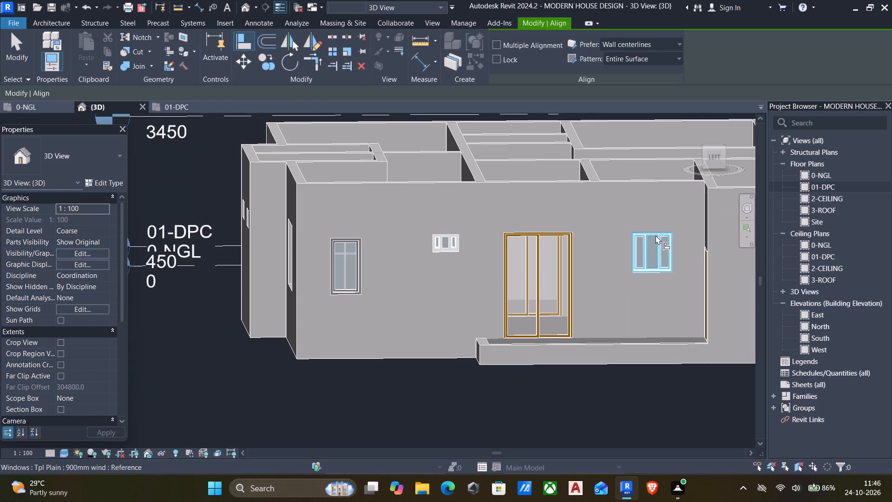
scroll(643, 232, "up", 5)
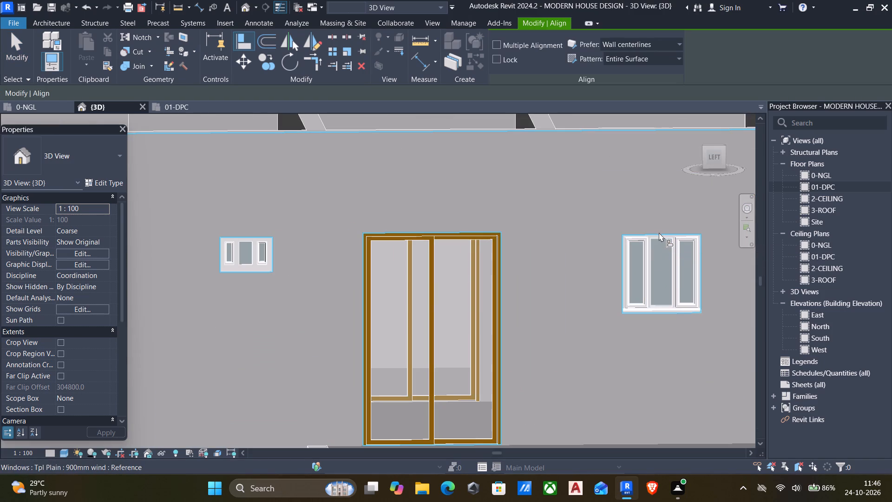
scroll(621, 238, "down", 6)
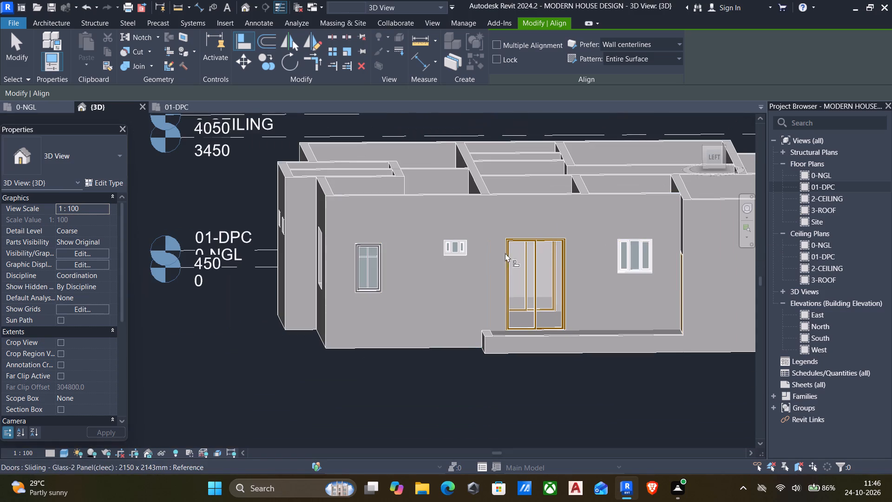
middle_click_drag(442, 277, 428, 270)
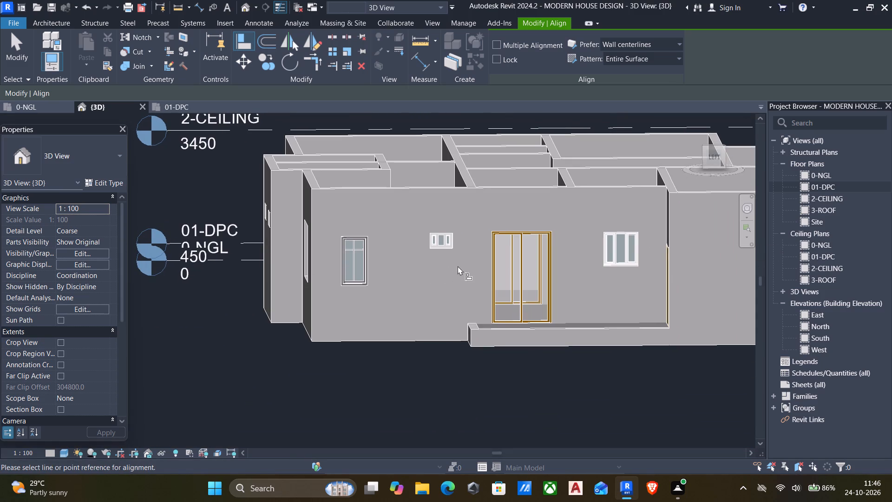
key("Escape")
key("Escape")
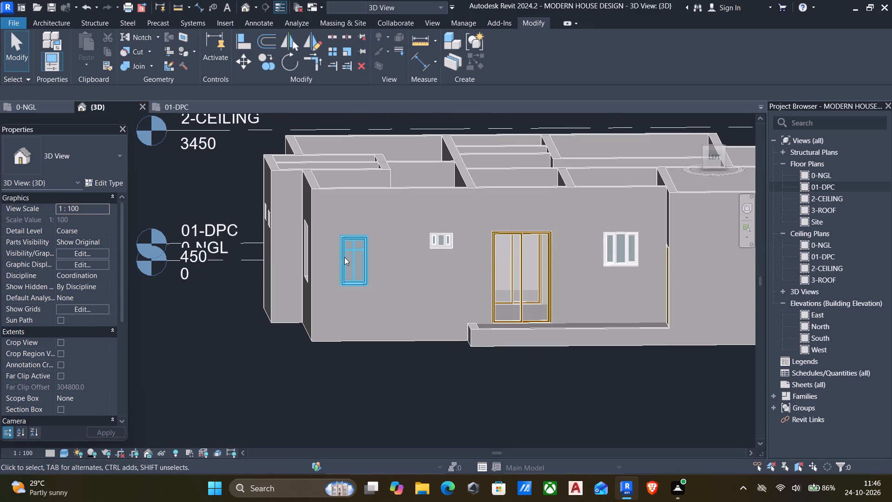
Nudge the Casement 600x1200 window on the west wall upward to a sill height of 1140 mm.
left_click(343, 257)
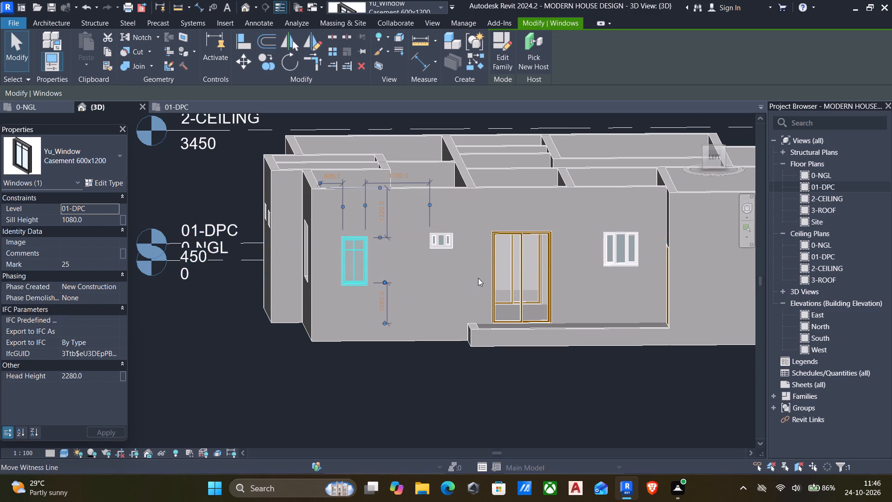
scroll(478, 277, "up", 2)
key("Up")
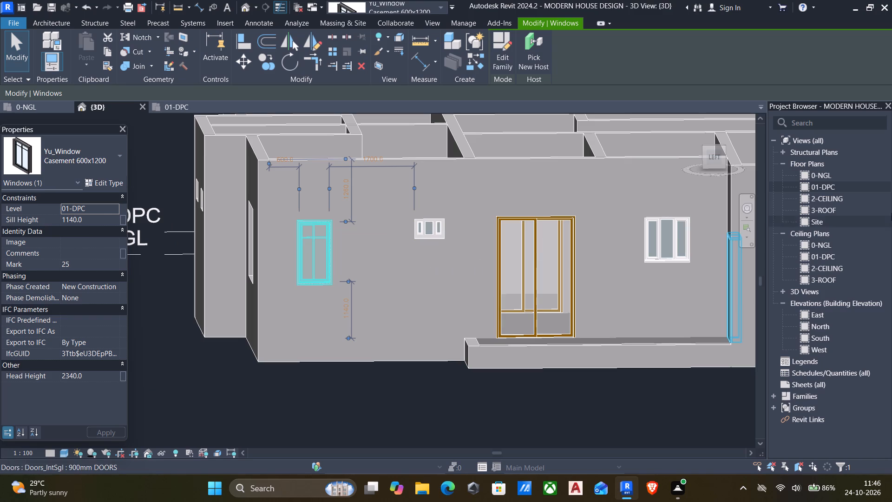
In the left 3D view, use Measure from the sliding door's top corner to check the west wall windows' head alignment.
left_click(716, 158)
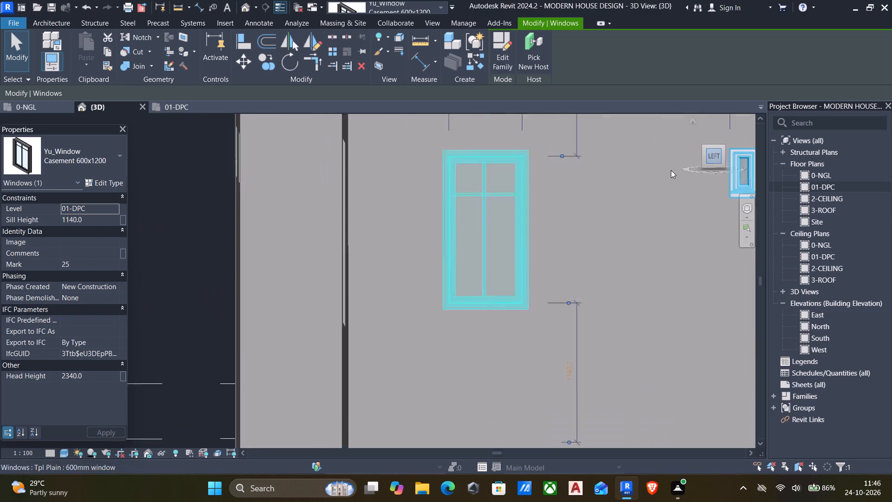
scroll(646, 197, "down", 7)
middle_click_drag(636, 228, 357, 281)
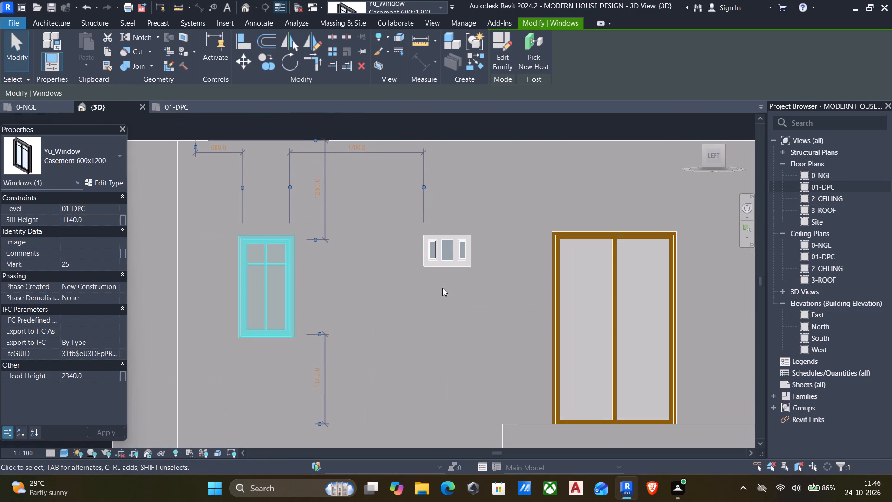
middle_click_drag(350, 321, 317, 326)
scroll(313, 326, "down", 3)
middle_click_drag(429, 318, 409, 324)
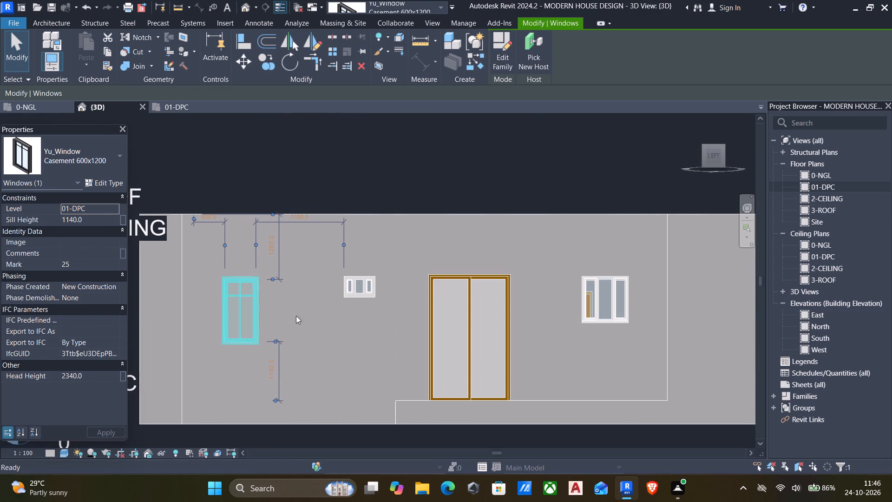
type("dd")
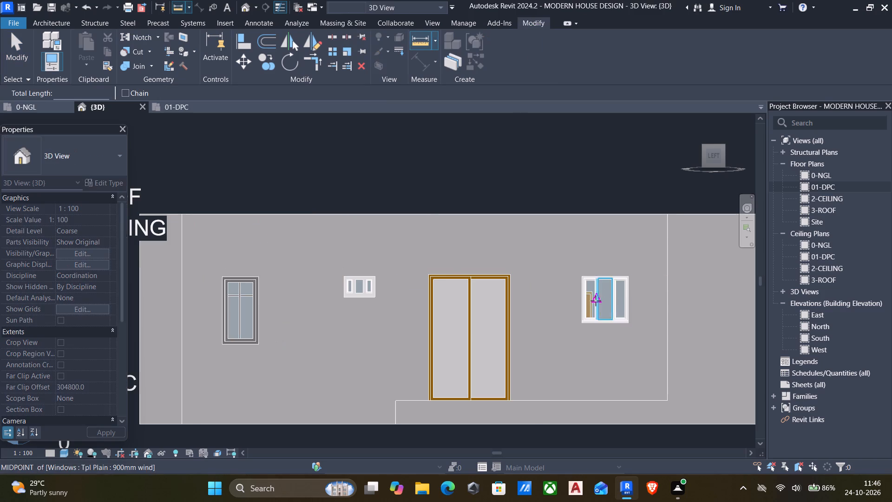
scroll(590, 302, "up", 4)
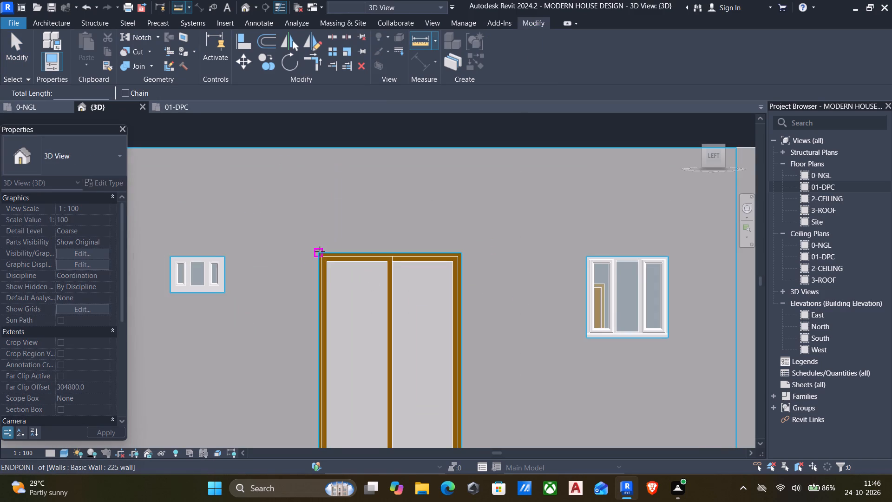
left_click(320, 251)
middle_click_drag(289, 252, 521, 246)
middle_click_drag(265, 244, 325, 244)
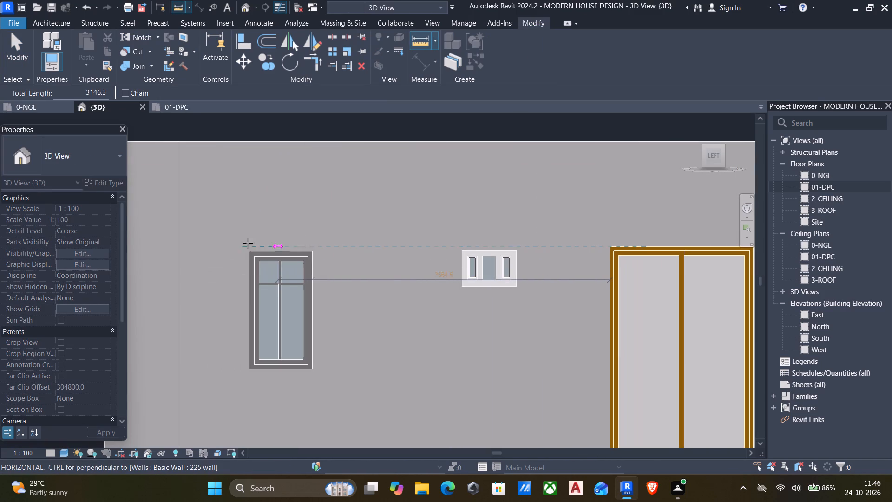
middle_click_drag(445, 248, 144, 248)
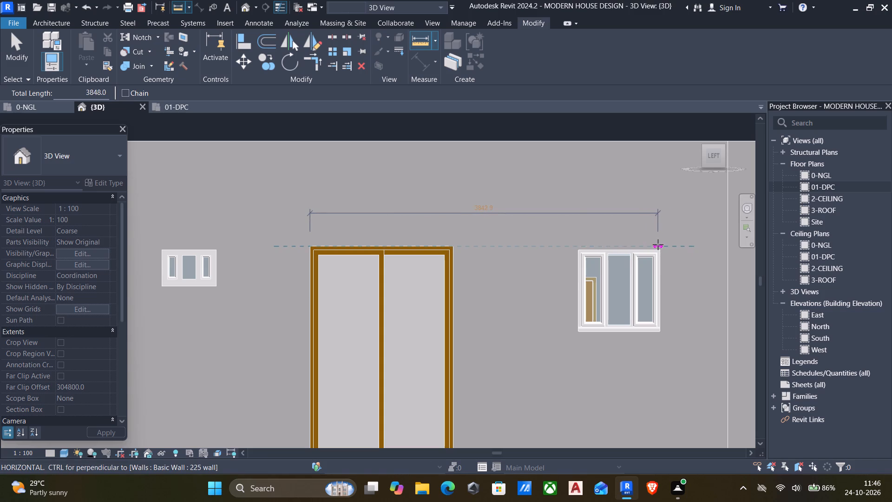
key("Escape")
scroll(603, 264, "down", 7)
middle_click_drag(455, 302, 454, 297)
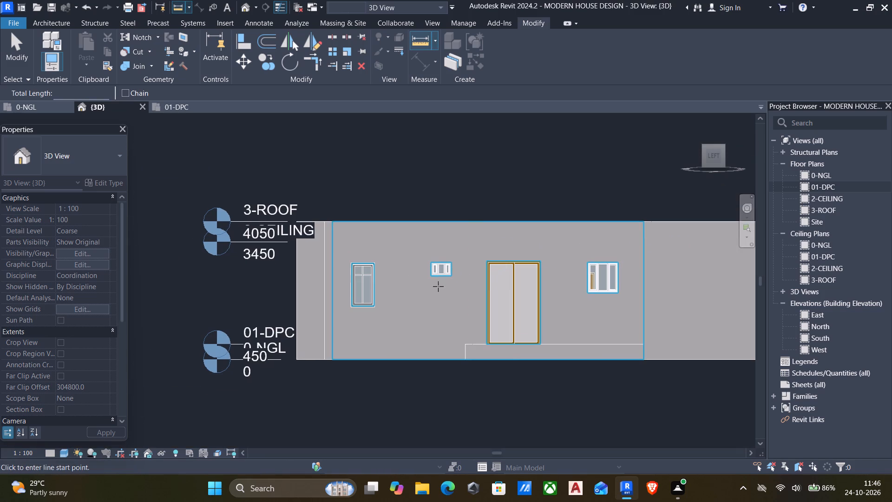
key("Escape")
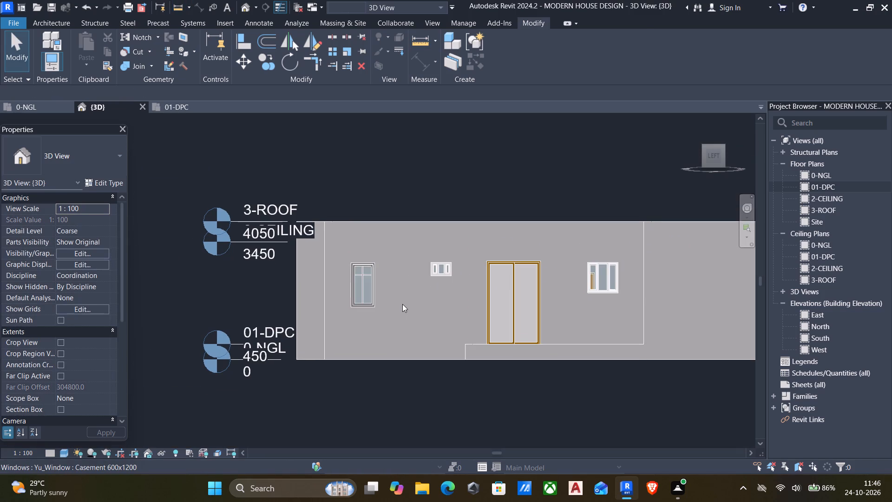
In the 01-DPC plan, delete the southern 600mm window in the west wall of the northwest room.
scroll(427, 315, "down", 3)
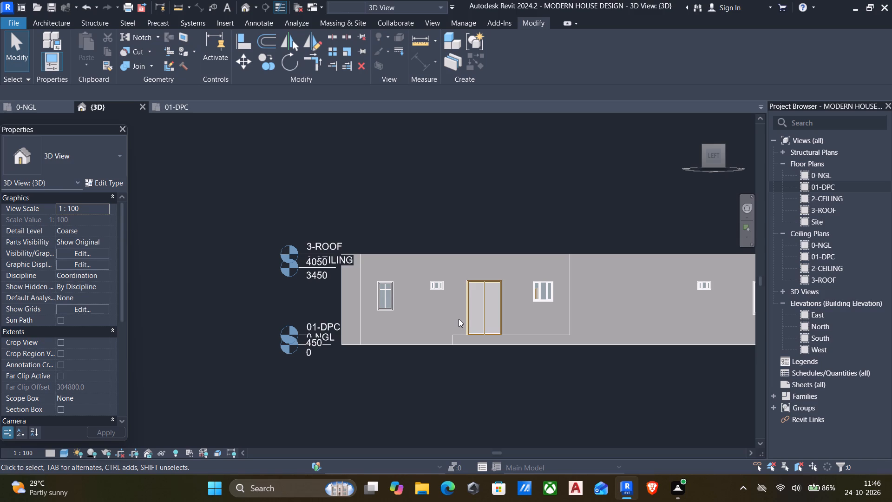
middle_click_drag(469, 319, 449, 328, "shift")
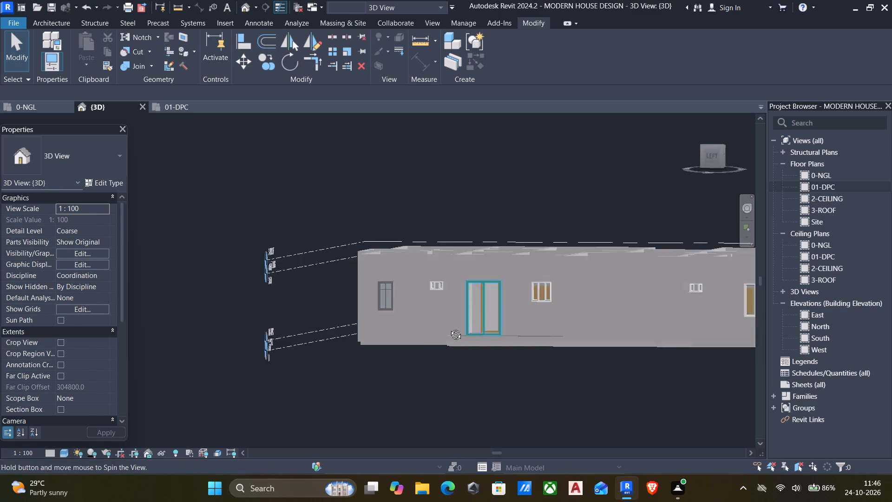
middle_click_drag(449, 328, 547, 373, "shift")
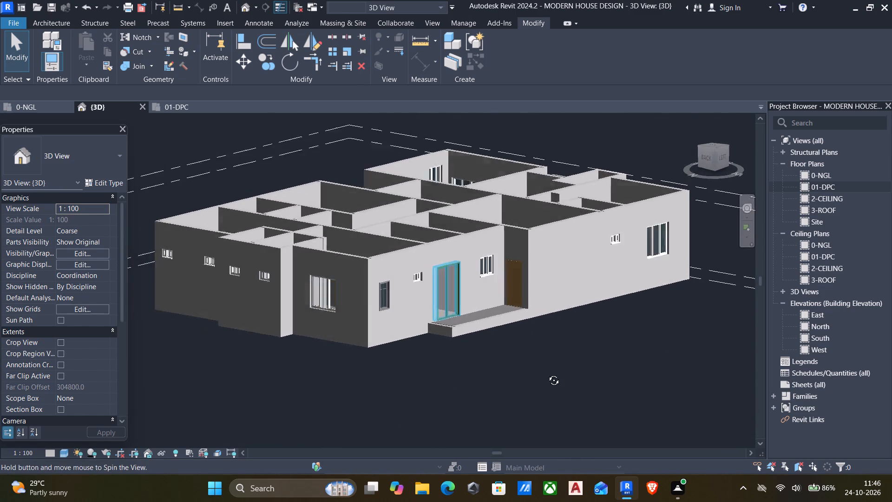
middle_click_drag(547, 373, 452, 390, "shift")
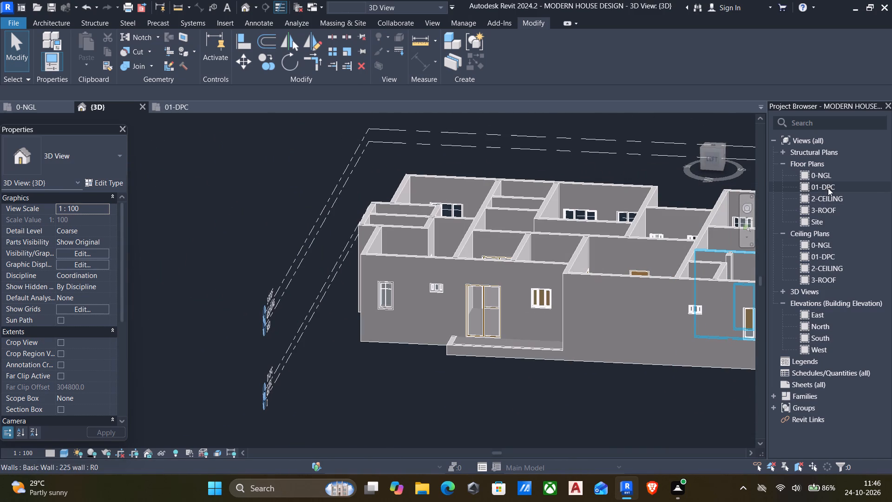
double_click(828, 187)
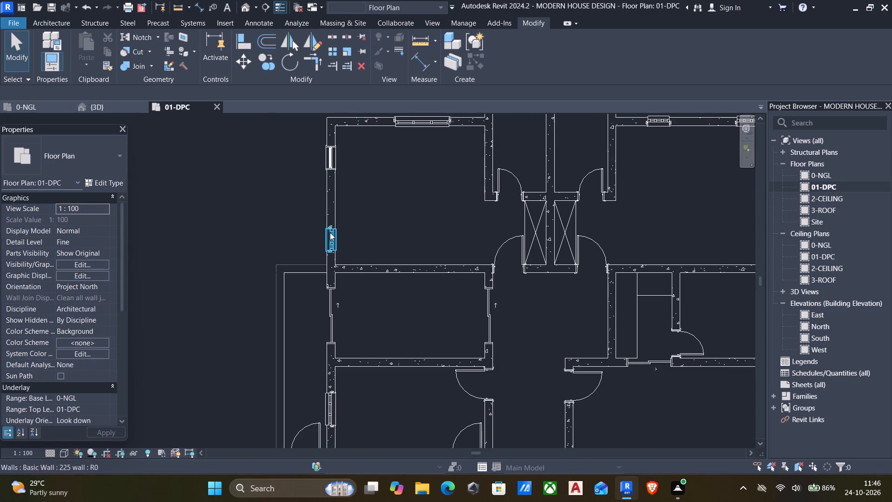
left_click(331, 234)
key("Delete")
Place a matching Casement 600x1200 window in the northwest room's west wall, 1500 mm south of the existing casement.
left_click(327, 162)
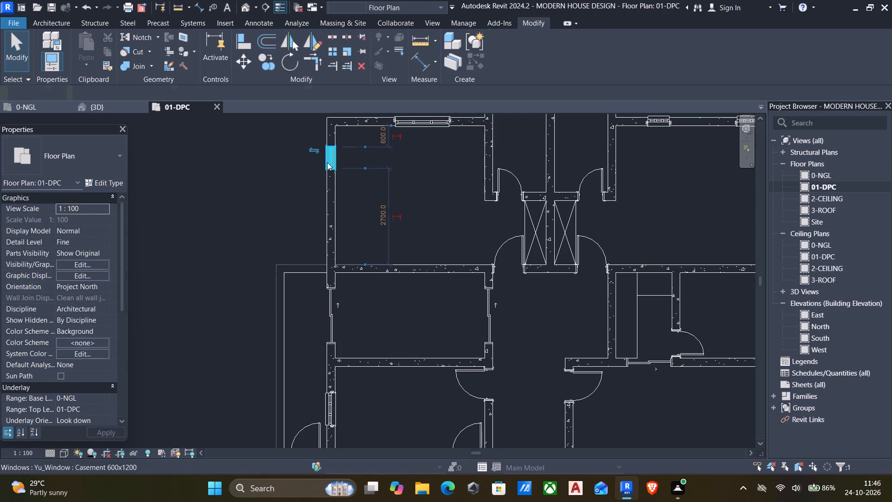
key("s")
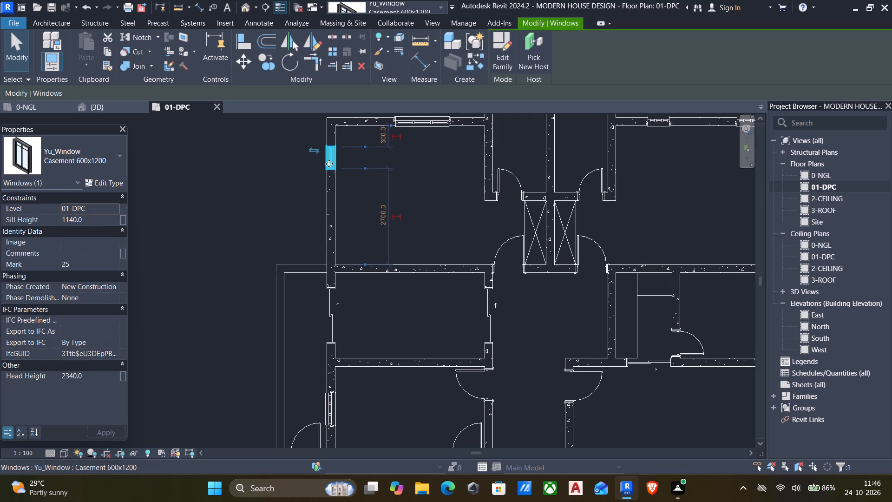
type("cs")
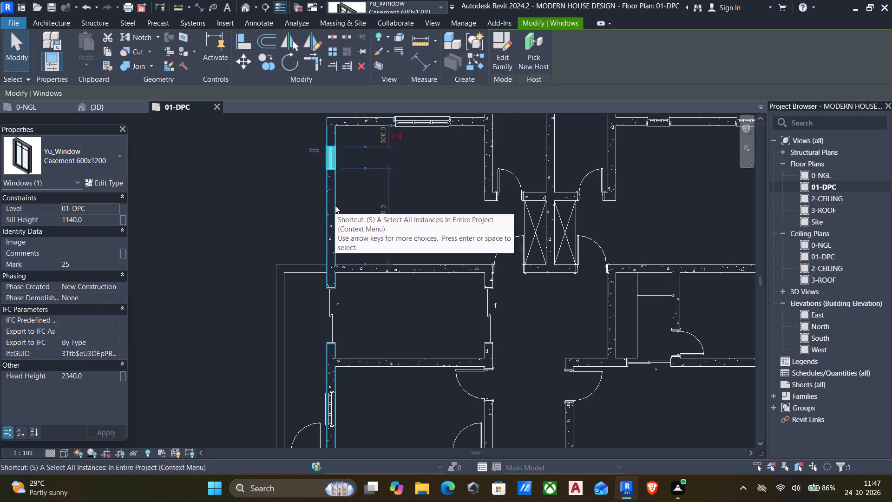
type("cs")
key("Escape")
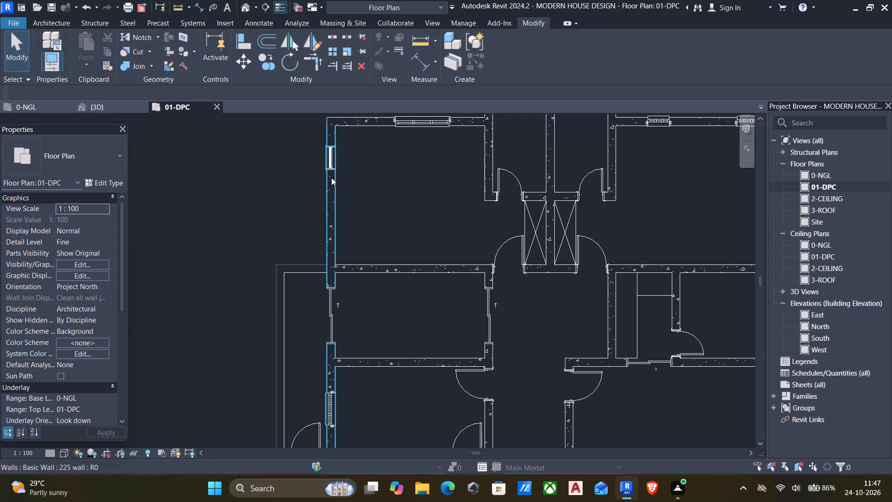
left_click(329, 166)
type("cs")
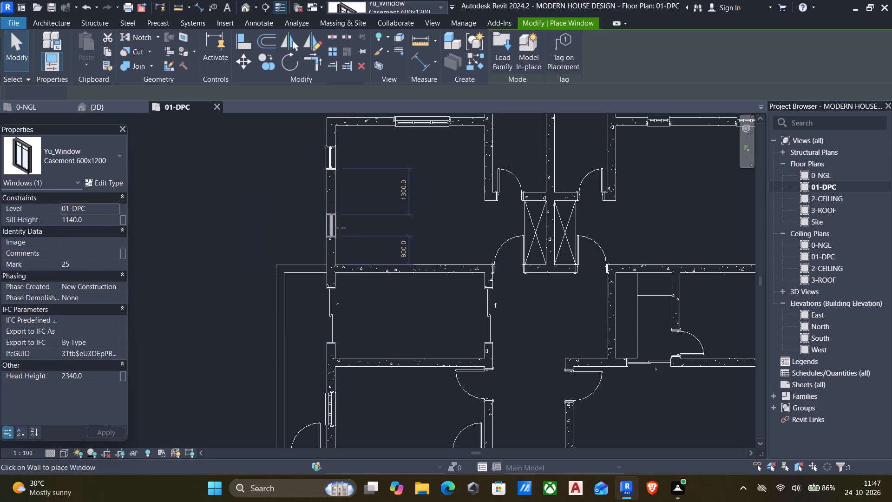
left_click(335, 232)
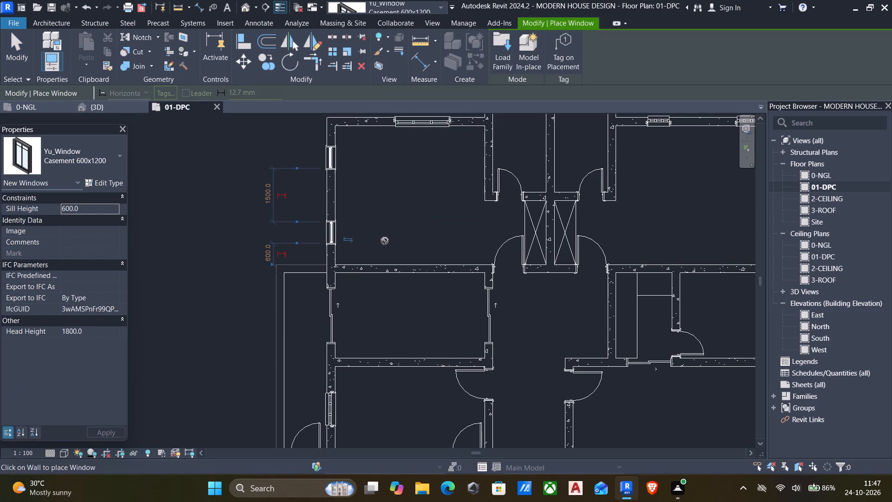
key("Escape")
left_click(106, 207)
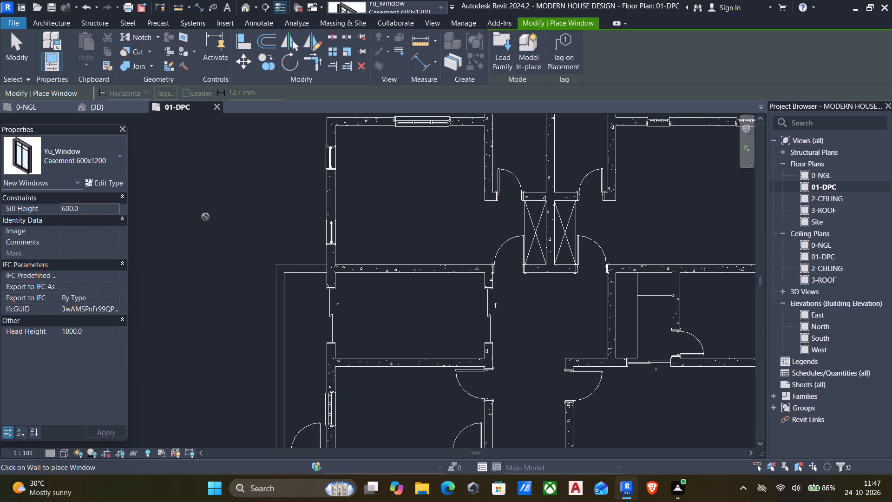
Delete the two 600mm windows in the short wall between the entrance room and the east veranda.
middle_click_drag(299, 238, 259, 245)
scroll(233, 255, "down", 4)
middle_click_drag(305, 286, 302, 262)
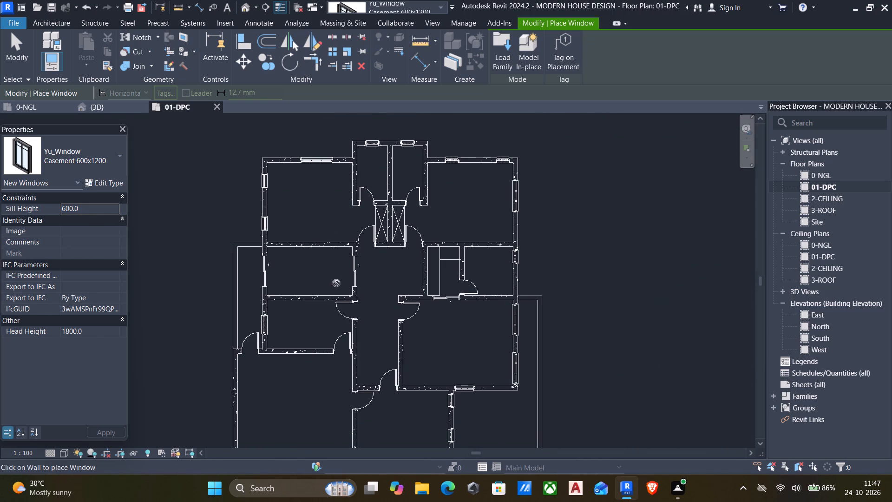
middle_click_drag(334, 284, 331, 249)
middle_click_drag(375, 304, 384, 242)
middle_click_drag(332, 302, 329, 251)
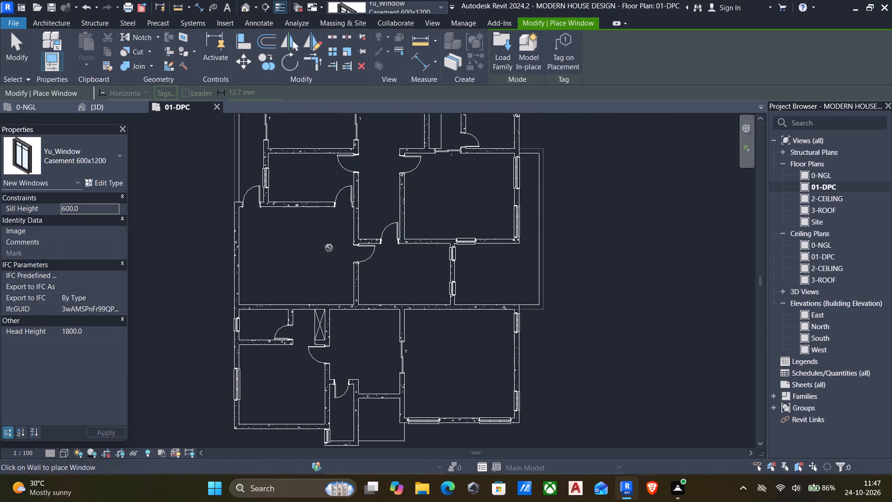
key("Escape")
middle_click_drag(330, 385, 328, 315)
middle_click_drag(260, 310, 291, 344)
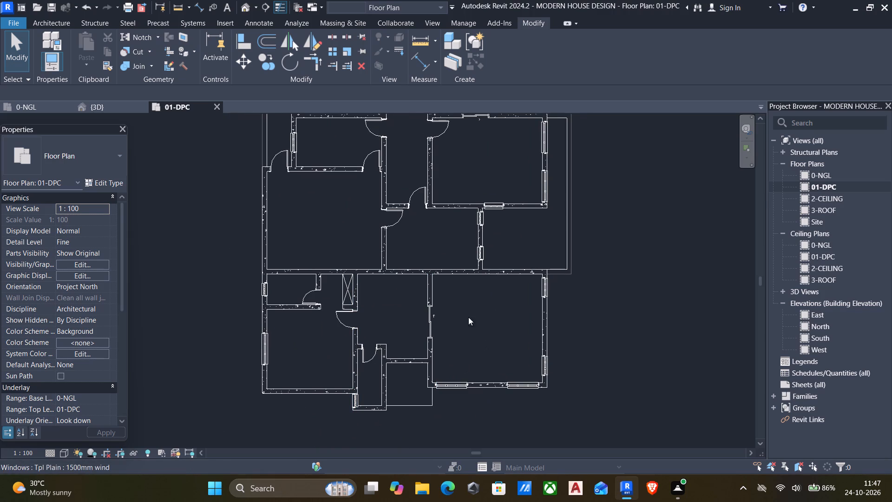
scroll(480, 261, "up", 3)
middle_click_drag(477, 251, 465, 328)
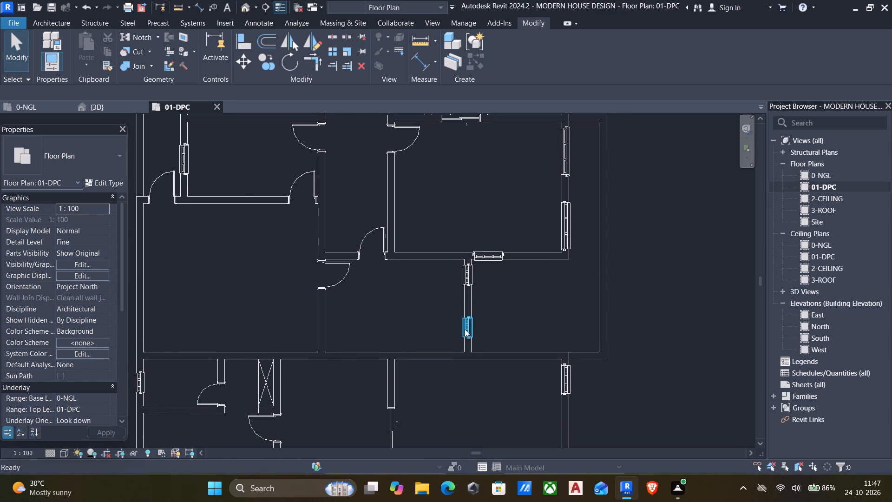
left_click(465, 329)
key("Delete")
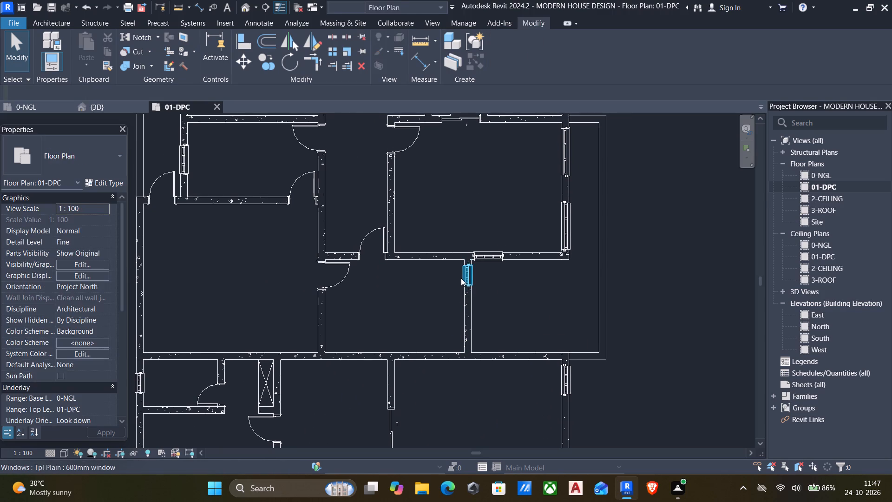
left_click(461, 277)
key("Delete")
Place two Casement 600x1200 windows in the east veranda wall, one 300 mm from its north end and one near its south end.
middle_click_drag(405, 308, 448, 340)
scroll(459, 342, "down", 2)
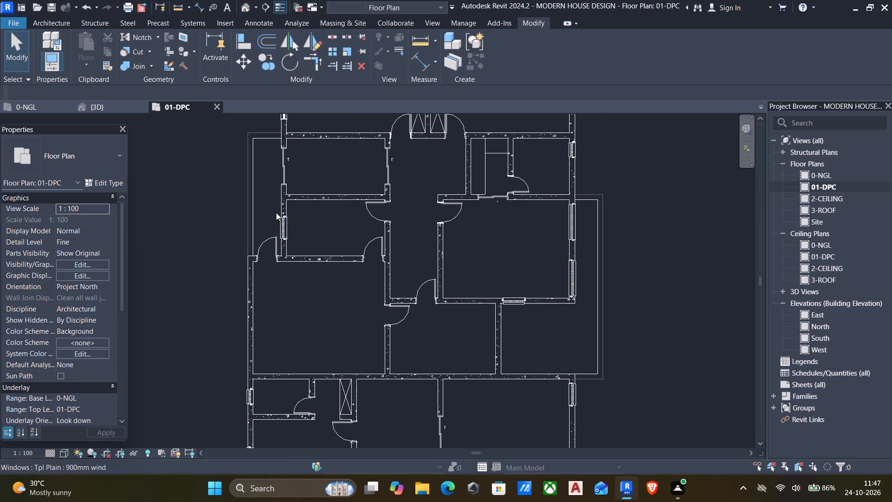
middle_click_drag(293, 191, 301, 243)
scroll(287, 188, "down", 1)
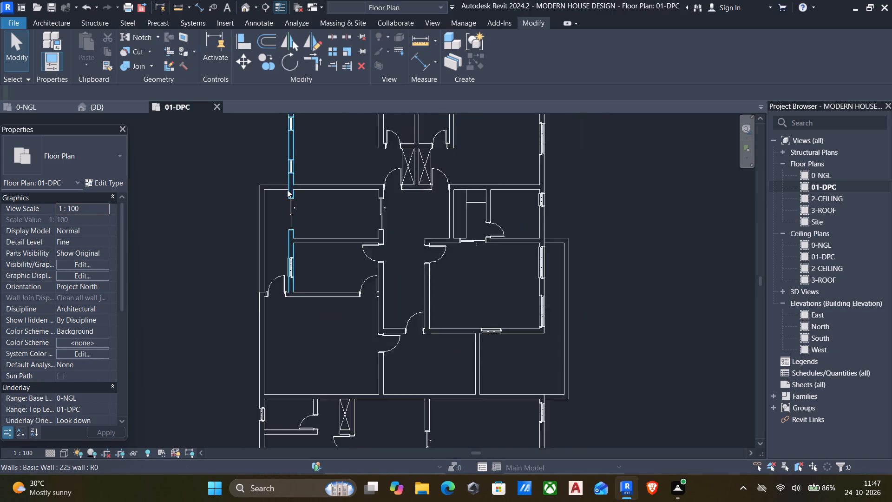
scroll(287, 190, "down", 2)
left_click(285, 176)
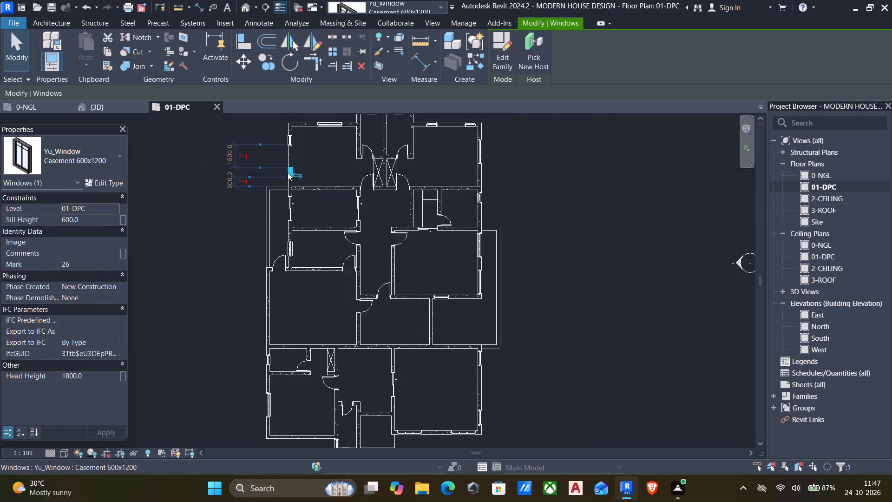
key("c")
key("s")
scroll(448, 307, "up", 5)
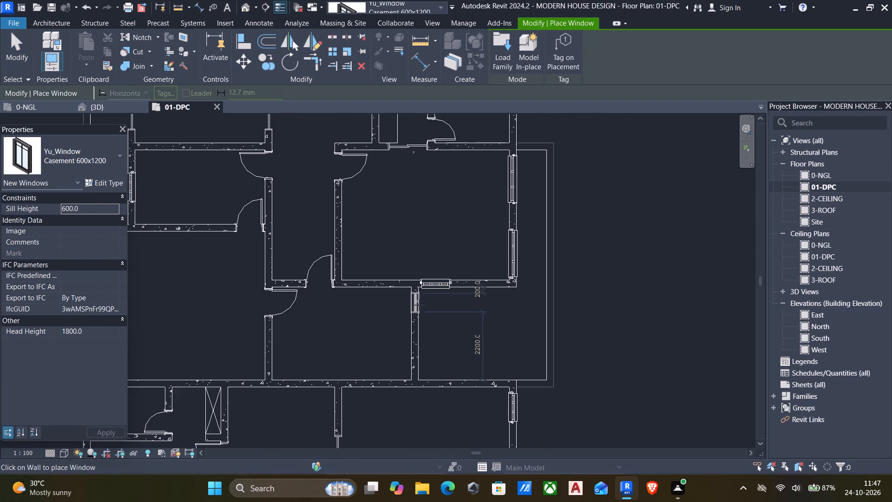
scroll(419, 307, "up", 3)
left_click(414, 306)
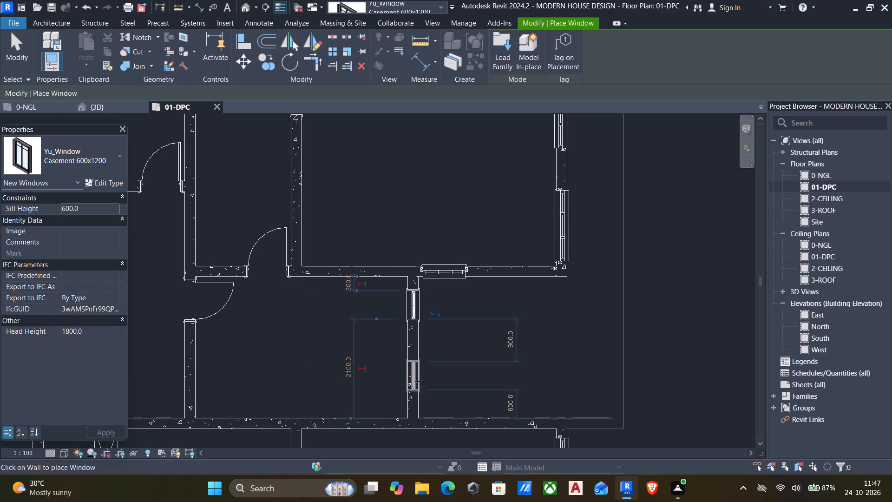
left_click(417, 385)
scroll(391, 349, "down", 6)
key("Escape")
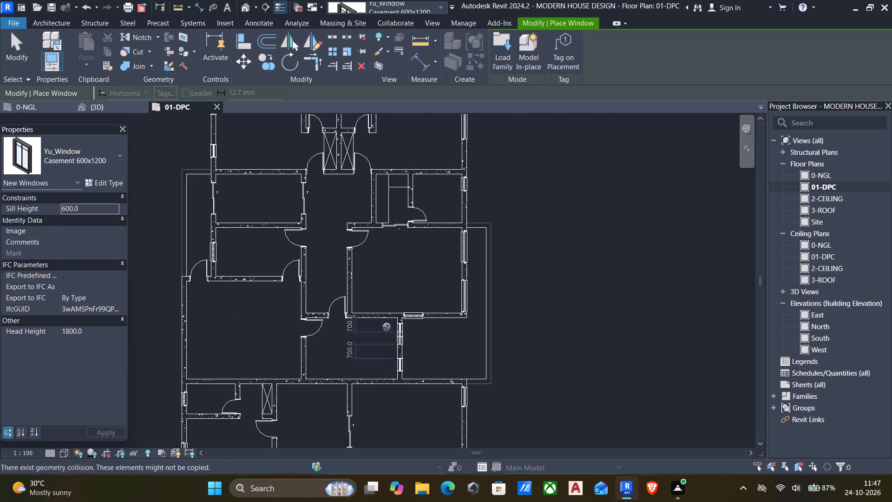
middle_click_drag(350, 285, 402, 318)
key("Escape")
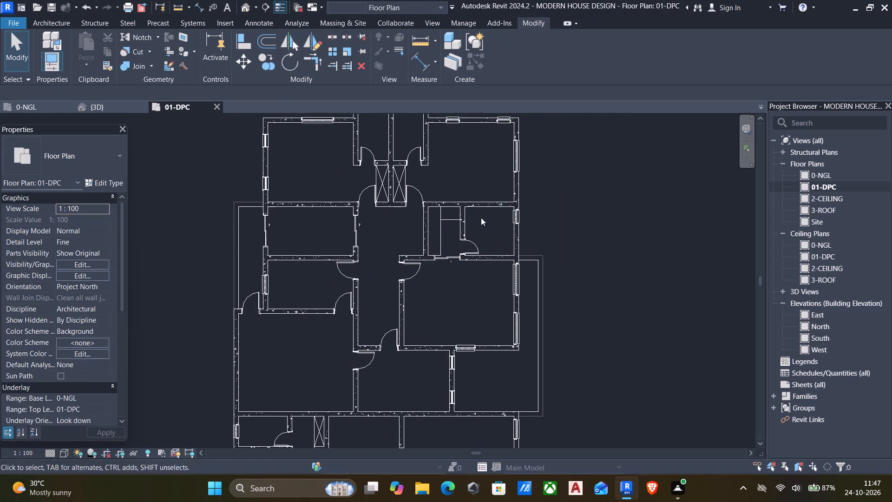
Delete the two 600mm windows in the north wall of the northeast room.
middle_click_drag(444, 158, 447, 237)
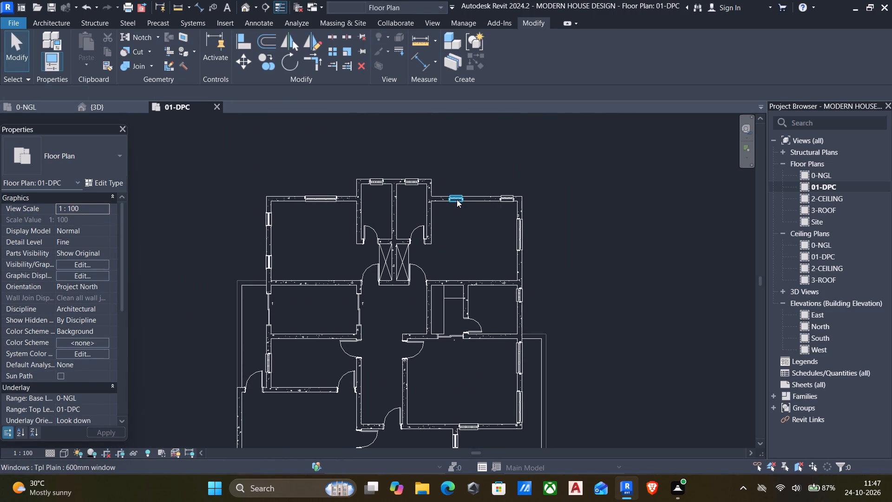
left_click(457, 199)
key("Delete")
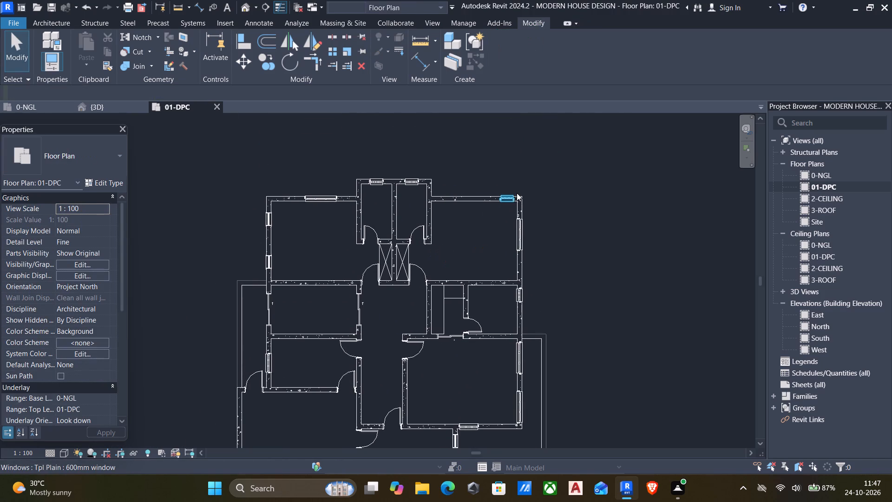
left_click(508, 195)
key("Delete")
Place two Casement 600x1200 windows in the northeast room's north wall, 1800 mm apart, with the eastern one 300 mm from the corner.
left_click(264, 219)
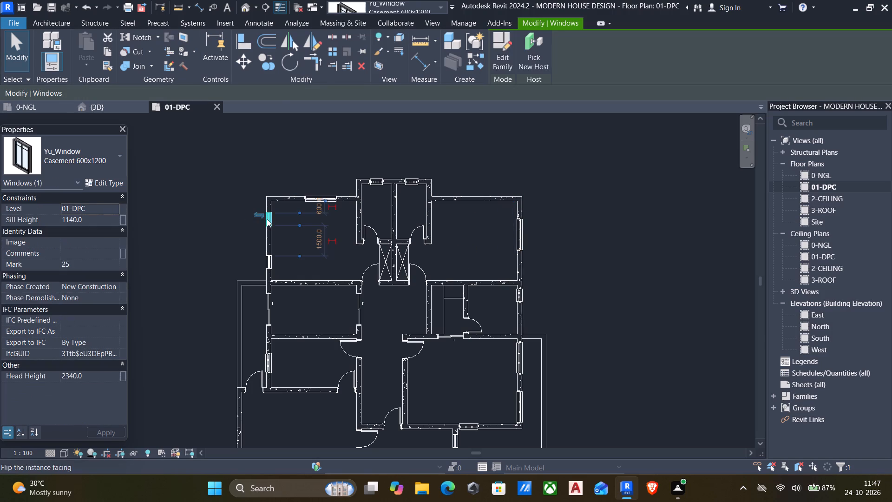
key("c")
key("s")
scroll(462, 201, "up", 2)
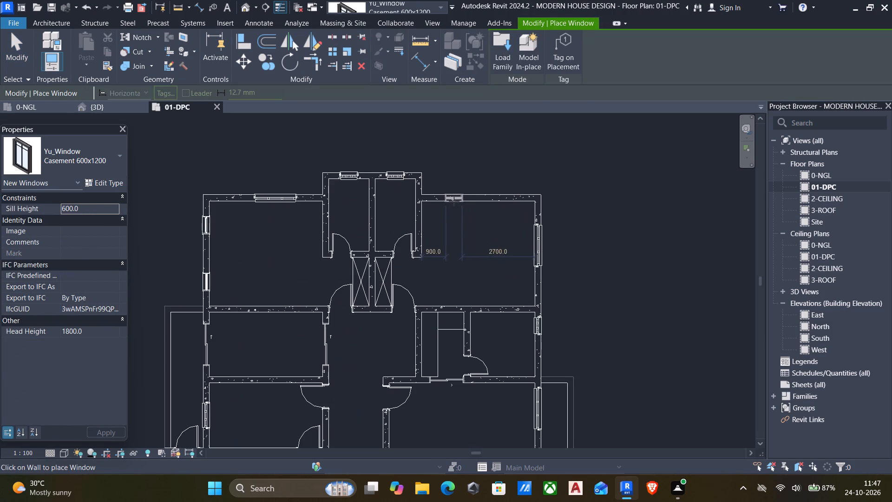
left_click(454, 201)
left_click(518, 201)
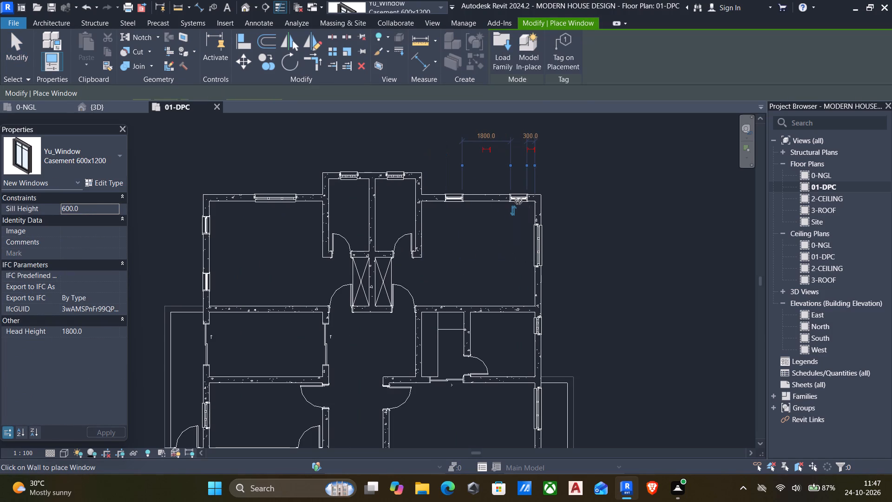
key("Escape")
In the 3D view, set the sill height of the lower Casement 600x1200 window on the west wall to 1140 mm.
left_click(245, 5)
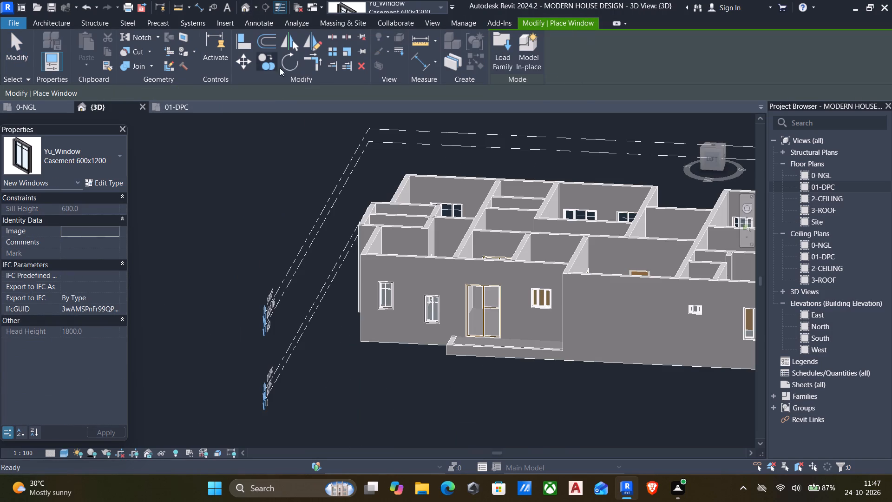
key("Escape")
left_click(428, 310)
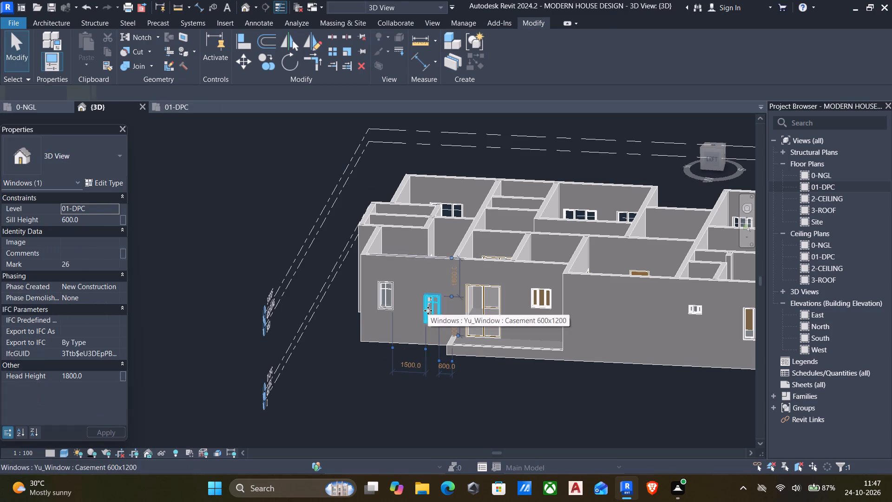
left_click(92, 219)
type("11")
key("4")
key("0")
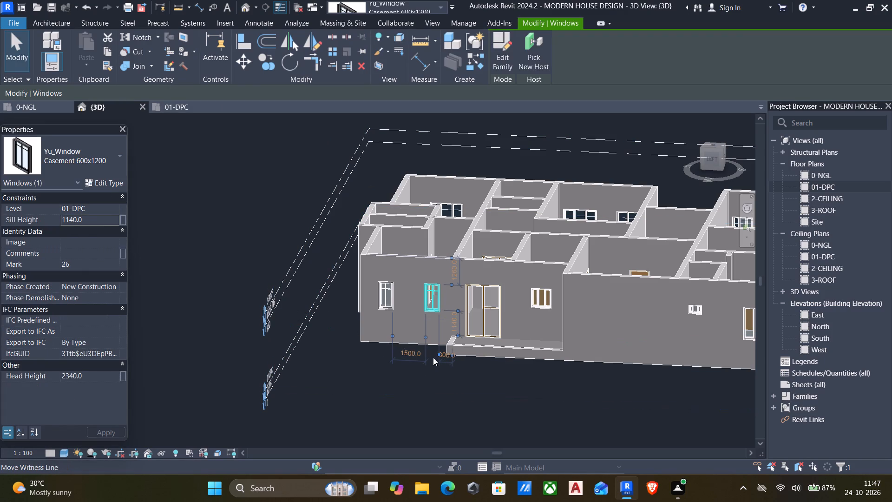
Select all Casement 600x1200 windows in the entire project and set their sill height to 1140 mm.
middle_click_drag(505, 373, 316, 350)
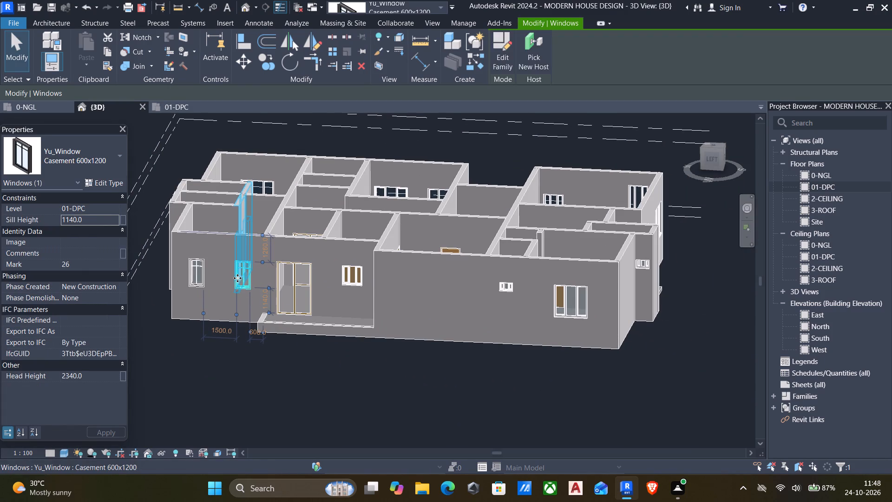
type("sa")
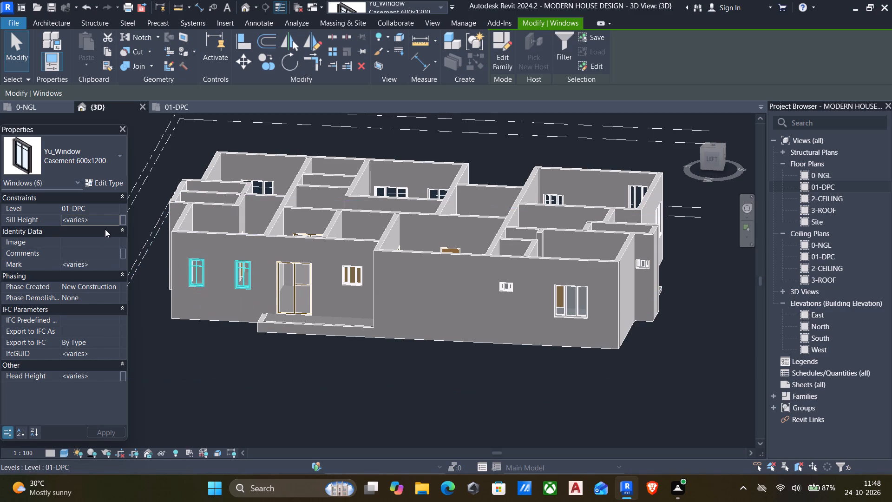
left_click(108, 221)
type("114")
key("0")
key("Return")
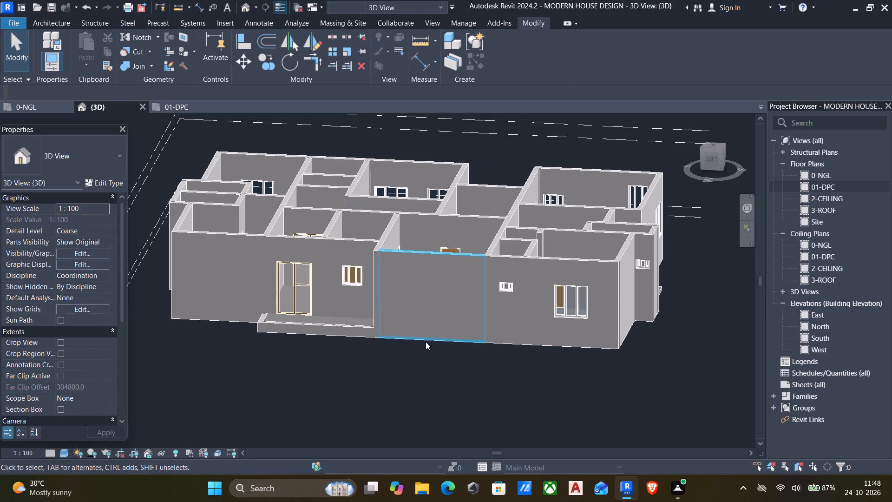
Undo the removal of the Casement 600x1200 windows.
key("ctrl+z")
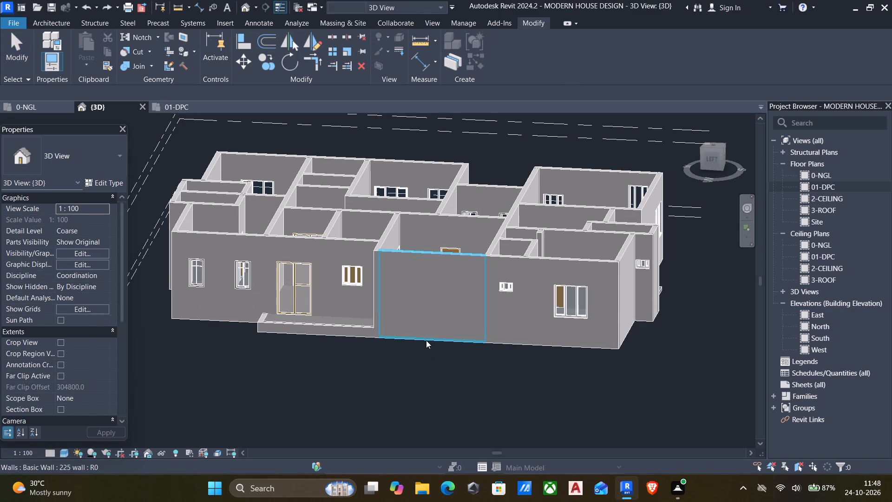
In the 3D view, set the sill height of the 900mm wind 2 window on the east wall's southern section to 1140 mm.
middle_click_drag(659, 381, 638, 379, "shift")
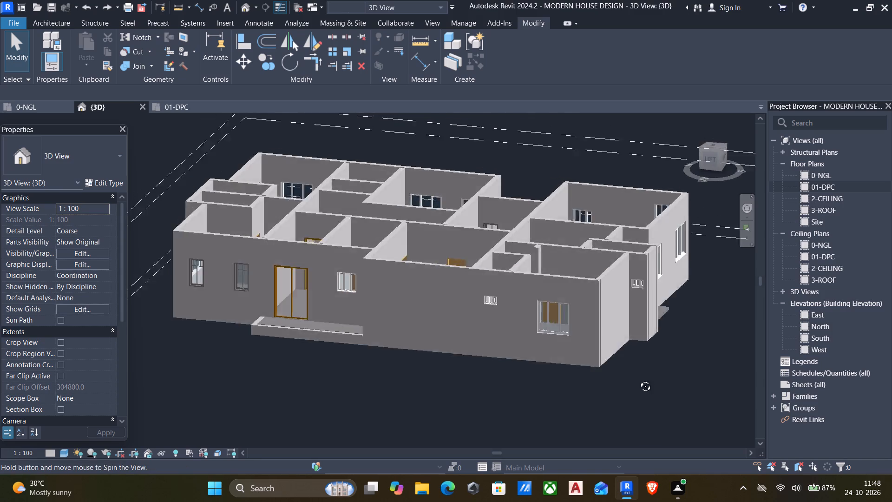
middle_click_drag(638, 379, 426, 352, "shift")
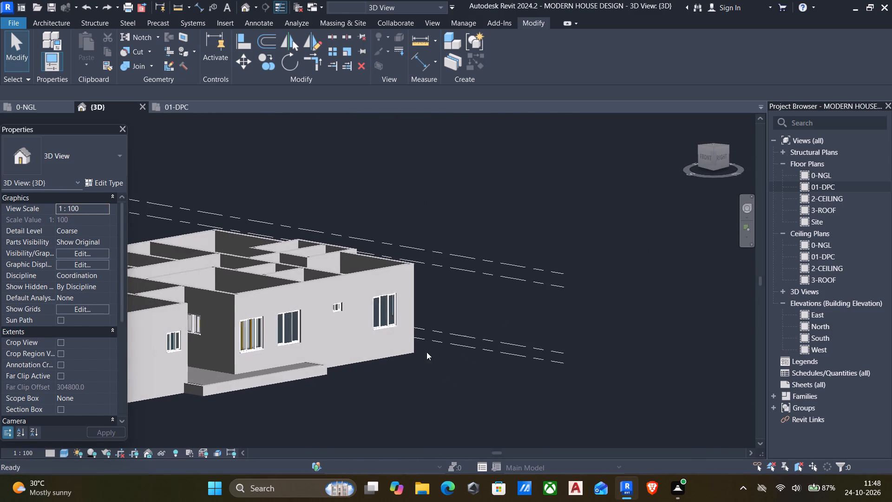
middle_click_drag(426, 352, 426, 352, "shift")
middle_click_drag(424, 352, 732, 336)
middle_click_drag(629, 367, 555, 363, "shift")
middle_click_drag(548, 369, 849, 300)
left_click(427, 228)
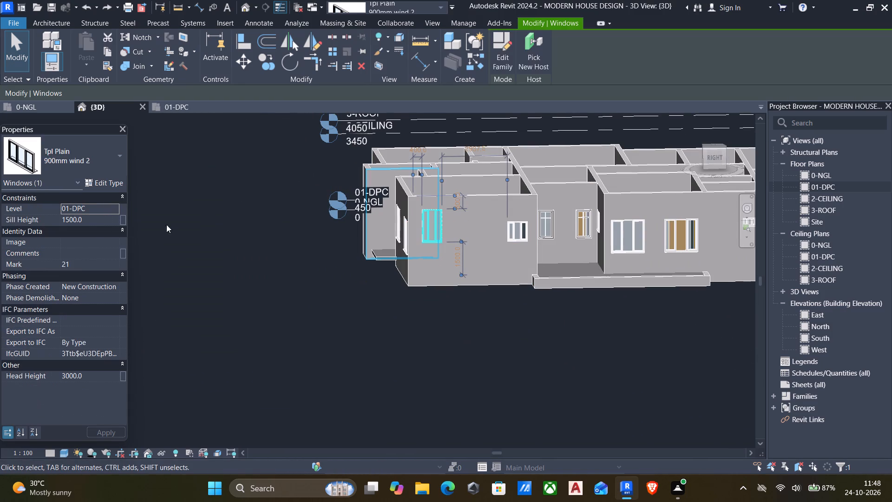
left_click(94, 218)
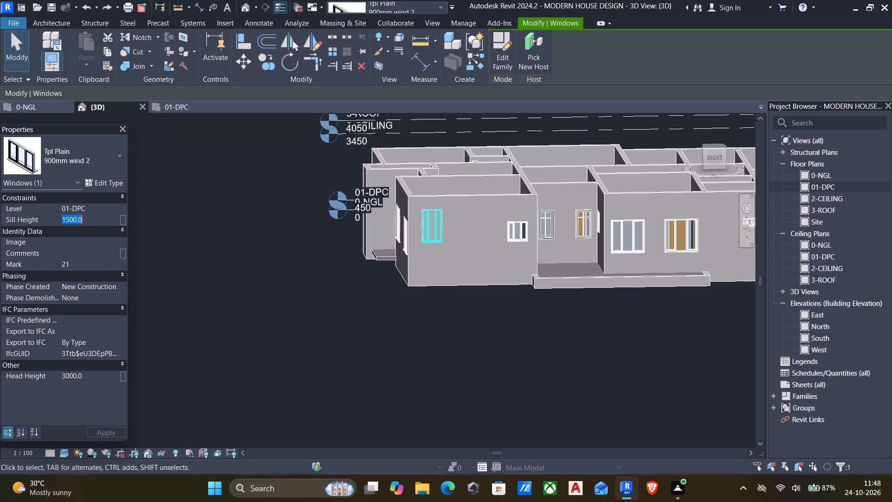
key("1")
key("1")
key("4")
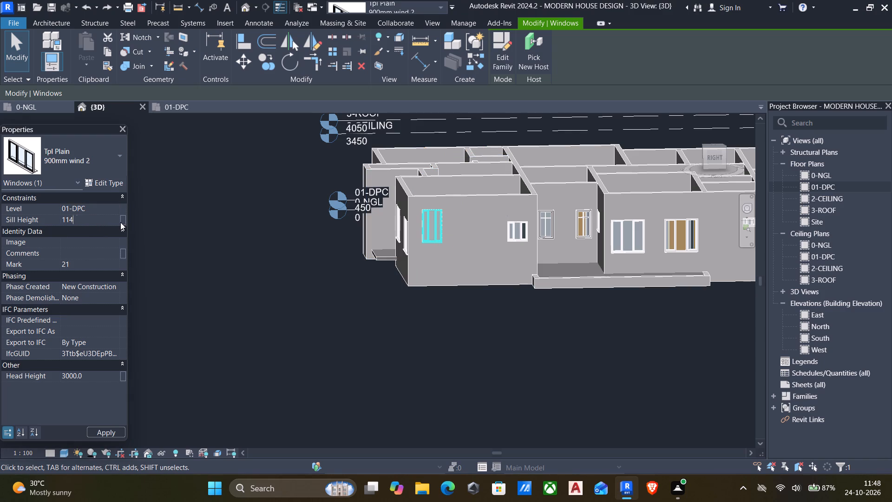
key("0")
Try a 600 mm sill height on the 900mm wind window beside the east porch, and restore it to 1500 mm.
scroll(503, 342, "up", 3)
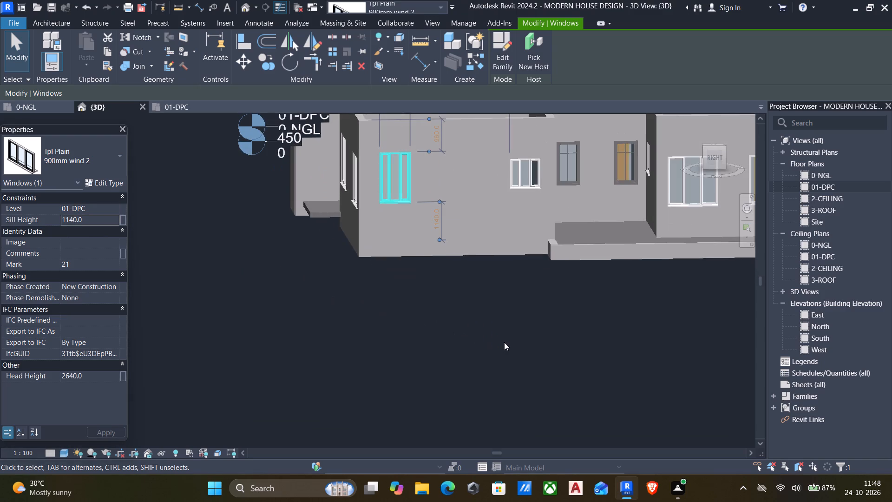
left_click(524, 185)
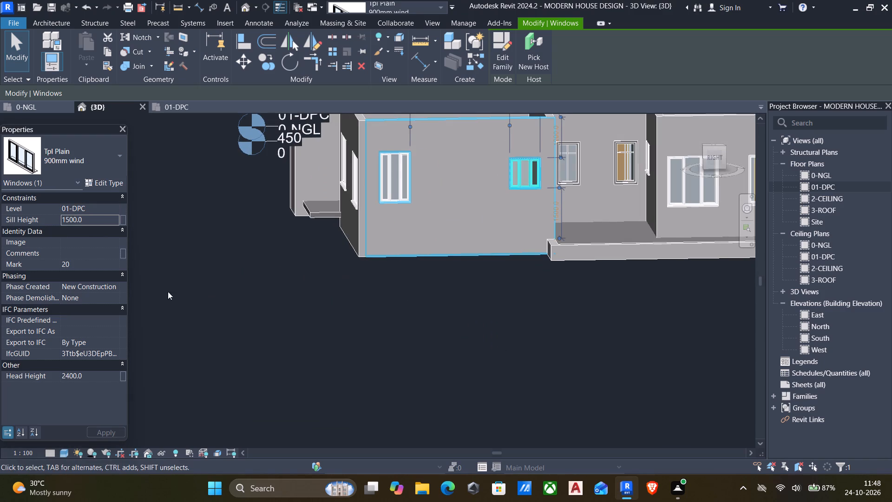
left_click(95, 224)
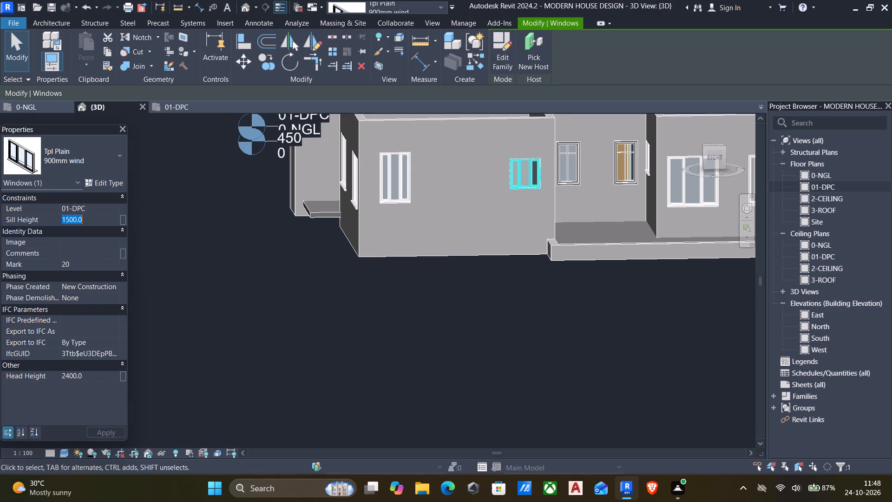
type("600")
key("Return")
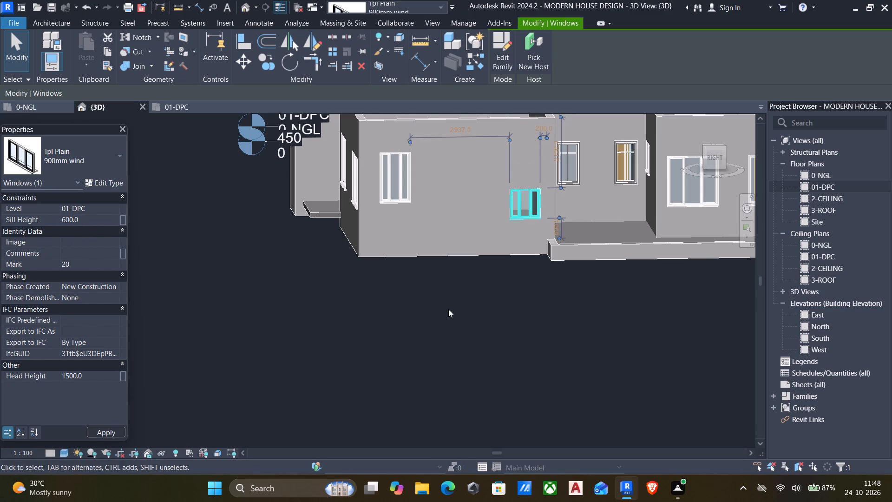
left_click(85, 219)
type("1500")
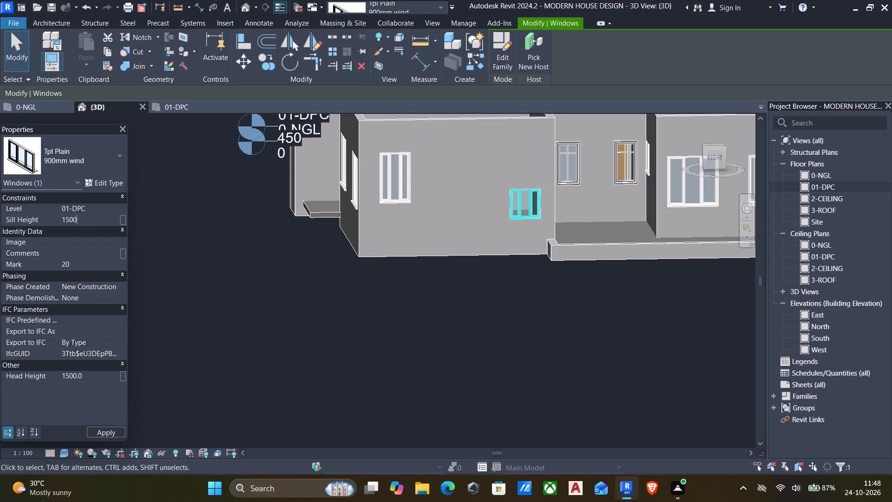
Examine the types, sill heights and head alignment of the windows along the east facade, including in a straight-on side view.
middle_click_drag(478, 310, 441, 331)
middle_click_drag(484, 321, 465, 326)
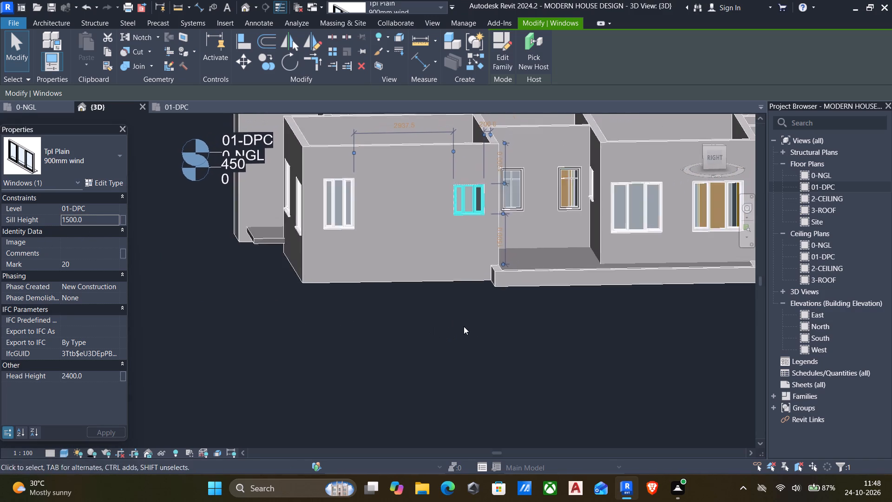
middle_click(435, 323, "shift")
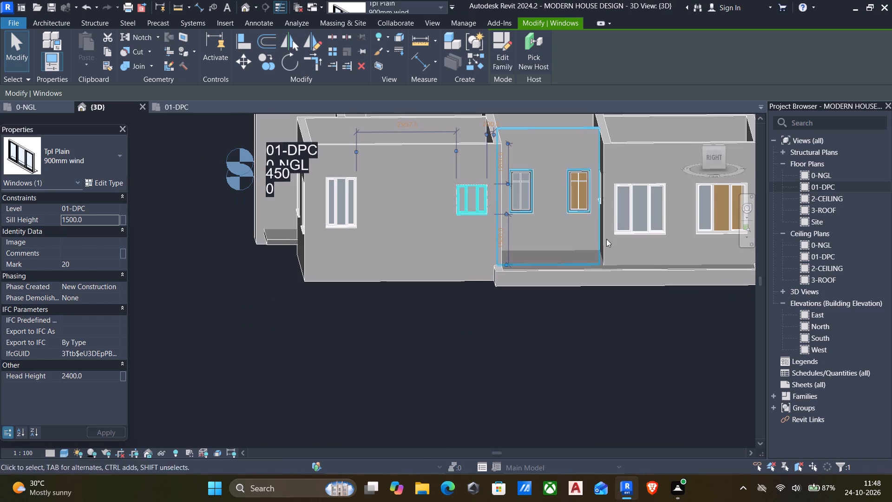
left_click(628, 222)
middle_click_drag(490, 336, 284, 389)
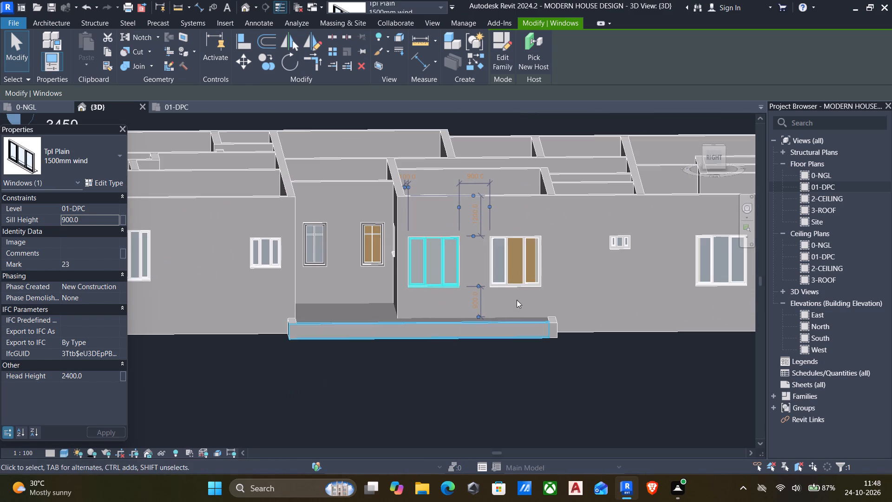
middle_click_drag(605, 261, 470, 281)
left_click(491, 264)
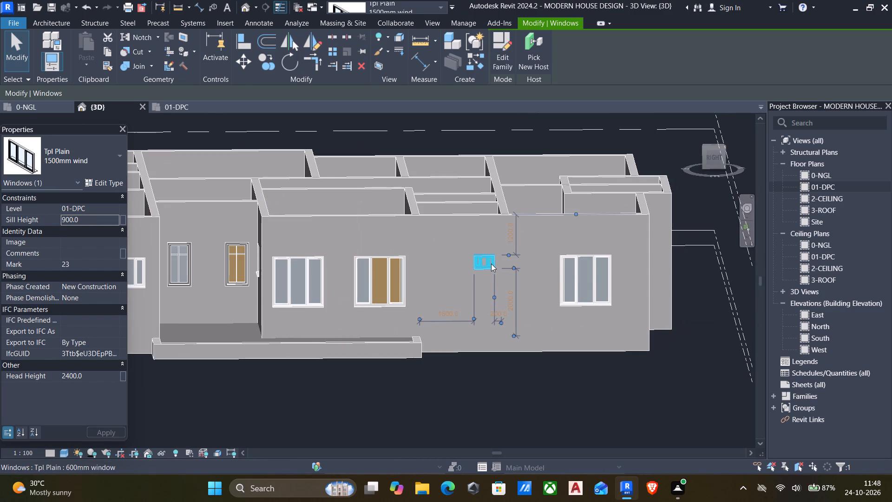
left_click(574, 268)
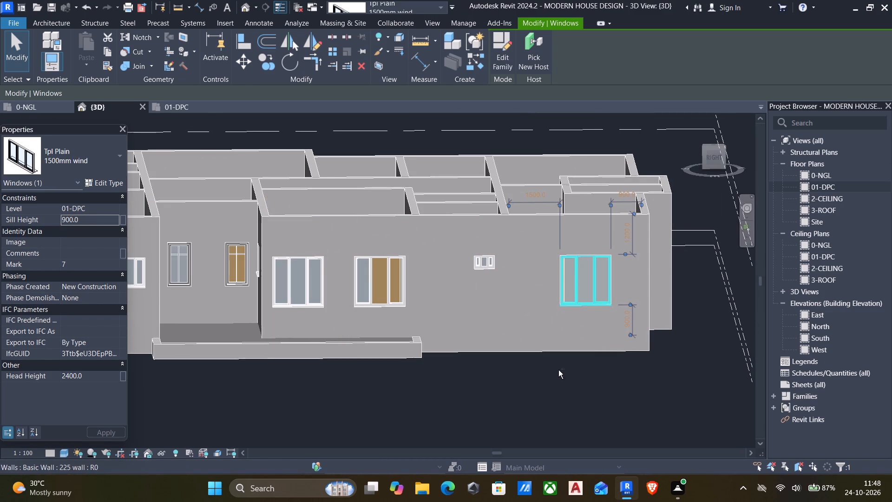
middle_click_drag(557, 371, 444, 326, "shift")
middle_click_drag(569, 345, 570, 345, "shift")
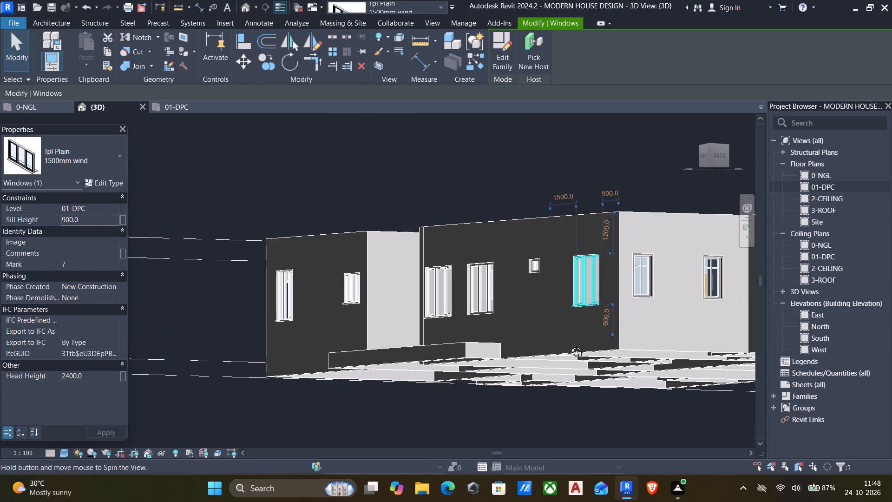
middle_click_drag(570, 345, 697, 371, "shift")
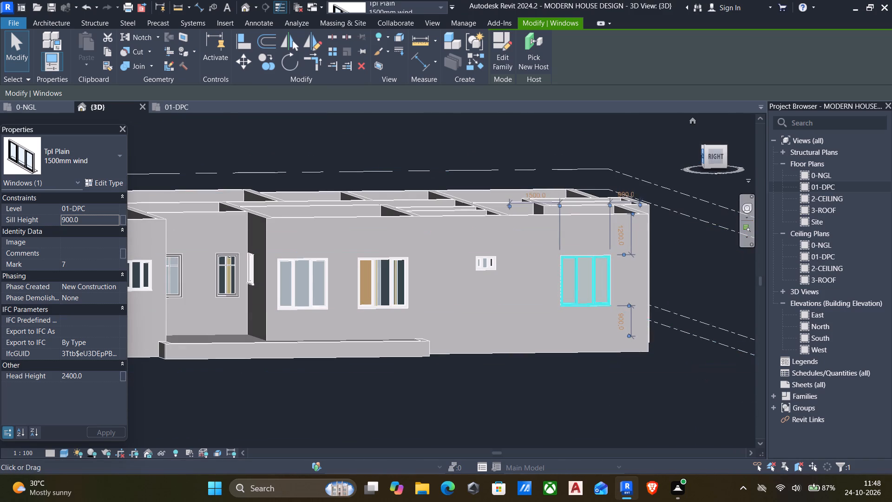
left_click(714, 155)
scroll(714, 155, "up", 1)
scroll(400, 411, "down", 12)
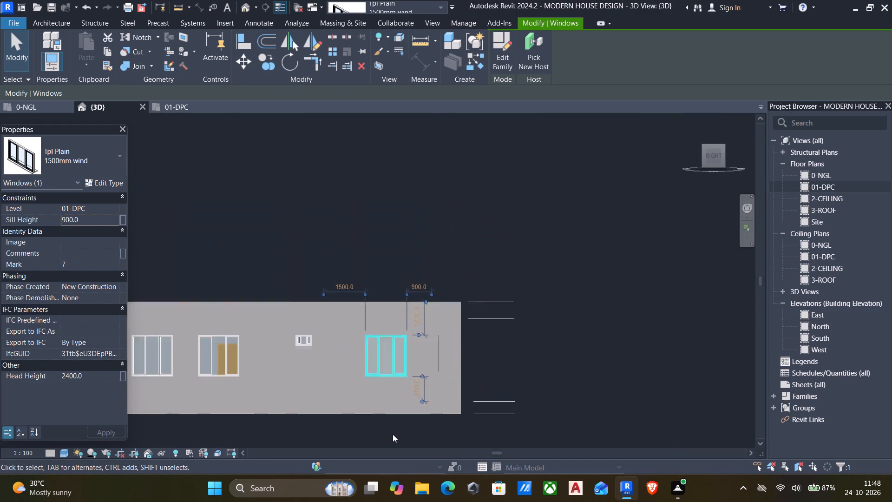
scroll(393, 434, "down", 2)
middle_click_drag(391, 437, 560, 357)
scroll(429, 366, "up", 2)
key("Escape")
scroll(328, 279, "up", 5)
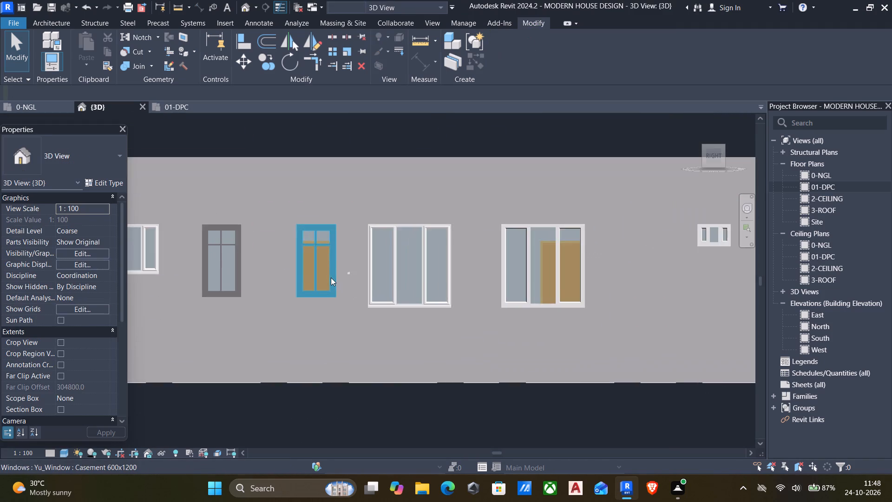
middle_click_drag(310, 321, 411, 315)
scroll(426, 323, "down", 5)
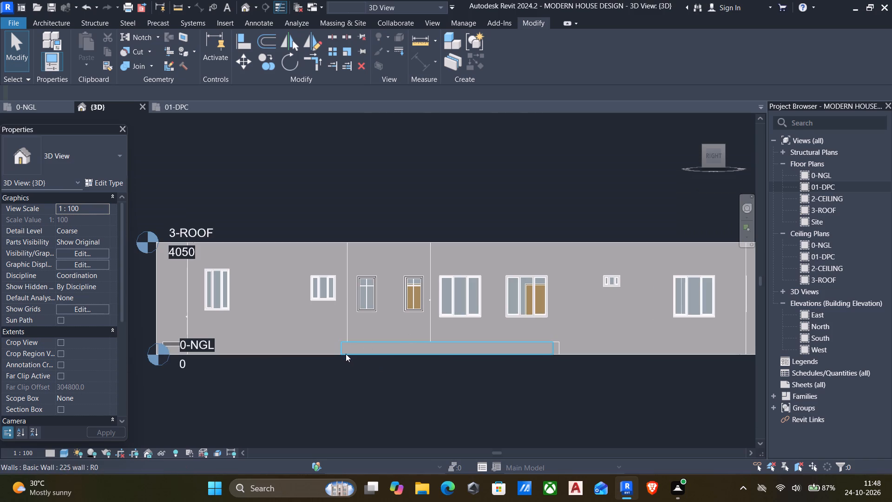
middle_click_drag(346, 354, 370, 353, "shift")
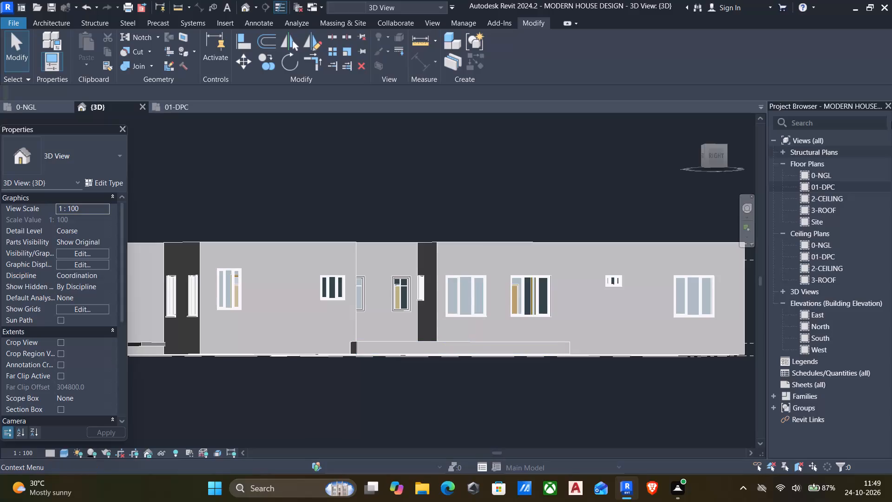
Open the 01-DPC floor plan at the large room on the west side of the house.
double_click(824, 182)
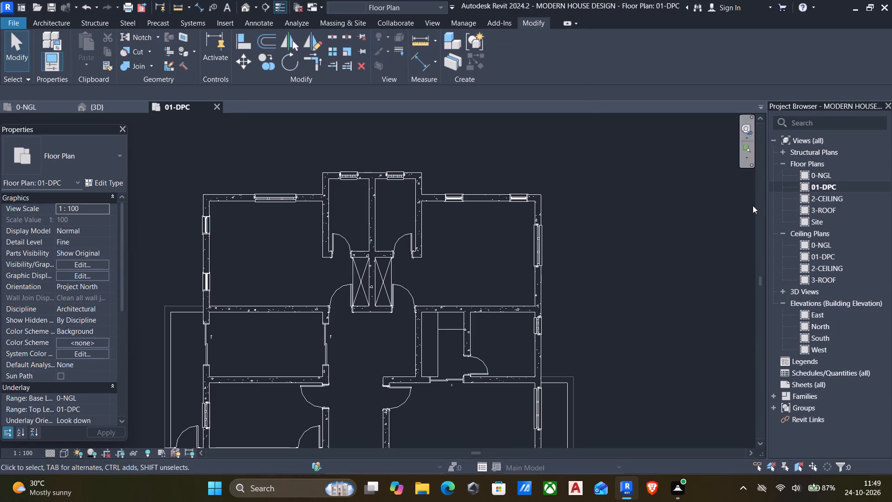
middle_click_drag(419, 334, 447, 177)
scroll(363, 295, "down", 1)
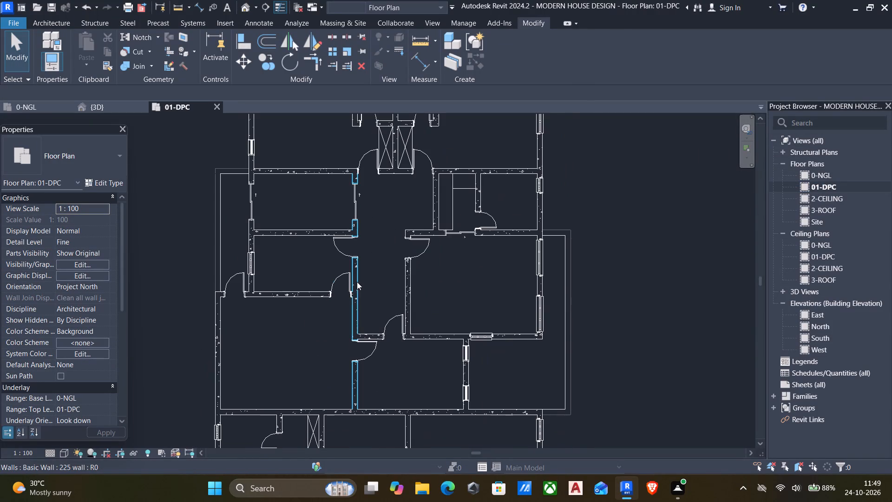
middle_click_drag(236, 372, 331, 304)
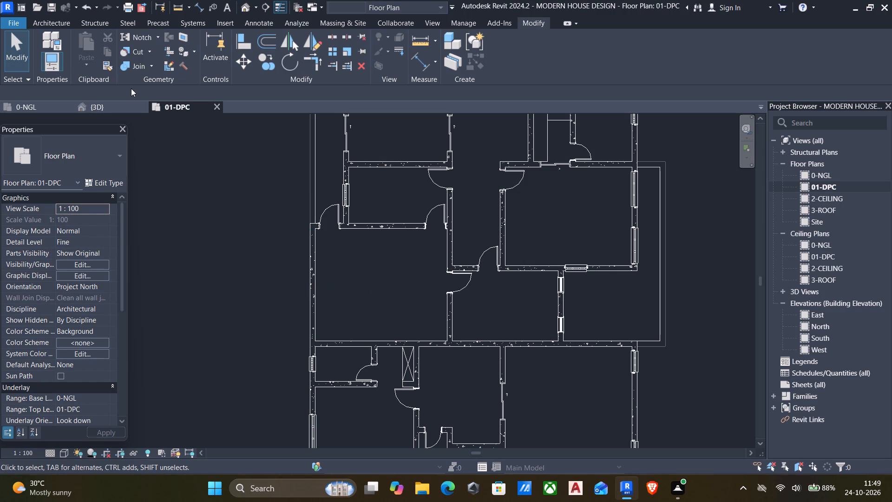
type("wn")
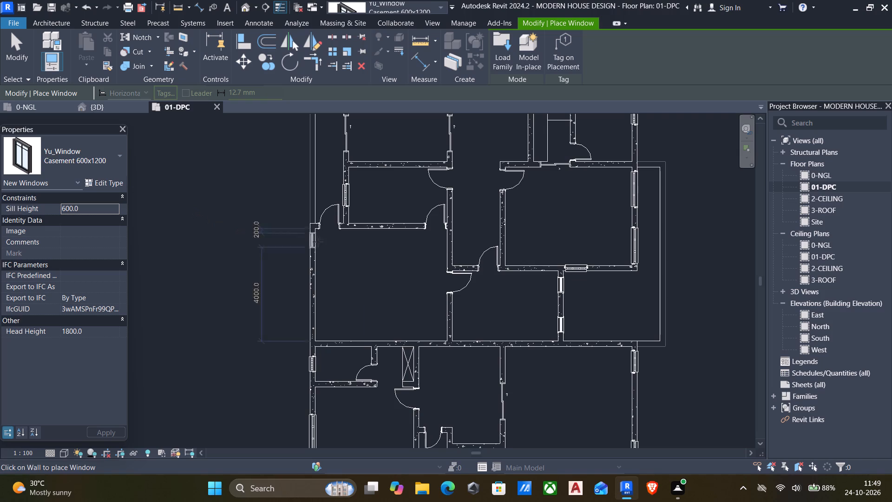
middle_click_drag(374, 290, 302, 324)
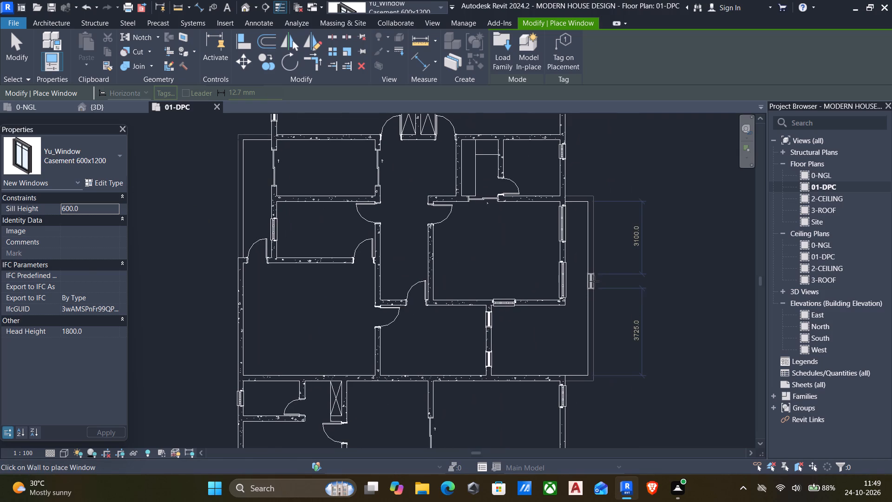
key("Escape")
Place a matching Tpl Plain 1500mm wind window in the large west room's exterior wall, 500 mm from the room's north wall.
left_click(564, 211)
key("c")
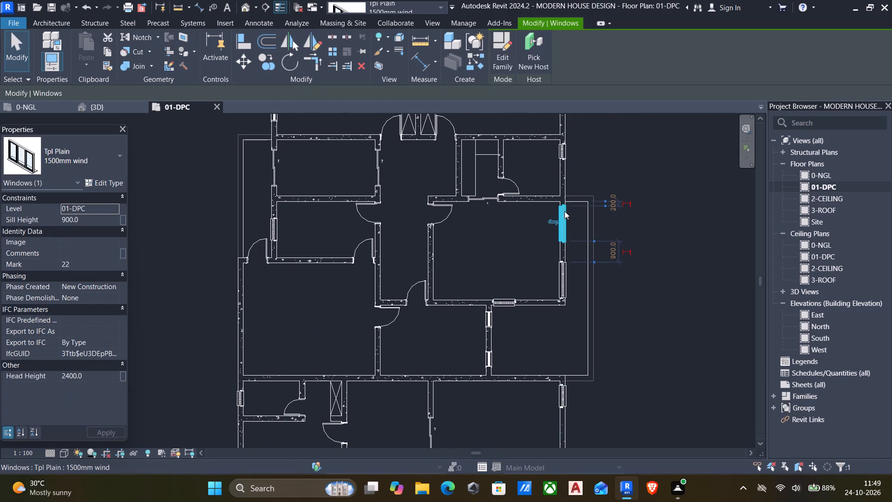
key("s")
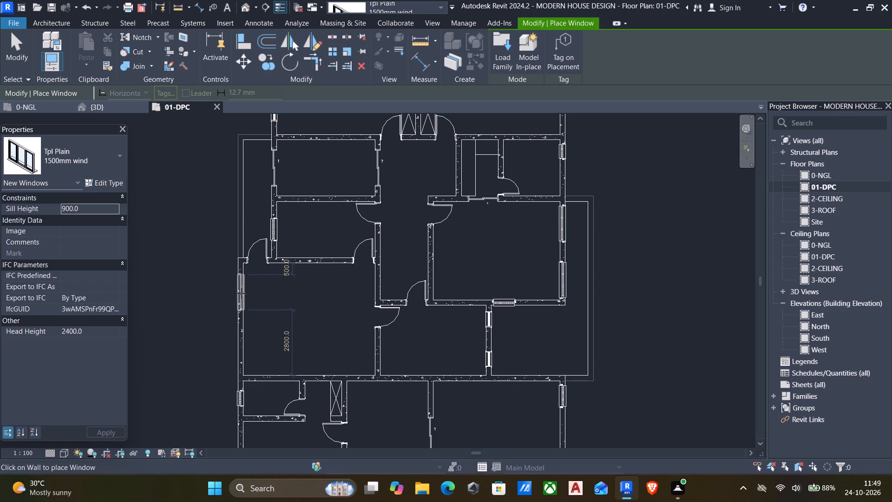
left_click(241, 293)
key("Escape")
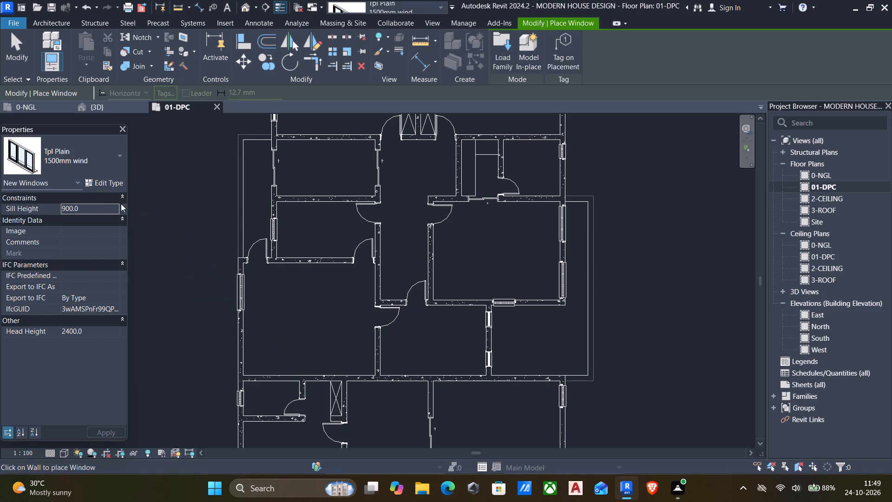
key("Escape")
Duplicate the new west window's type as 1500mm wind 2.
left_click(240, 301)
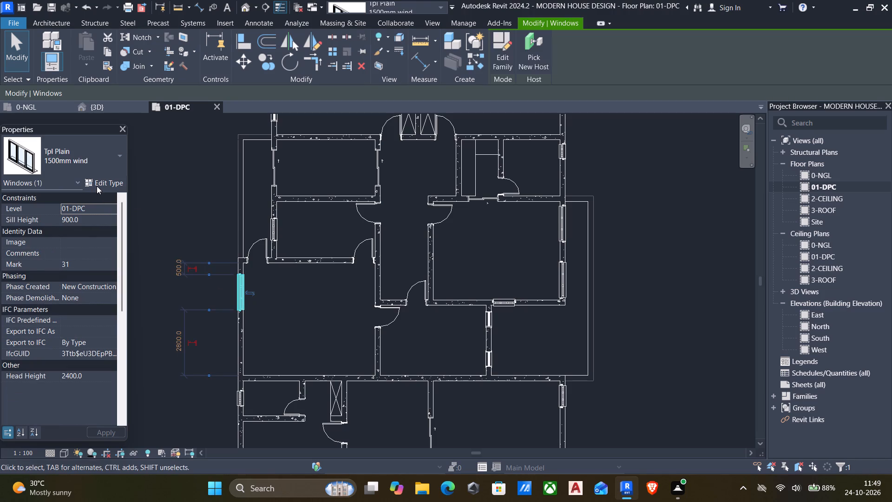
left_click(102, 184)
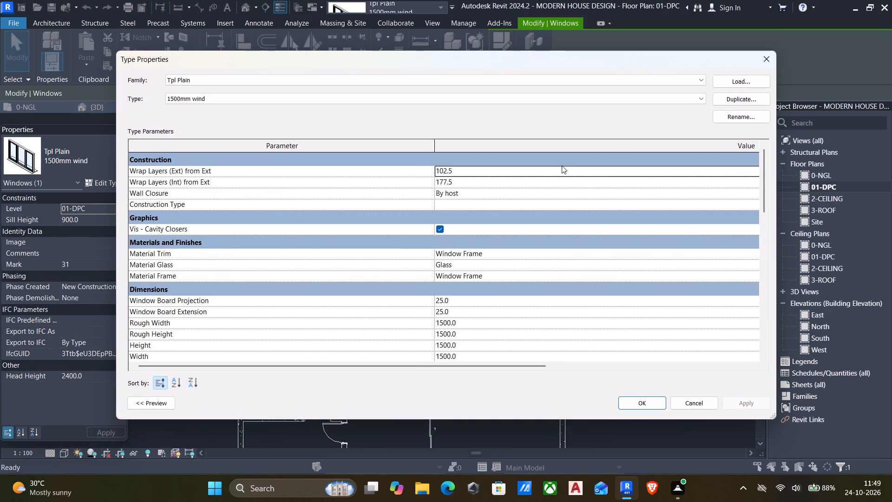
left_click(747, 98)
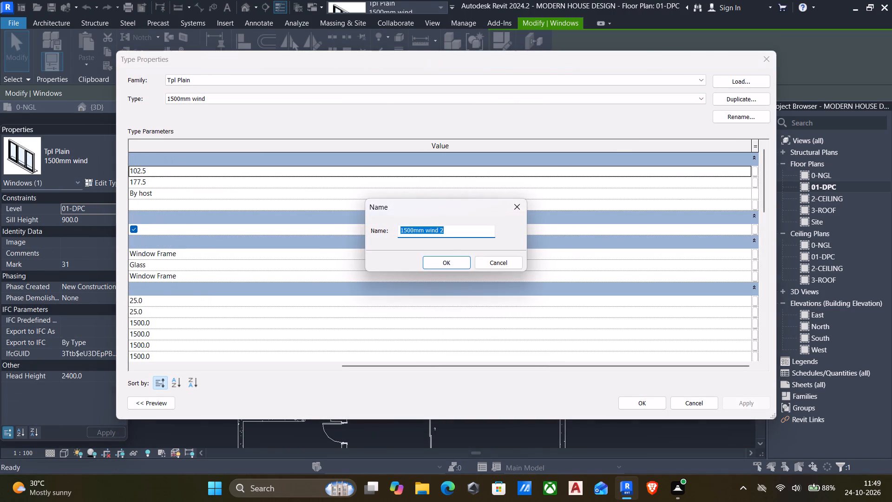
left_click(462, 260)
Set the rough height of the 1500mm wind 2 type to 1200 mm.
left_click_drag(406, 366, 303, 384)
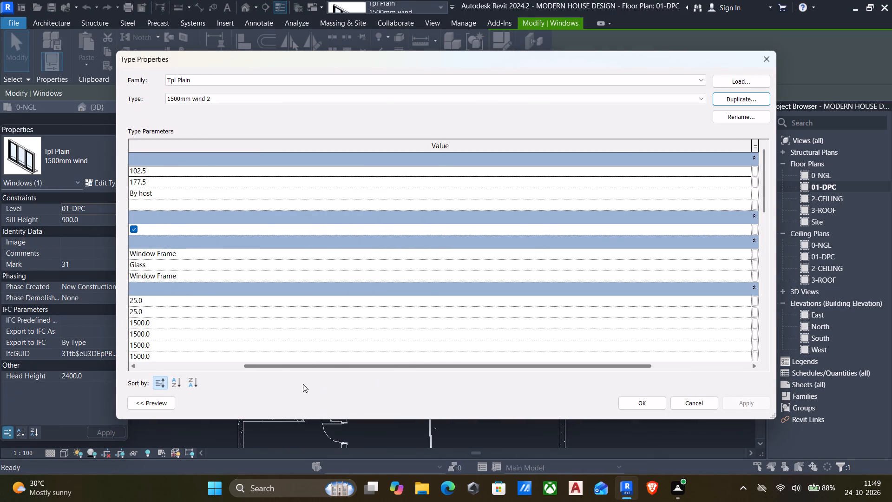
left_click_drag(303, 384, 224, 393)
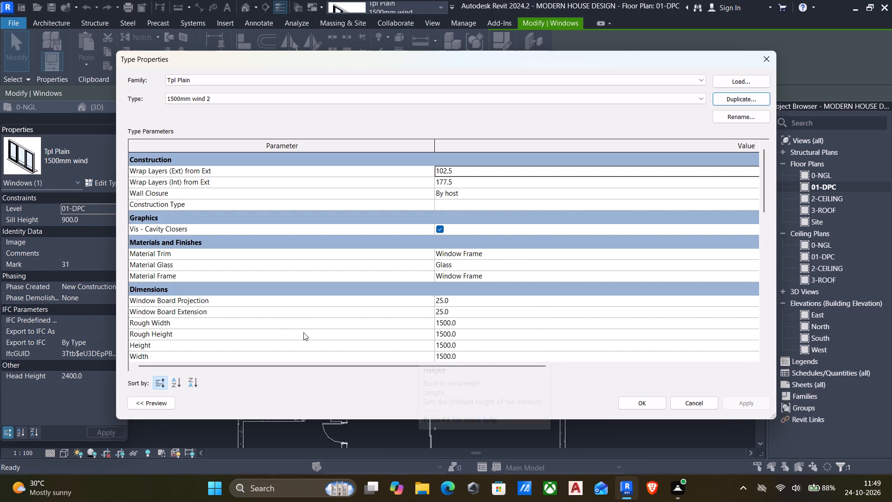
left_click(489, 331)
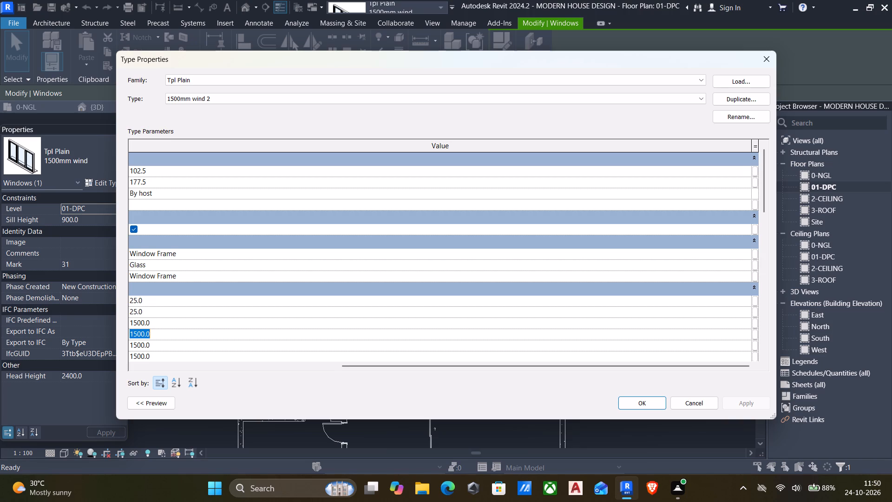
type("1200")
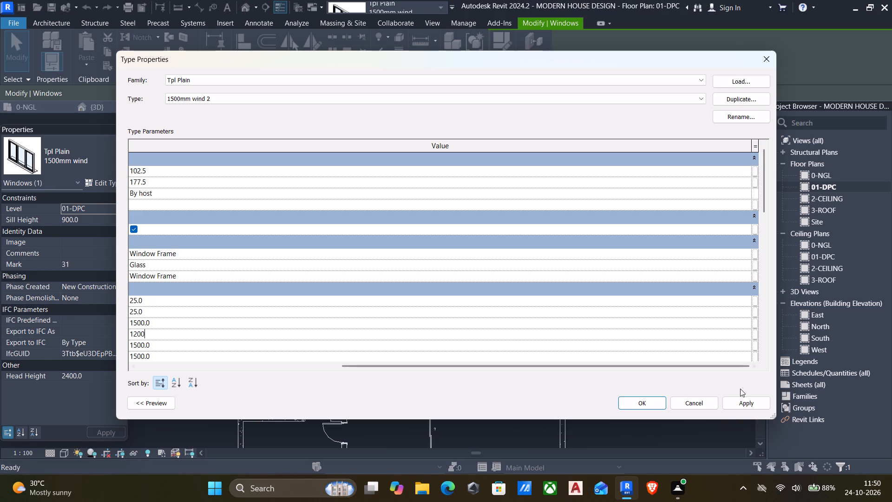
left_click(755, 400)
left_click(630, 401)
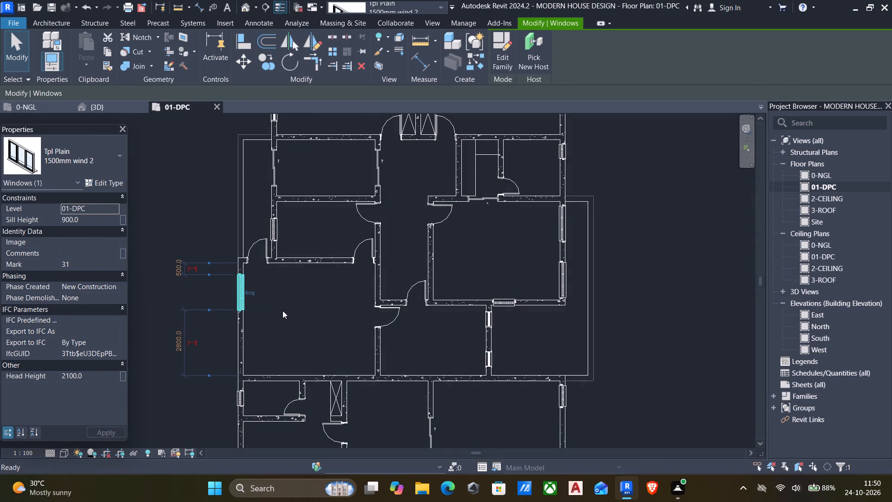
Place a second 1500mm wind 2 window in the large west room's exterior wall, about 1000 mm south of the first and 300 mm from the south wall.
key("c")
key("s")
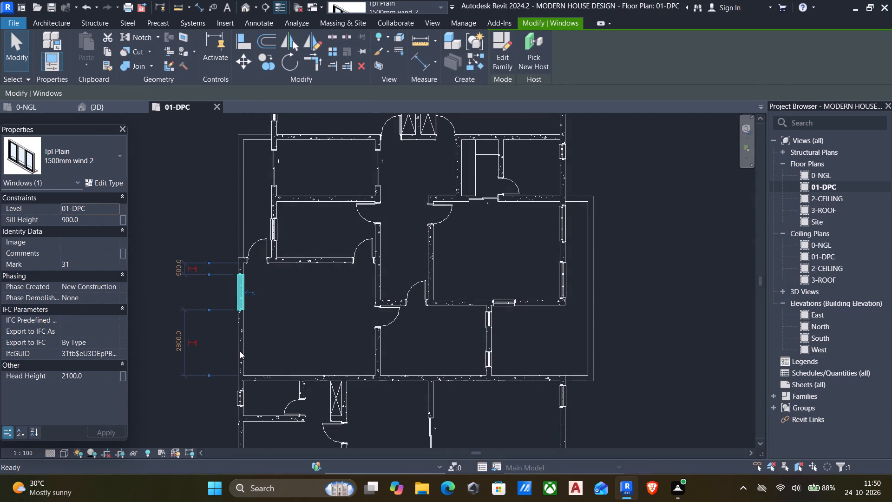
key("c")
key("s")
left_click(241, 345)
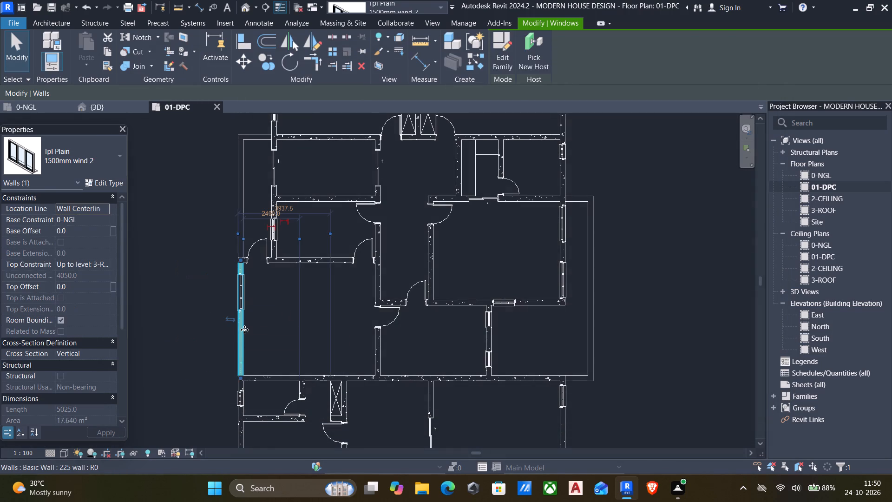
key("Escape")
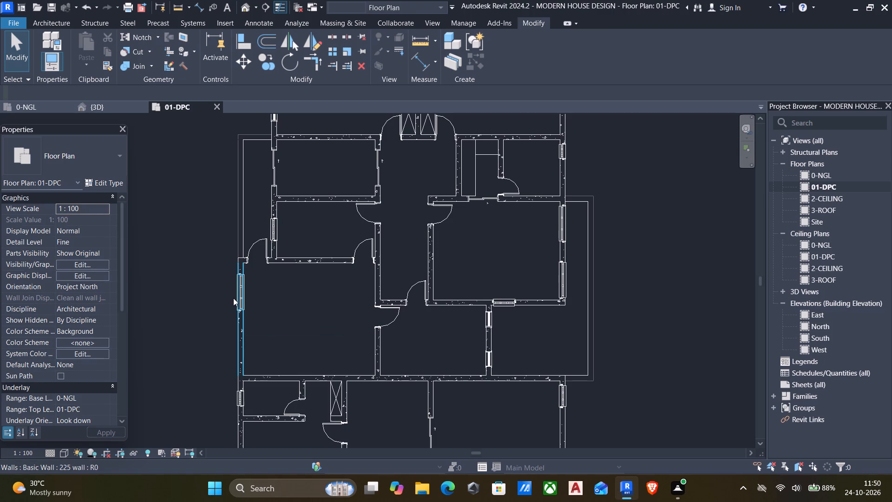
left_click(240, 297)
key("c")
key("s")
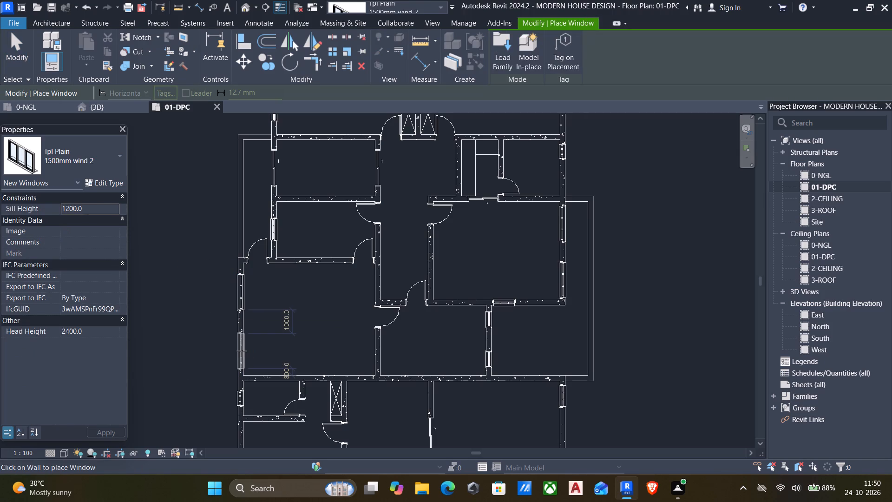
left_click(242, 351)
key("Escape")
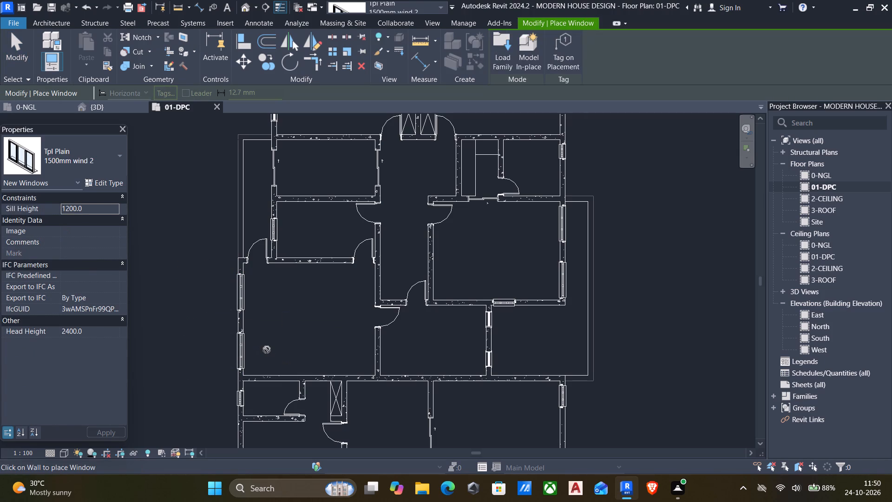
key("Escape")
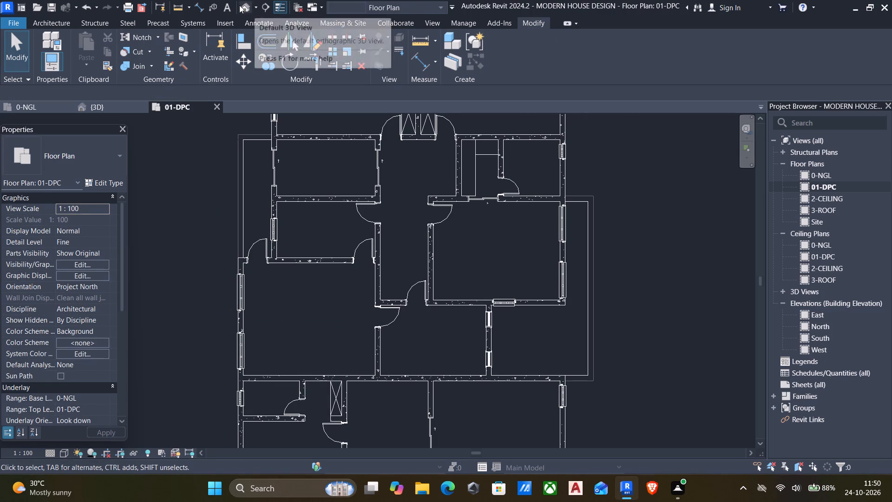
Examine the house's exterior windows in 3D and compare them with the overall 01-DPC floor plan.
left_click(239, 5)
middle_click_drag(338, 345, 468, 388, "shift")
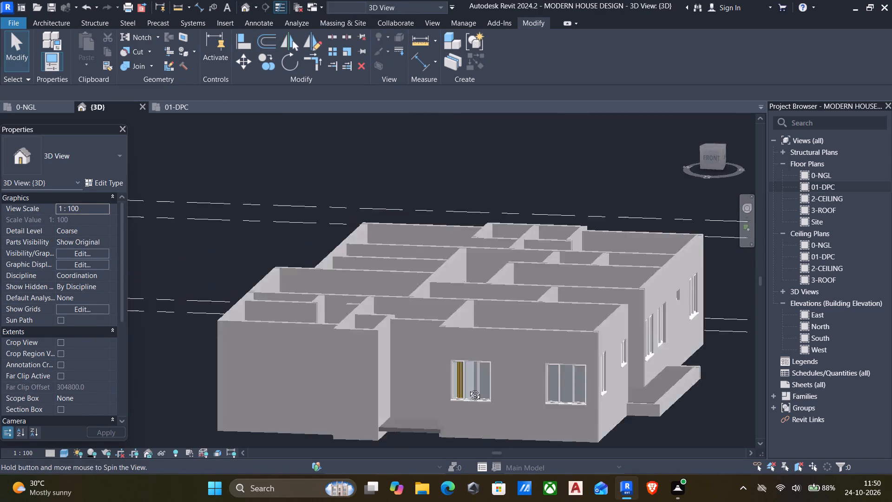
middle_click_drag(468, 388, 322, 436, "shift")
middle_click_drag(300, 364, 303, 404, "shift")
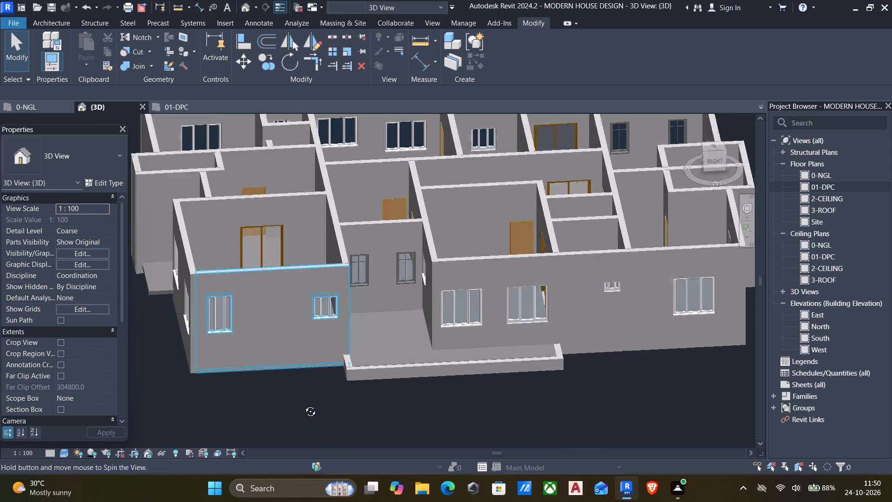
middle_click_drag(303, 404, 304, 432, "shift")
double_click(807, 186)
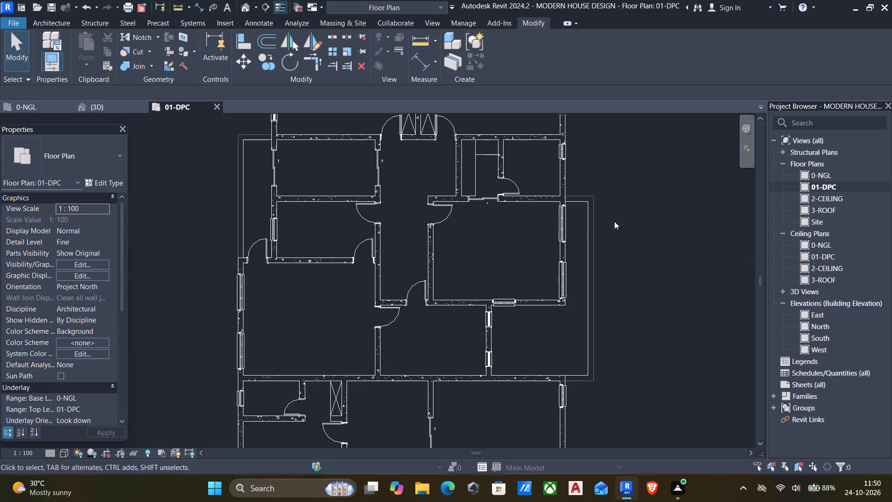
middle_click_drag(441, 304, 544, 252)
scroll(477, 274, "down", 2)
middle_click_drag(464, 277, 440, 306)
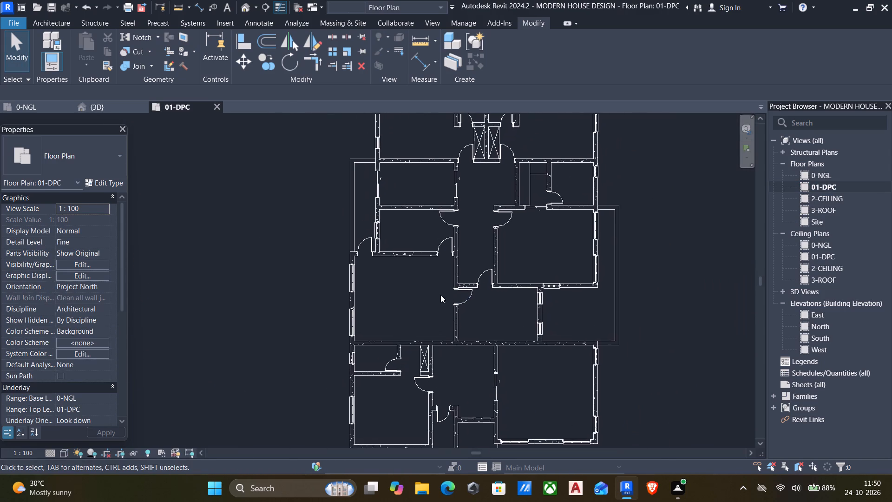
scroll(437, 290, "down", 2)
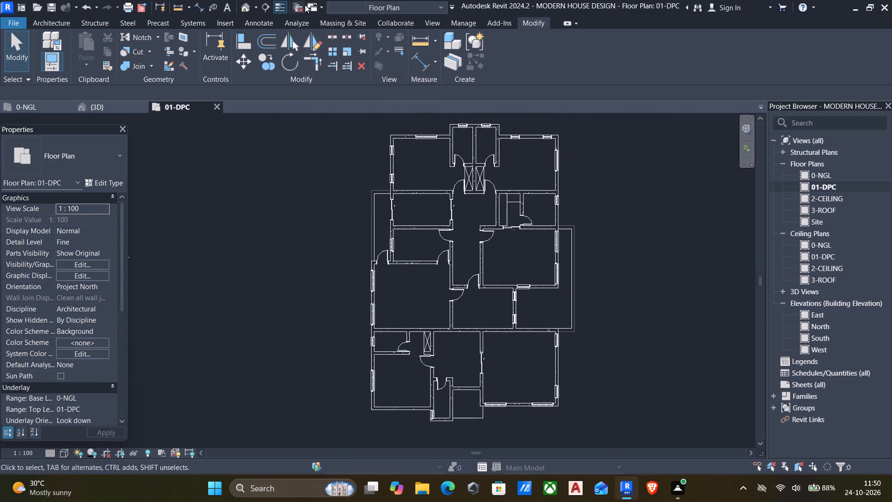
Examine the size and head alignment of the east facade's windows in 3D, both straight-on and from above.
left_click(243, 11)
middle_click_drag(364, 315, 312, 211, "shift")
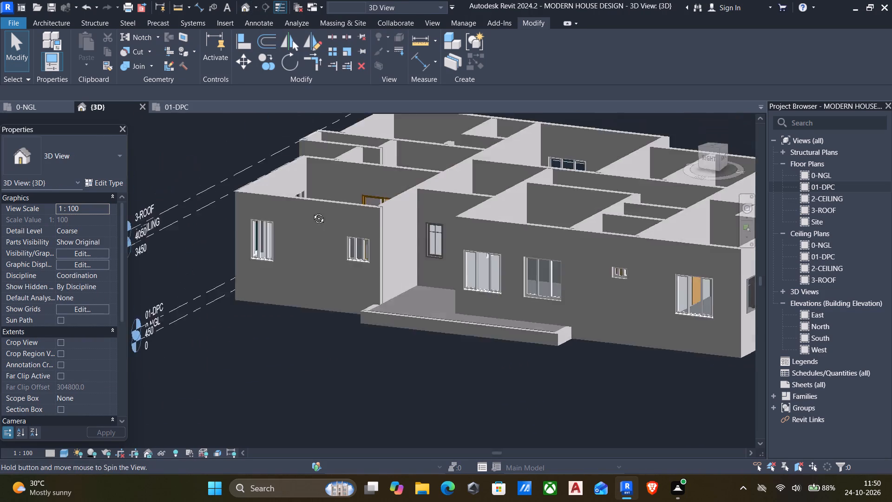
middle_click_drag(312, 211, 323, 202, "shift")
middle_click_drag(349, 284, 369, 248, "shift")
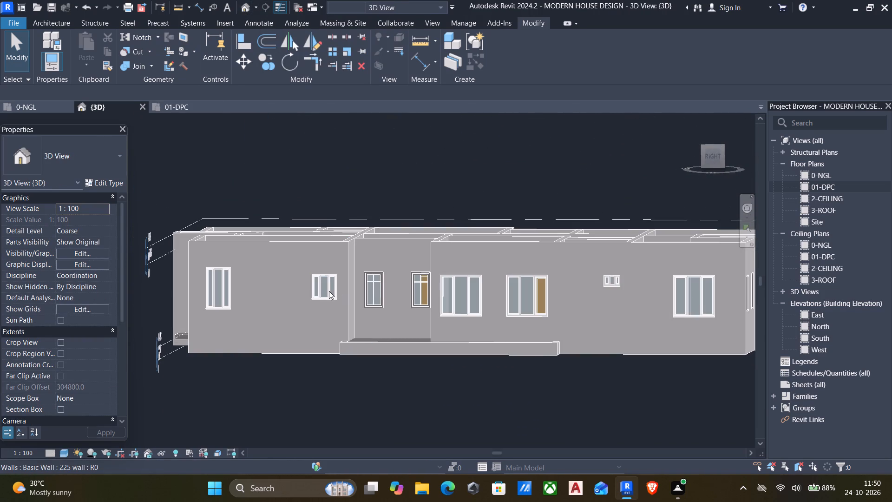
scroll(328, 293, "up", 2)
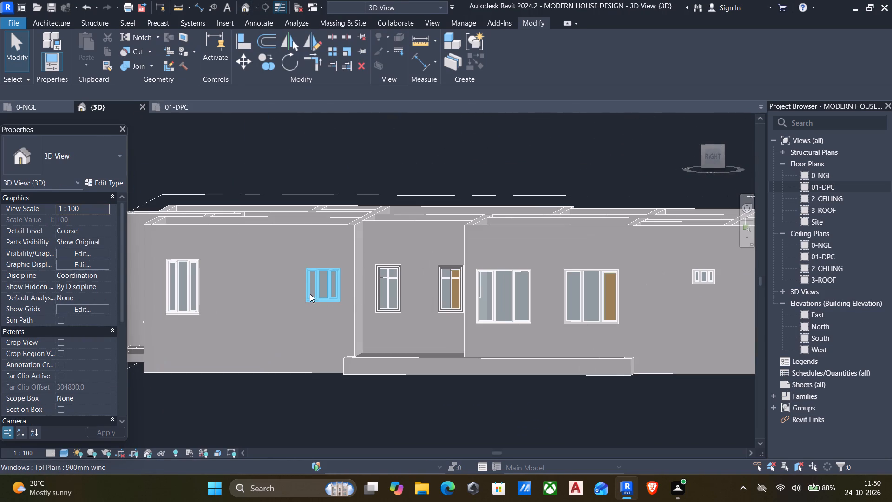
middle_click_drag(319, 299, 327, 448, "shift")
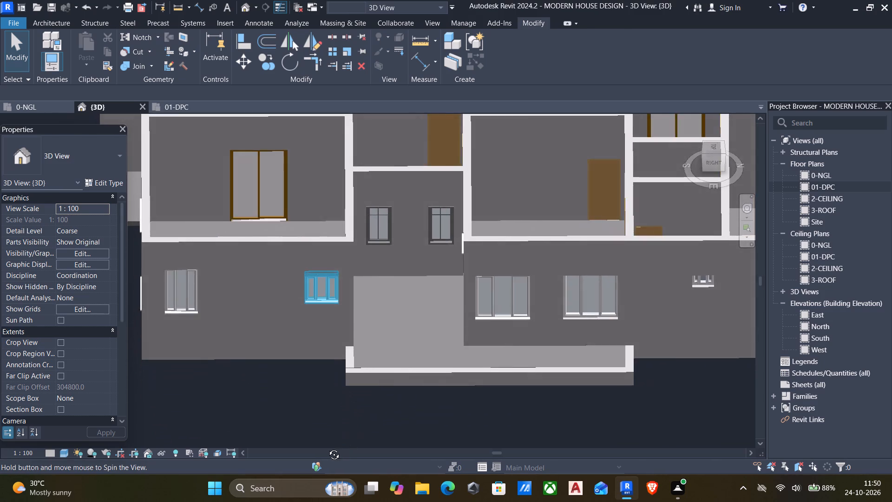
middle_click_drag(327, 448, 264, 384, "shift")
middle_click(311, 271, "shift")
middle_click_drag(354, 240, 325, 282, "shift")
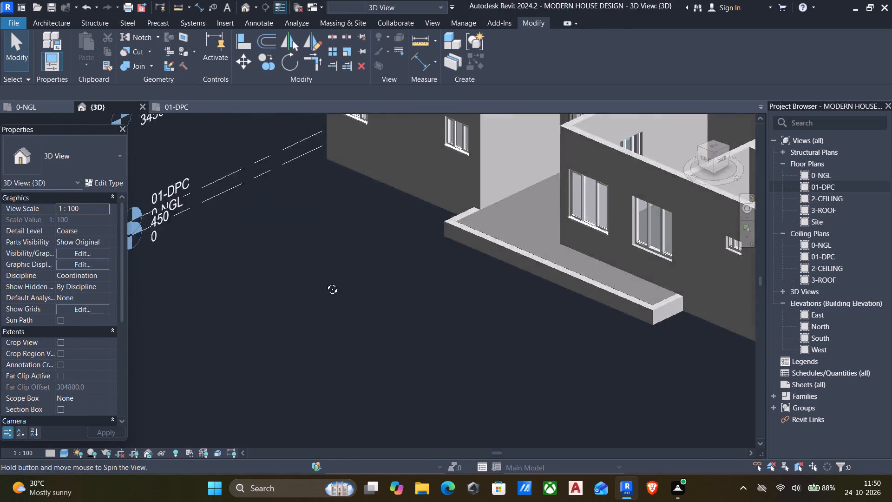
middle_click_drag(325, 282, 400, 244, "shift")
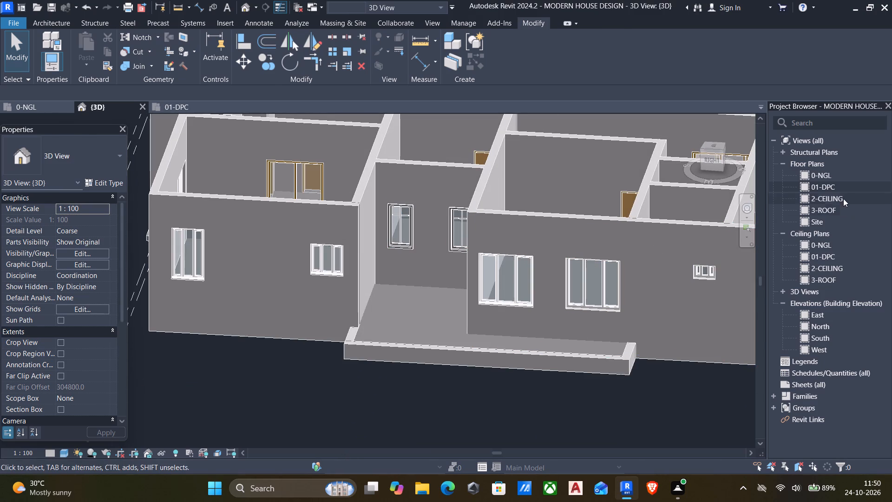
Check the types and sill heights of the northwest room's west-wall casement window in 01-DPC and the southeast room's east windows in 3D.
double_click(819, 187)
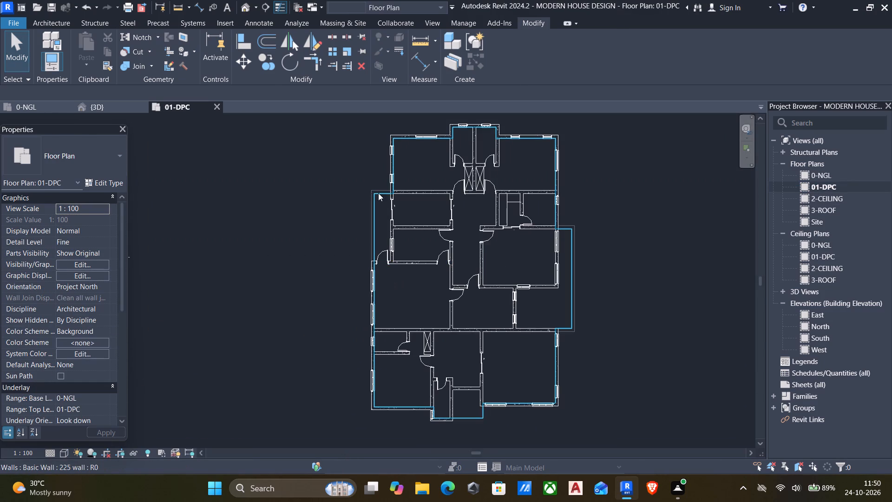
scroll(388, 178, "up", 5)
left_click(391, 180)
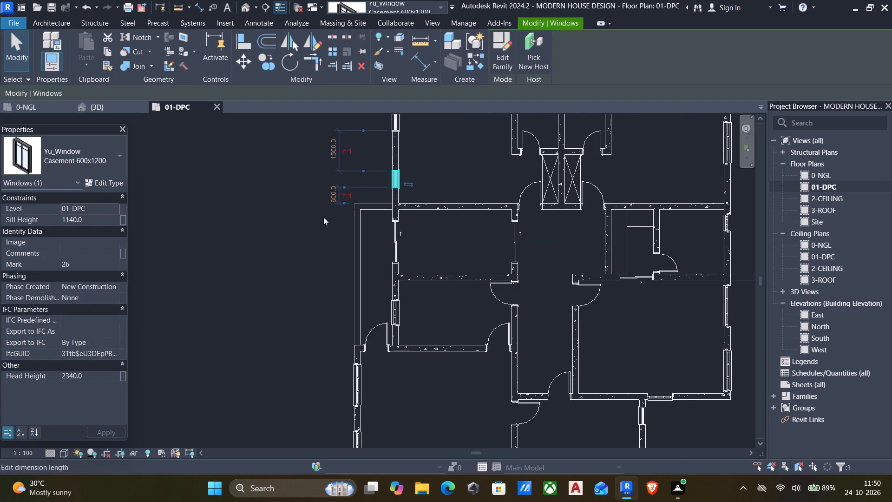
scroll(293, 272, "down", 5)
left_click(243, 4)
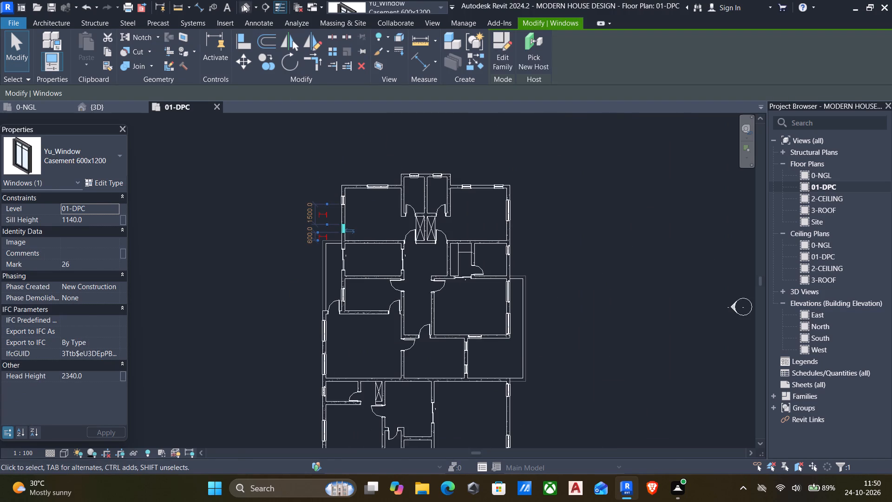
left_click(322, 258)
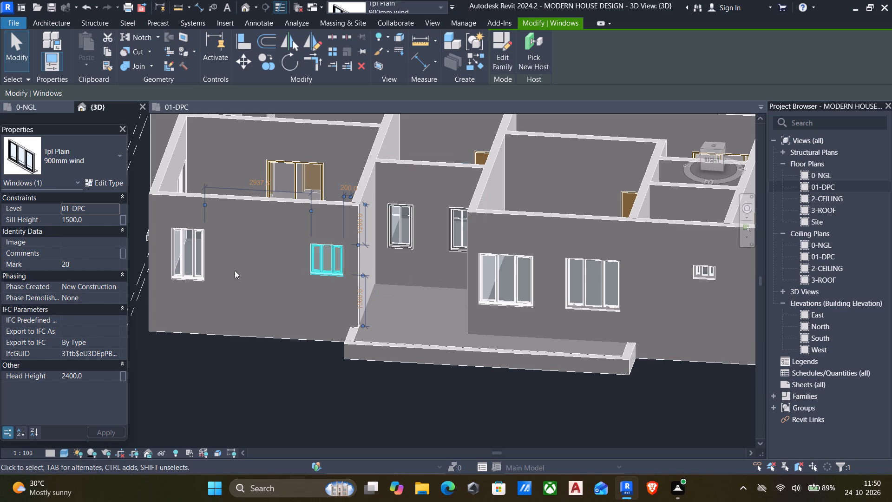
left_click(185, 268)
left_click(335, 262)
Examine the southeast room's east-wall windows and the adjoining porch windows in 01-DPC and from several 3D angles.
double_click(808, 191)
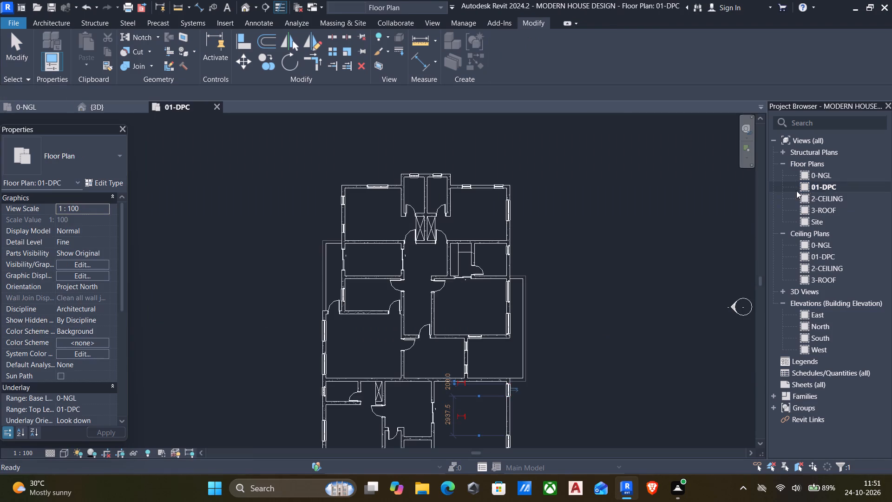
scroll(394, 268, "up", 4)
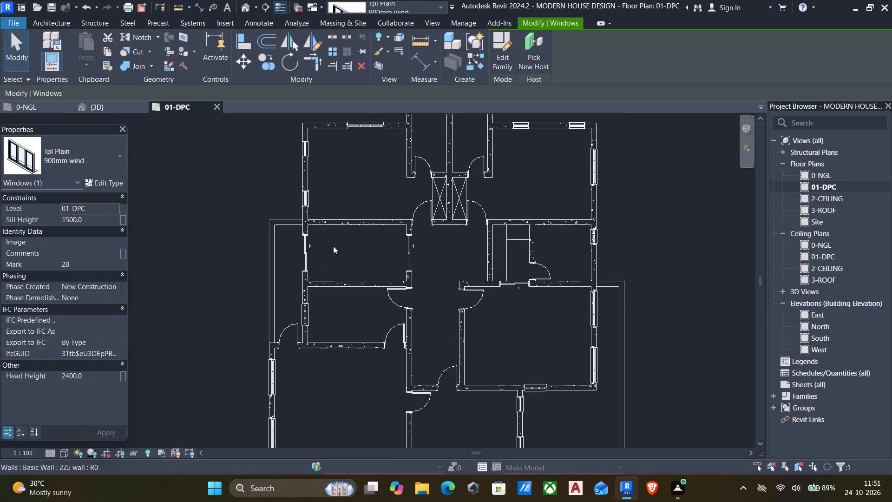
left_click(245, 6)
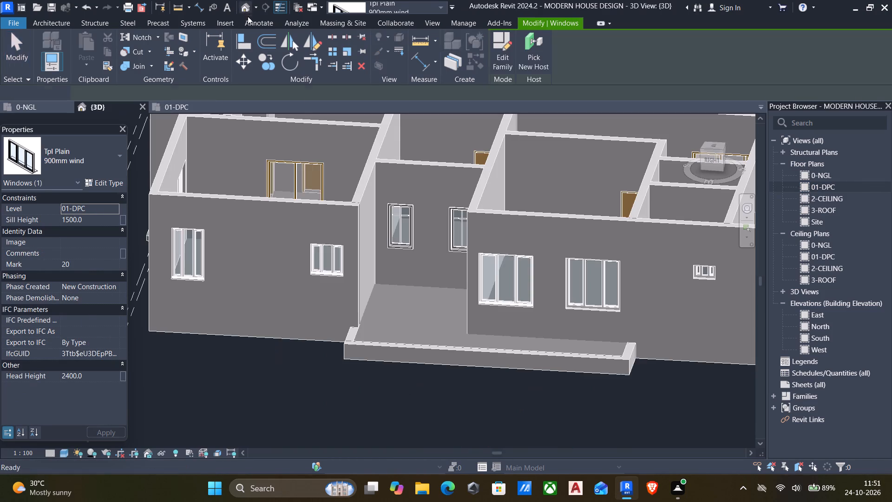
middle_click_drag(336, 248, 309, 256, "shift")
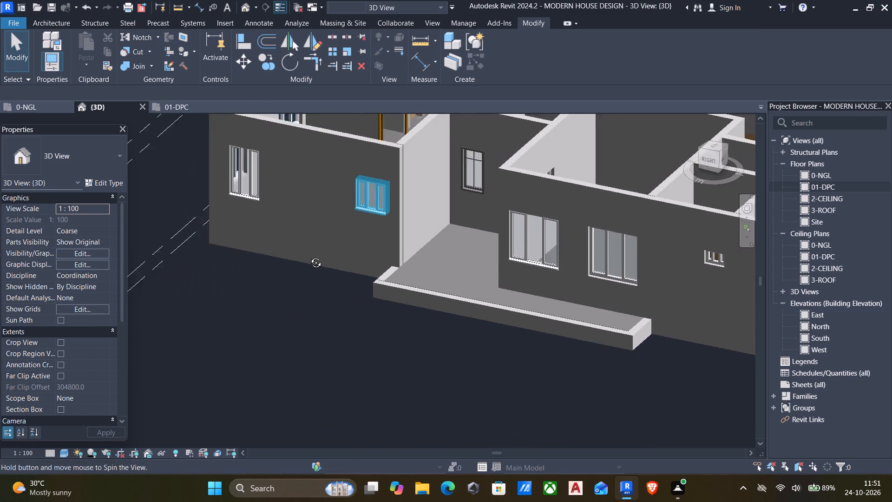
middle_click_drag(309, 256, 414, 255, "shift")
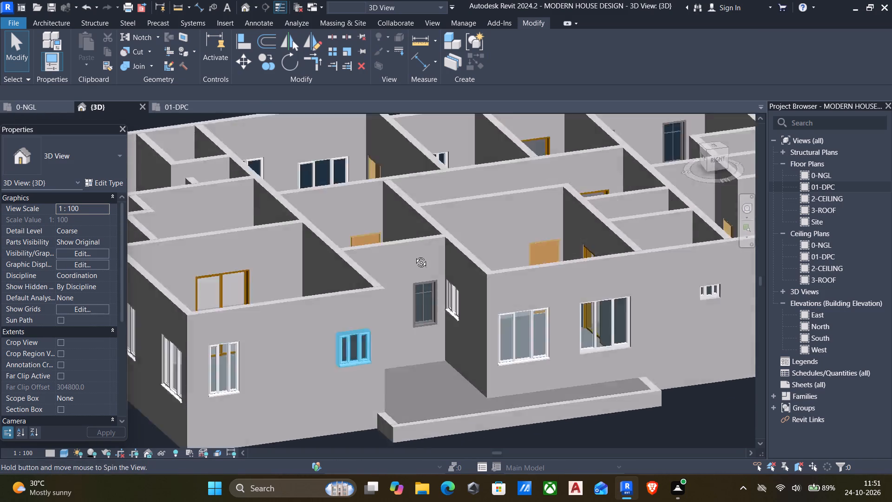
middle_click_drag(414, 255, 404, 307, "shift")
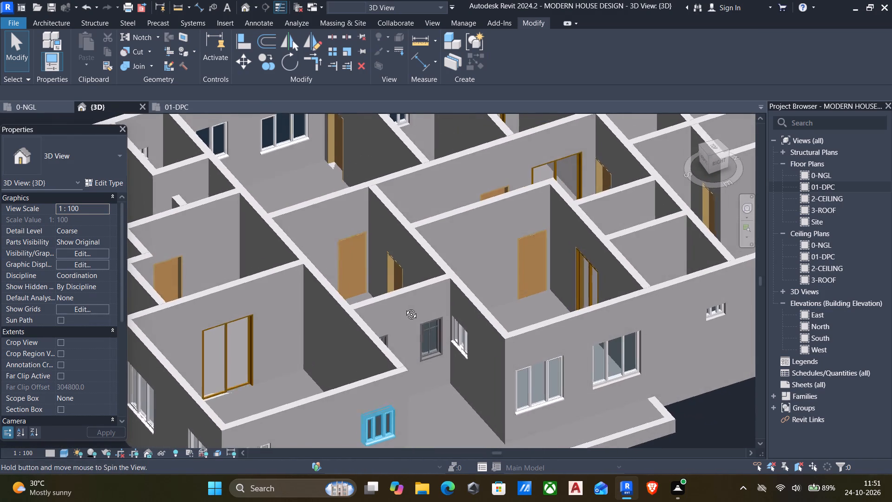
middle_click_drag(404, 307, 413, 446, "shift")
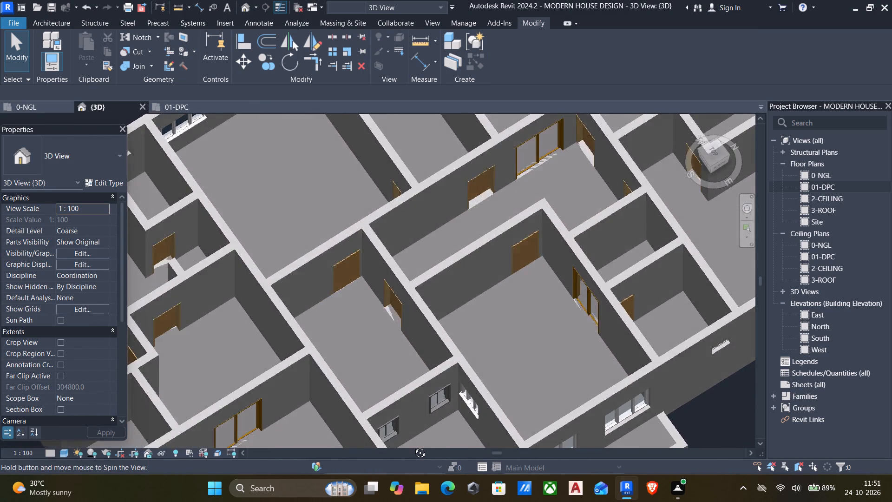
middle_click_drag(413, 446, 386, 315, "shift")
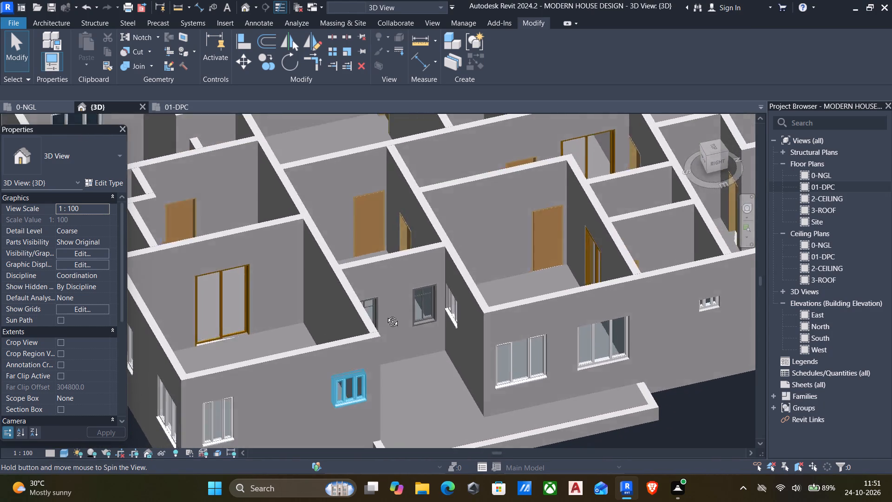
middle_click_drag(386, 315, 385, 315, "shift")
Examine the whole house in 3D from all sides and above, comparing window sizes and alignment across the facades.
scroll(356, 335, "down", 6)
middle_click_drag(354, 338, 644, 277)
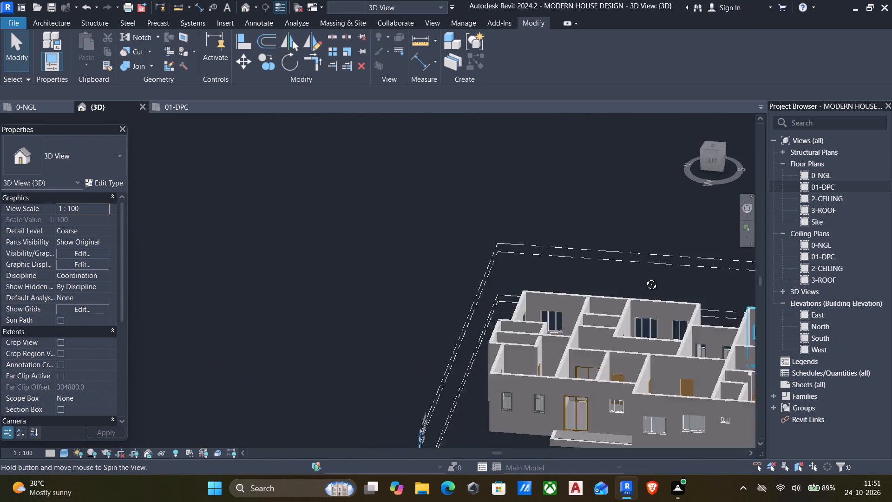
middle_click_drag(644, 277, 549, 220)
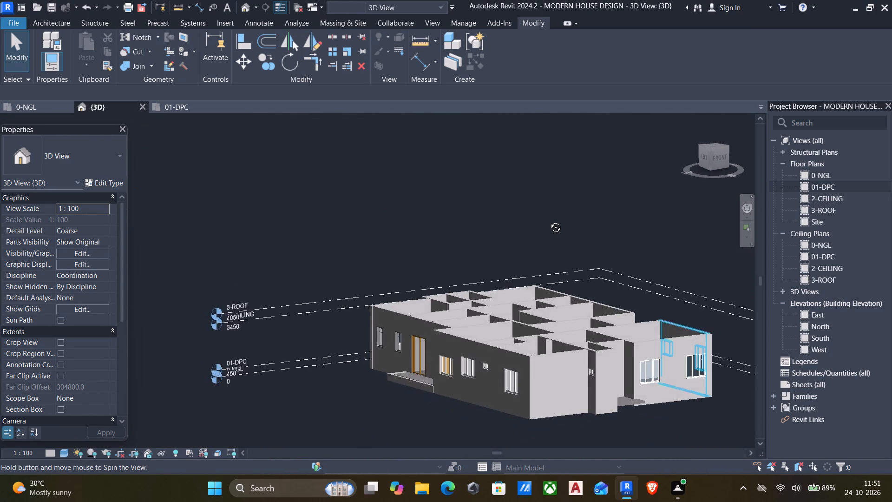
middle_click_drag(549, 220, 388, 268)
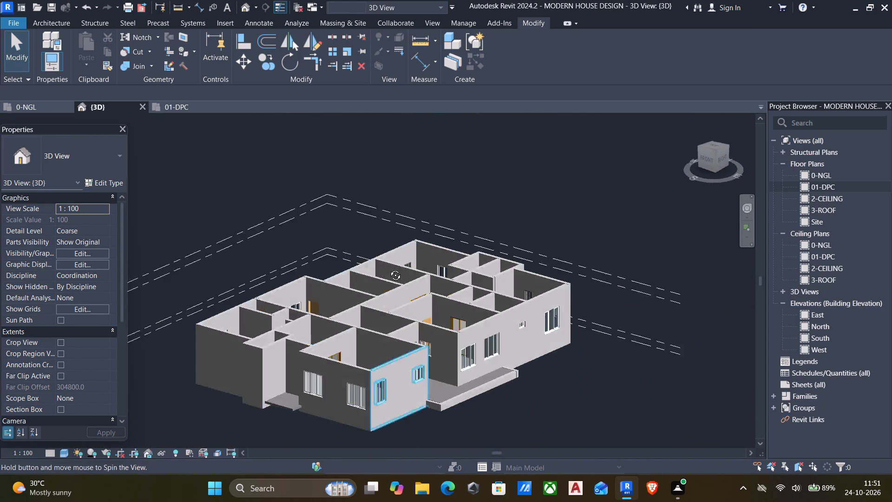
middle_click_drag(388, 268, 301, 261)
scroll(348, 284, "up", 4)
middle_click_drag(335, 292, 312, 294, "shift")
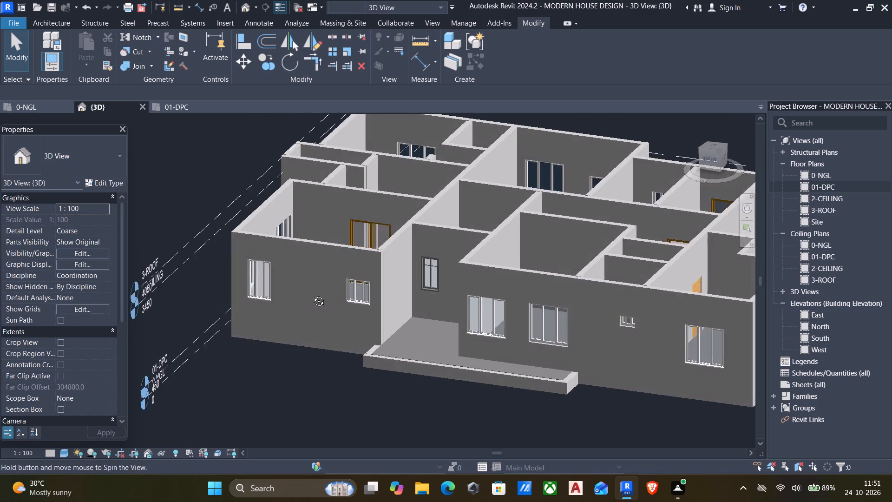
middle_click_drag(312, 294, 309, 294, "shift")
middle_click_drag(317, 294, 338, 337)
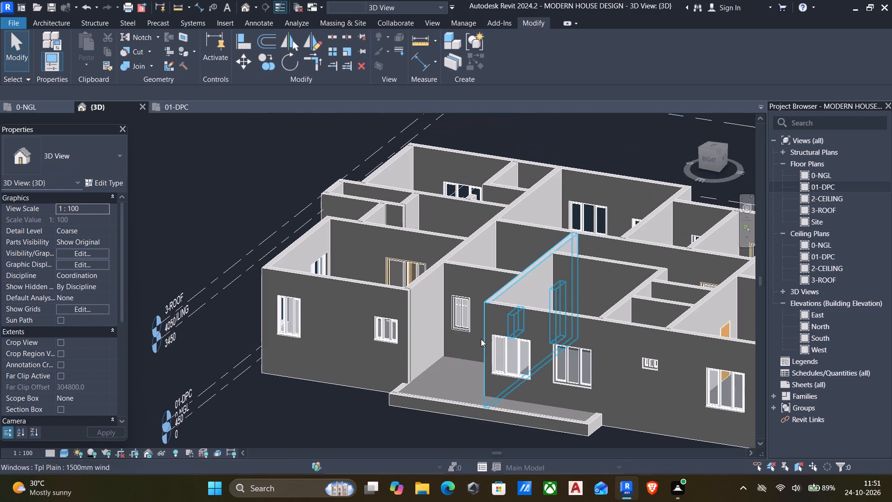
scroll(461, 363, "down", 4)
middle_click_drag(458, 364, 456, 366, "shift")
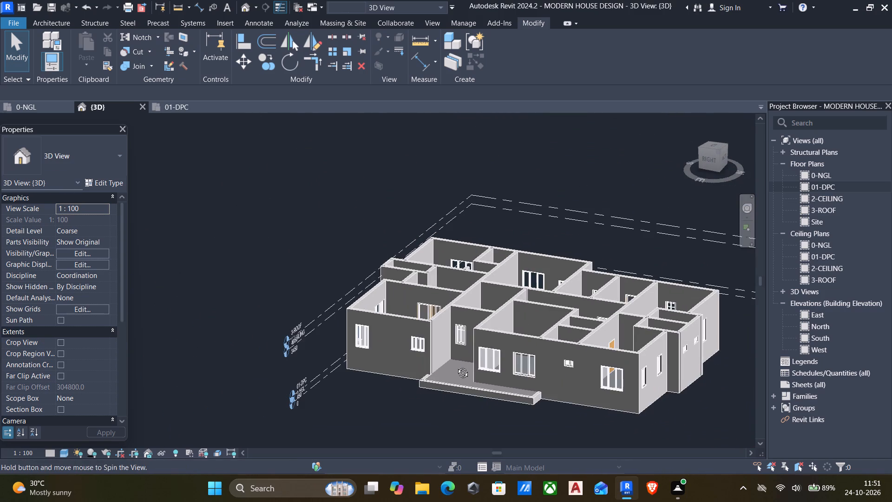
middle_click_drag(456, 366, 381, 407, "shift")
middle_click_drag(408, 343, 266, 353, "shift")
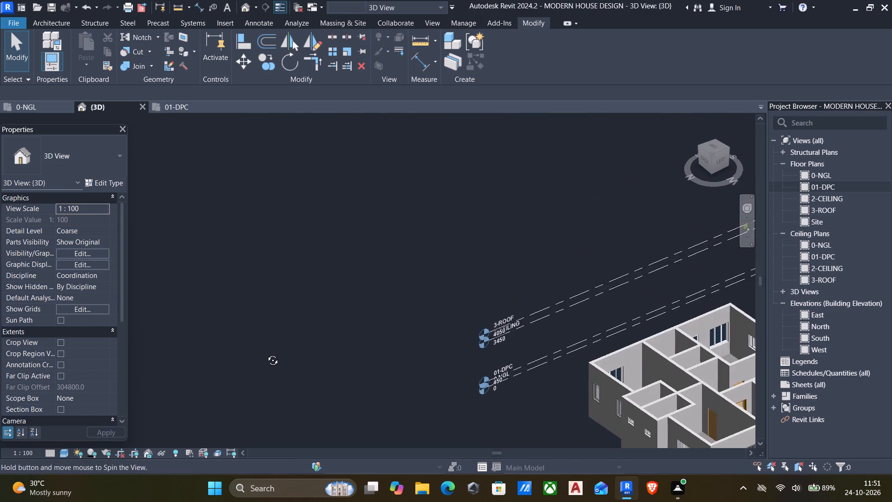
middle_click_drag(266, 353, 490, 428, "shift")
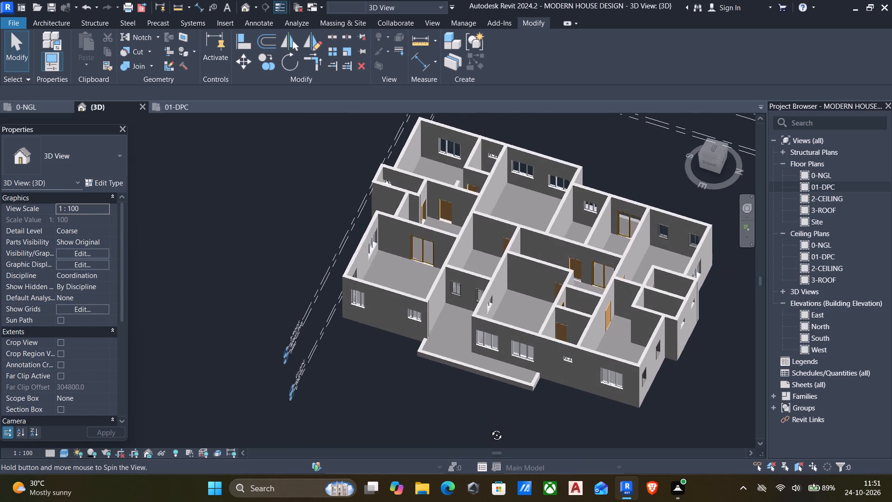
middle_click_drag(490, 428, 490, 429, "shift")
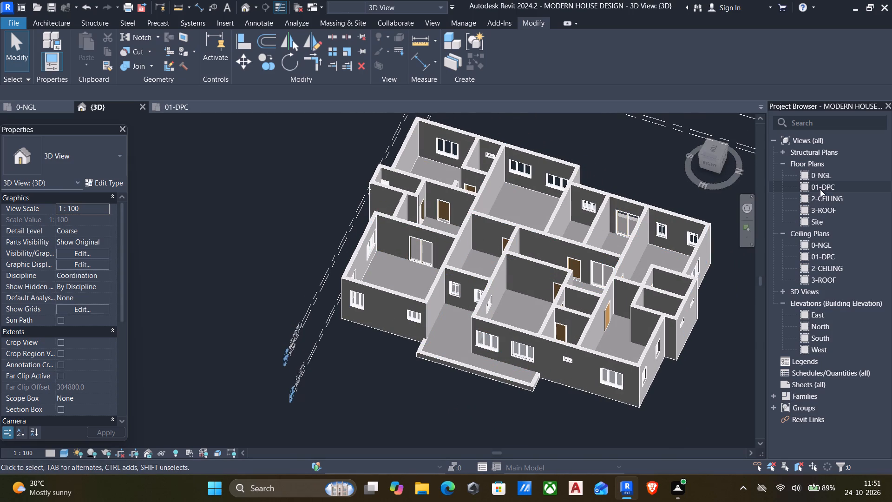
Check the types and sill heights of the east-facing windows in the middle and southeast rooms in 01-DPC.
double_click(804, 186)
scroll(381, 311, "down", 4)
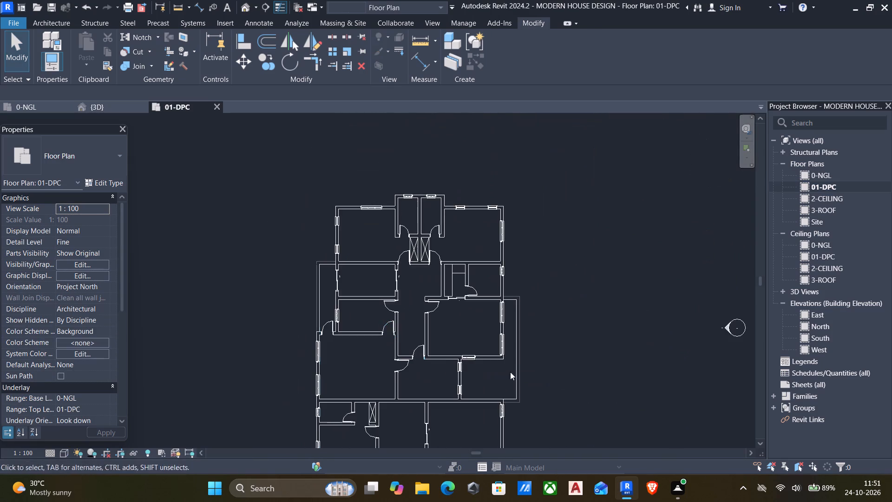
scroll(541, 351, "up", 4)
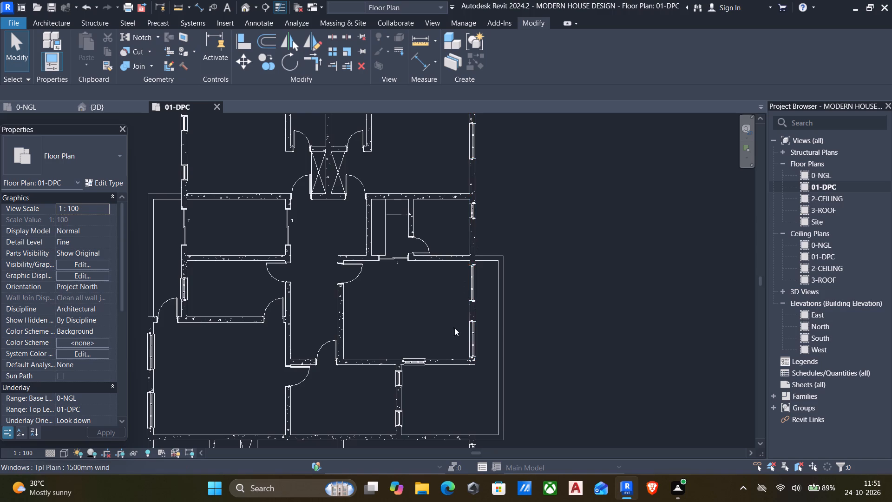
middle_click_drag(444, 339, 459, 275)
left_click(486, 268)
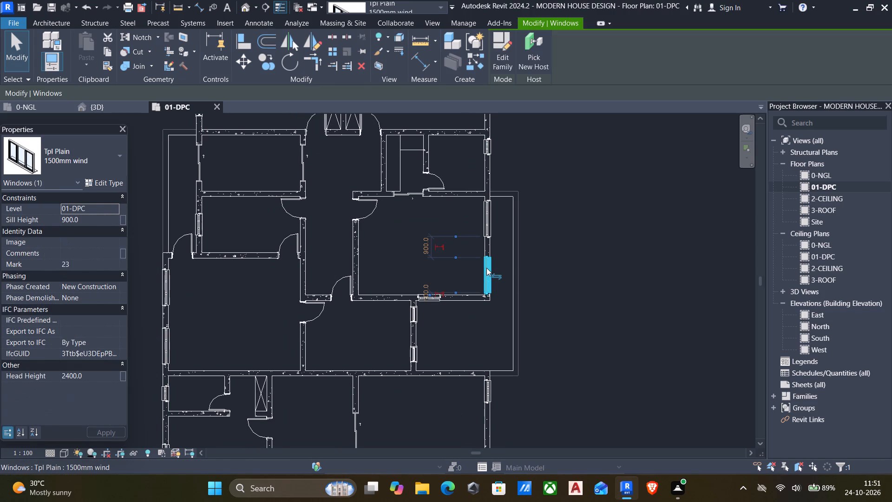
left_click(489, 224)
scroll(428, 263, "down", 2)
middle_click_drag(426, 266, 423, 331)
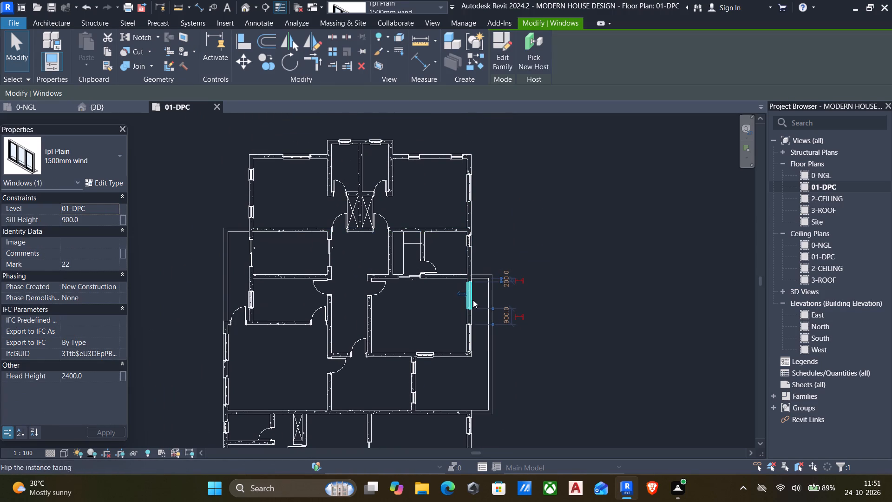
middle_click_drag(461, 330, 456, 308)
middle_click_drag(456, 351, 452, 273)
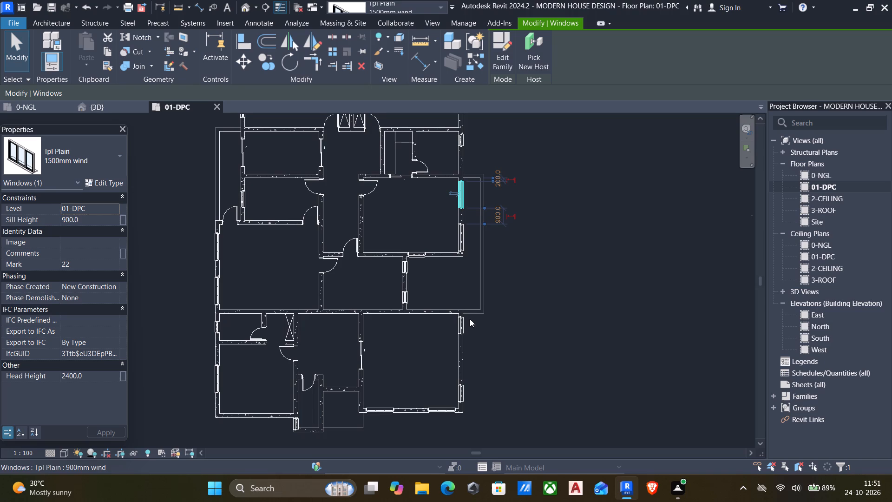
left_click(463, 325)
left_click(459, 394)
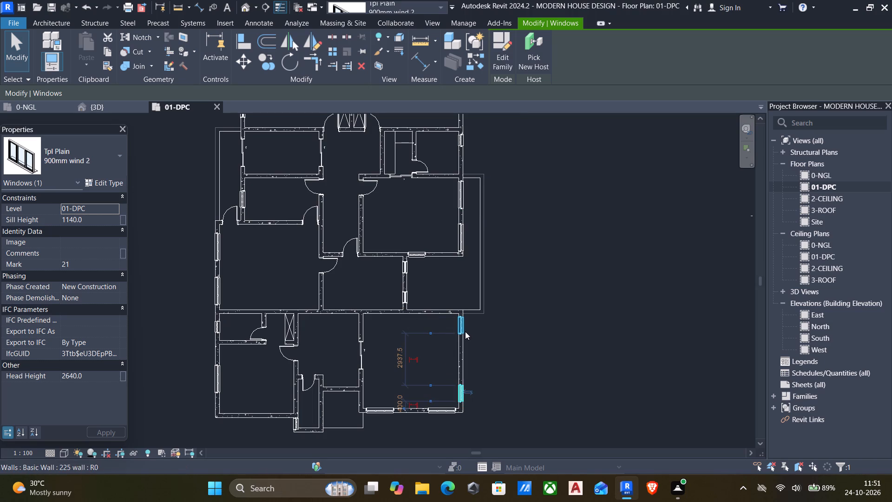
Replace the southeast room's northern east-wall window with a 900mm wind 2 window, about 600 mm from the north wall, sill height 900.
left_click(465, 331)
key("Delete")
left_click(460, 391)
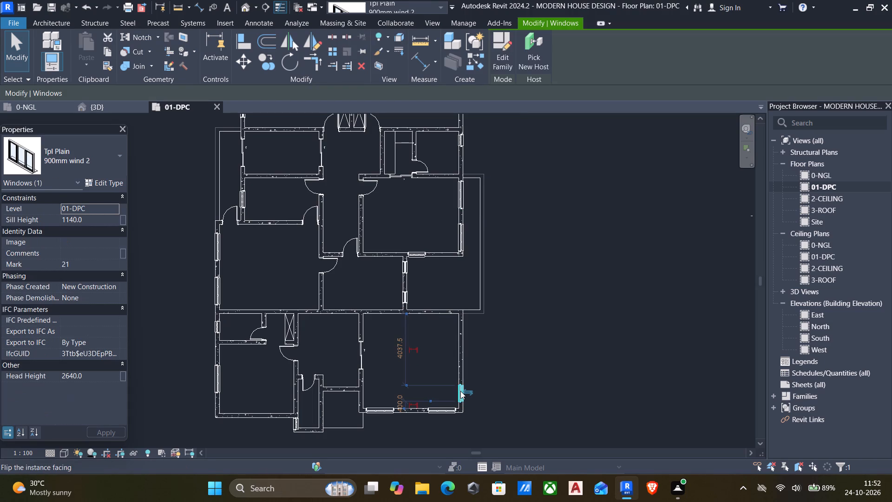
type("cs")
left_click(465, 332)
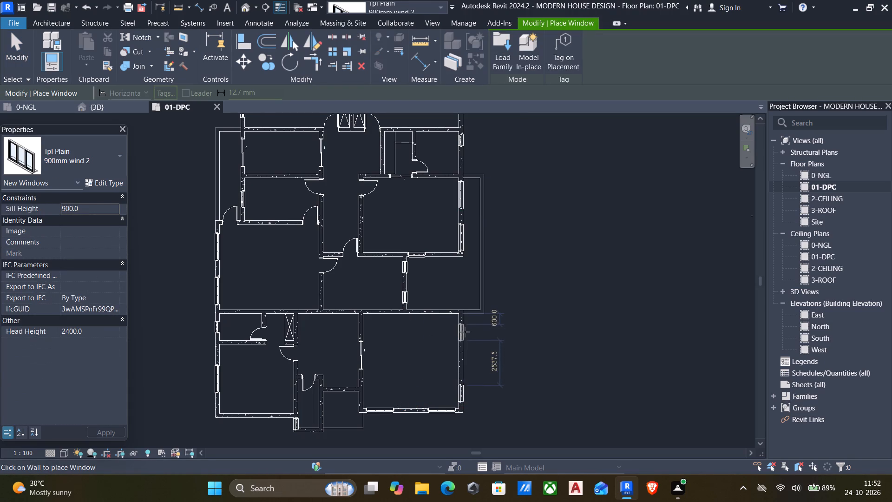
key("Escape")
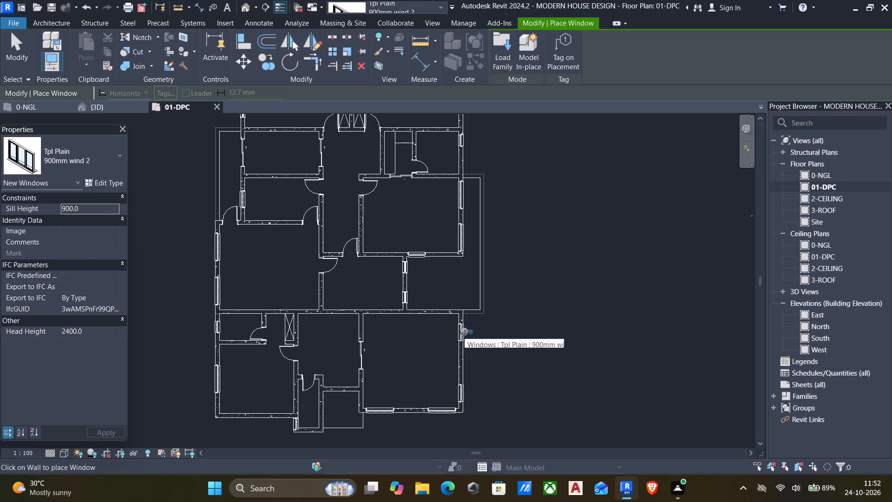
middle_click_drag(431, 363, 512, 289)
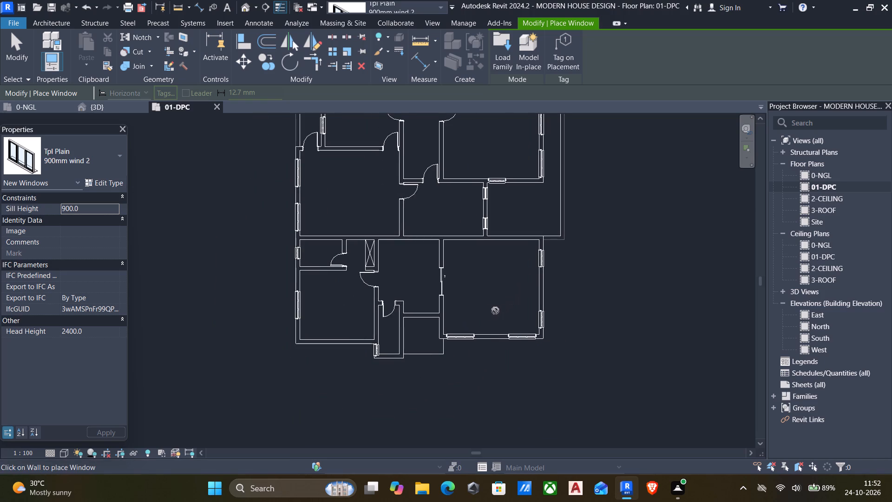
key("Escape")
Load the Single_Flush_Door_-_Modern_12229 door family from the Components folder for placement.
middle_click_drag(446, 333, 417, 309)
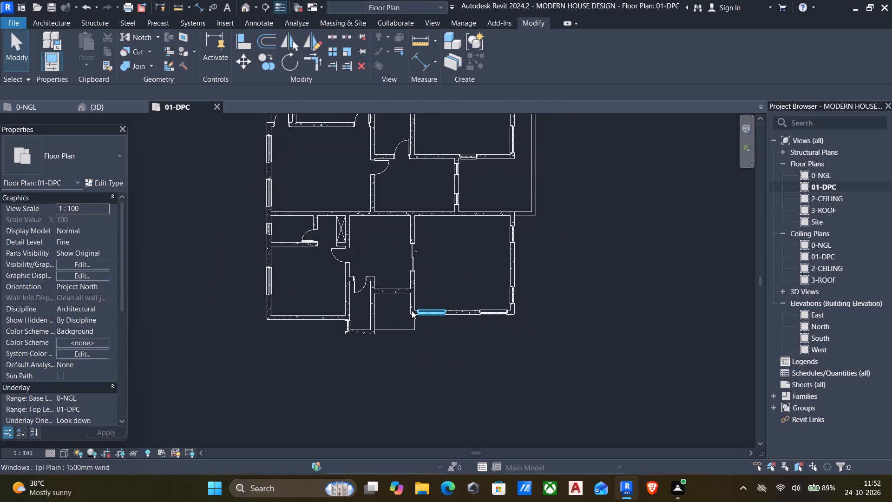
key("d")
key("r")
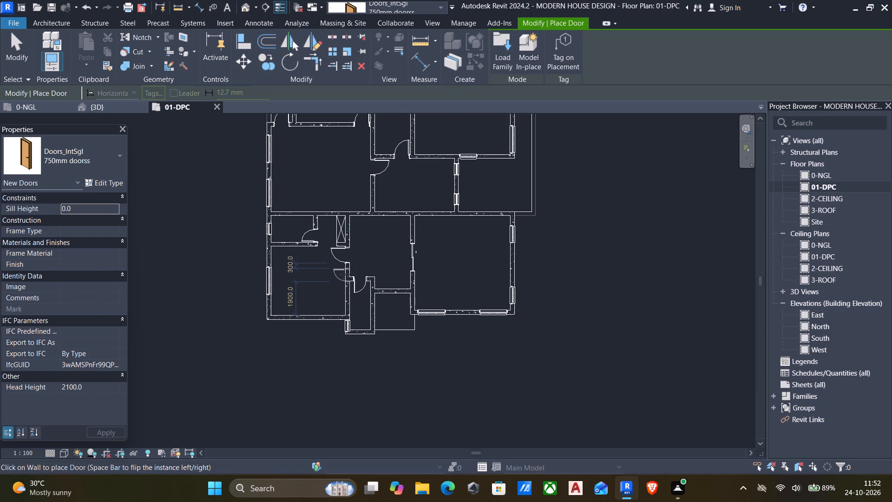
left_click(499, 46)
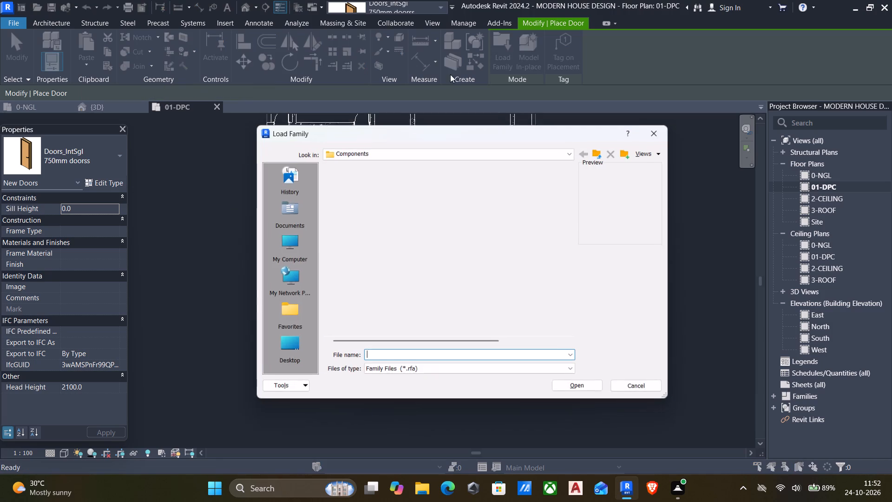
scroll(370, 251, "down", 8)
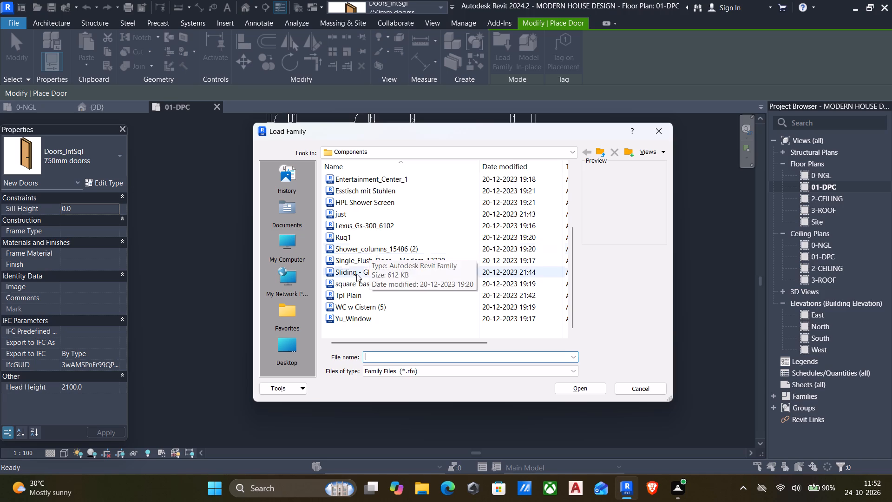
left_click(363, 261)
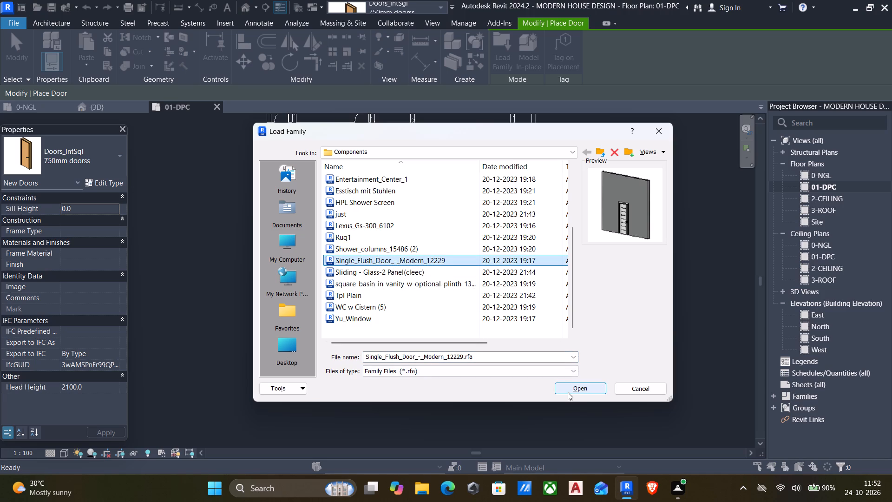
left_click(569, 391)
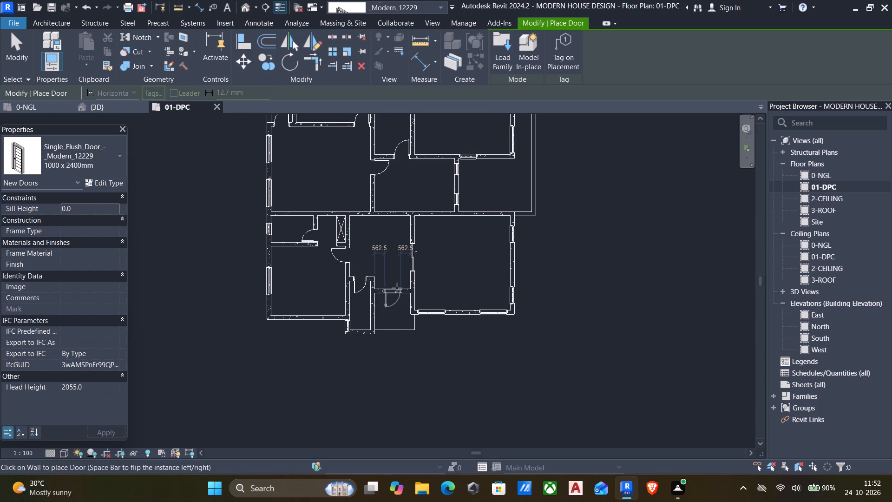
Place the modern flush door in the recessed entrance wall, opening inward with its hinge on the east side, about 200 mm from the east wall.
key("space")
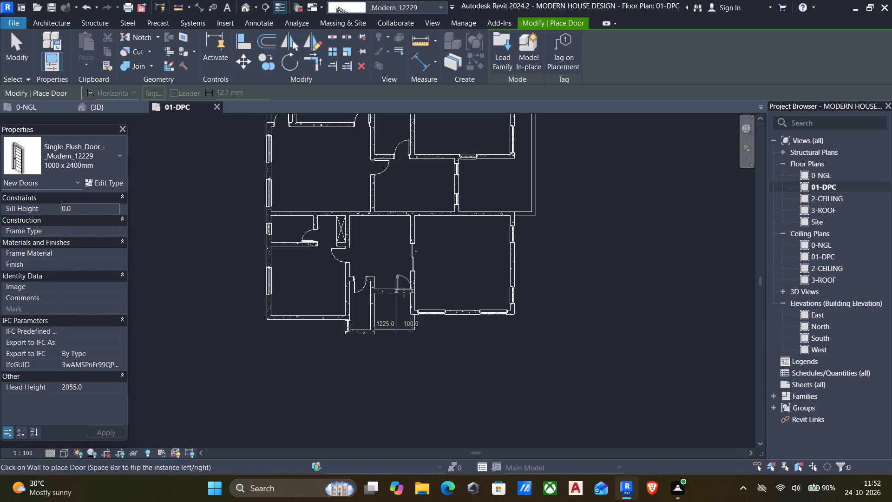
key("space")
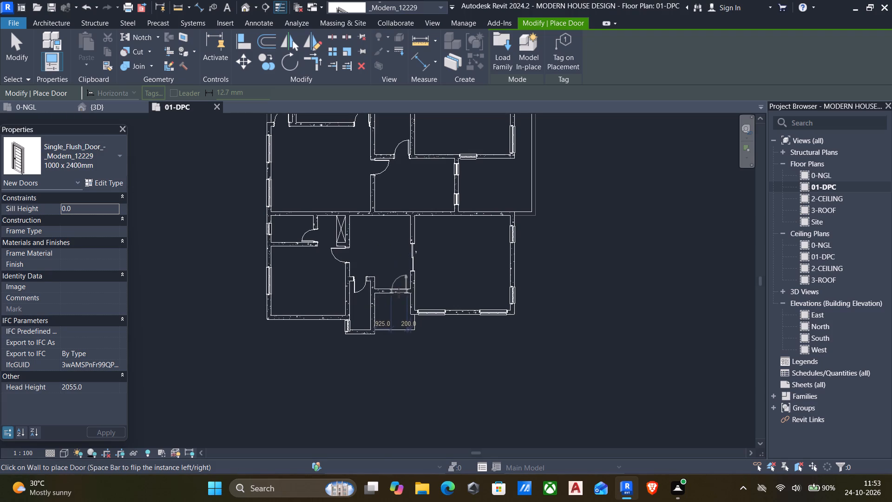
left_click(399, 293)
scroll(401, 320, "up", 2)
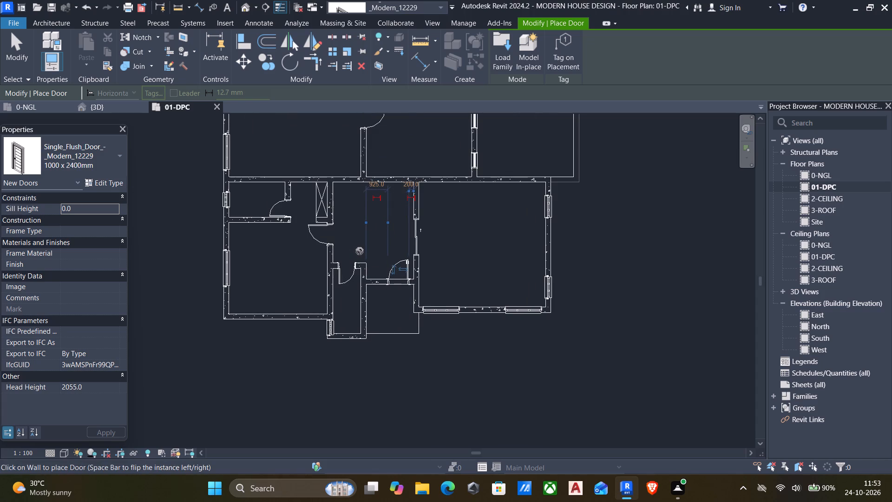
Set the modern flush door type's Rough Width to 1000 and Height to 2100, and finish door placement.
left_click(104, 179)
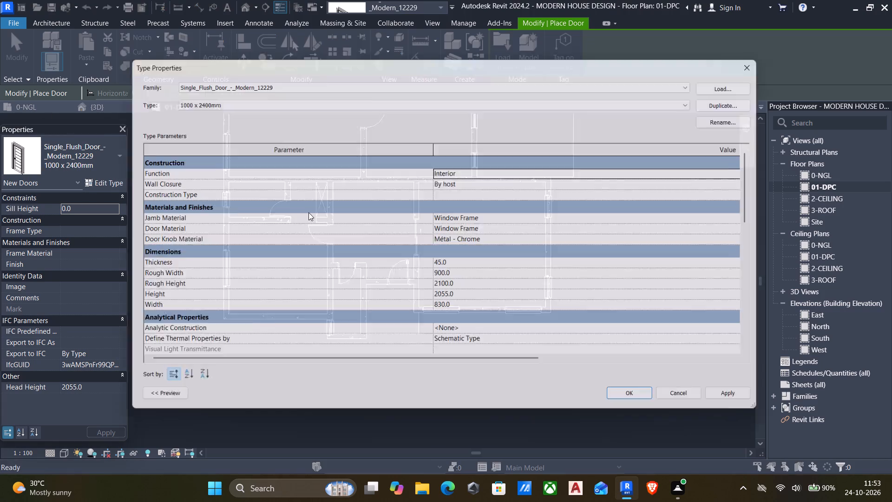
scroll(502, 285, "down", 3)
scroll(486, 284, "up", 2)
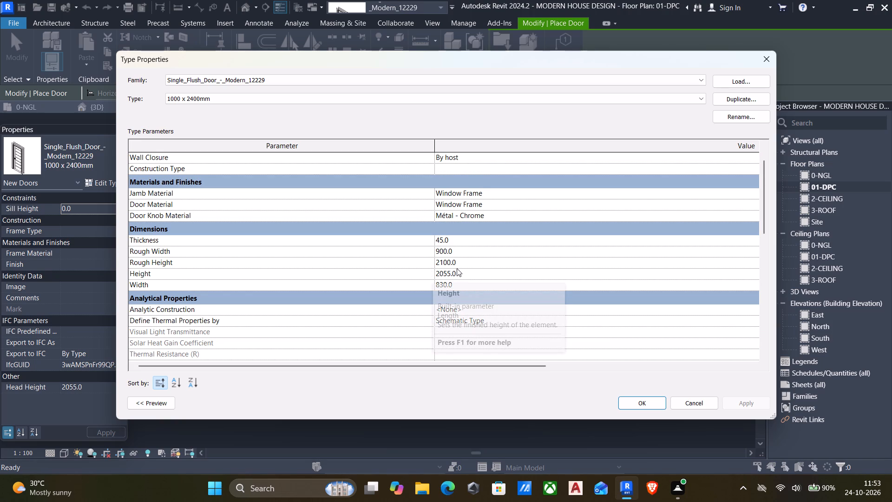
left_click(466, 251)
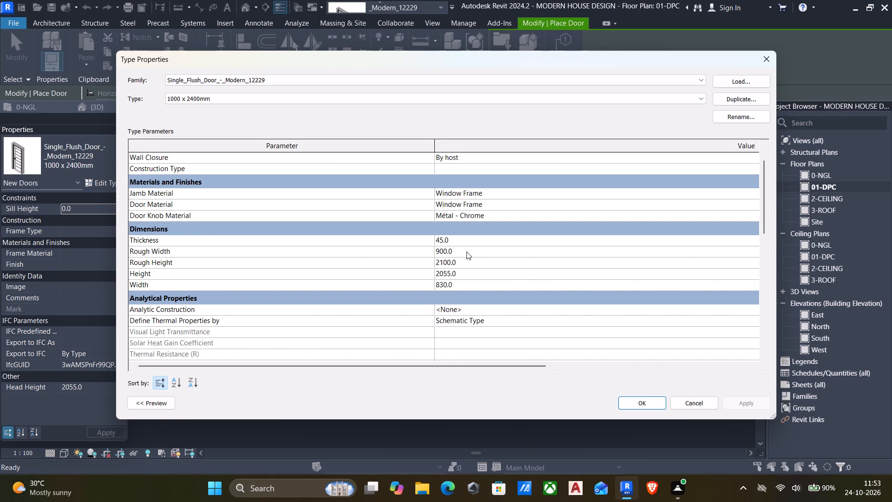
key("1")
type("00")
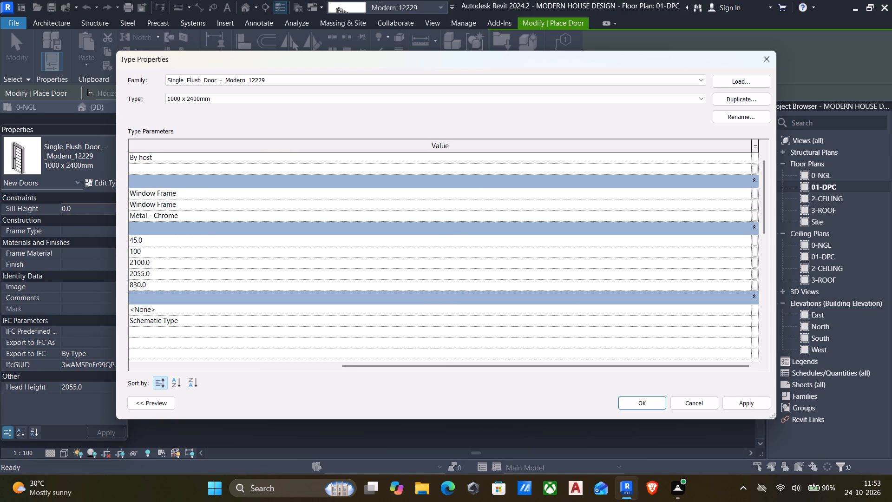
key("0")
left_click(161, 274)
left_click_drag(342, 364, 58, 358)
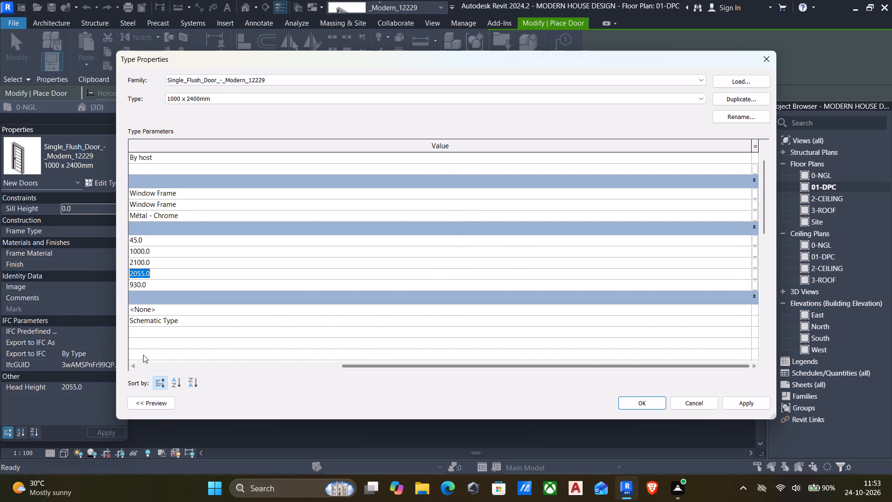
left_click_drag(344, 366, 193, 358)
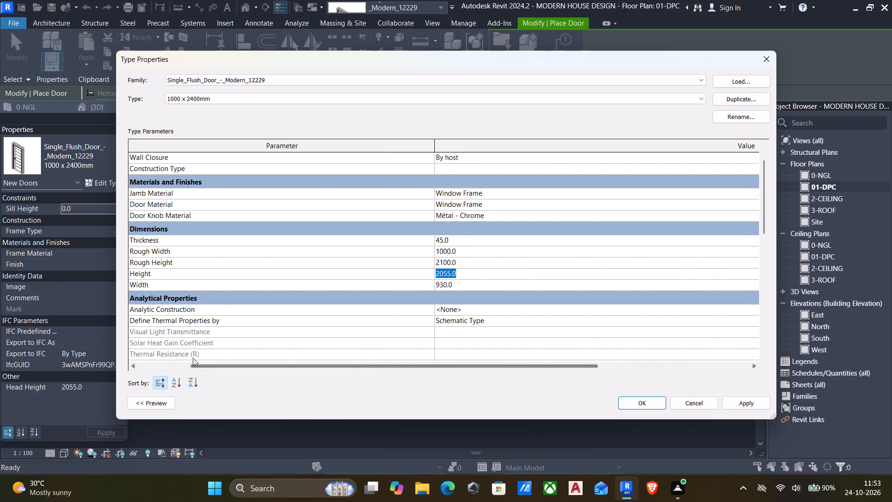
left_click_drag(193, 358, 191, 358)
key("2")
key("1")
key("0")
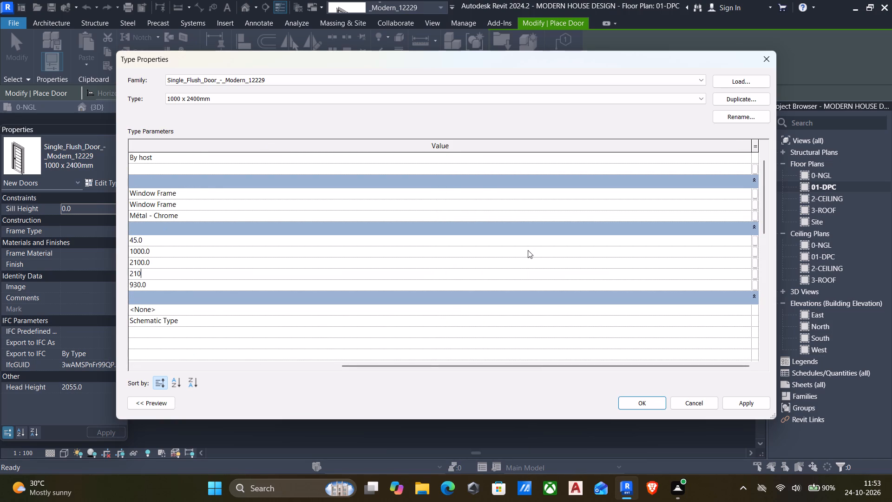
key("0")
left_click(747, 403)
left_click(637, 402)
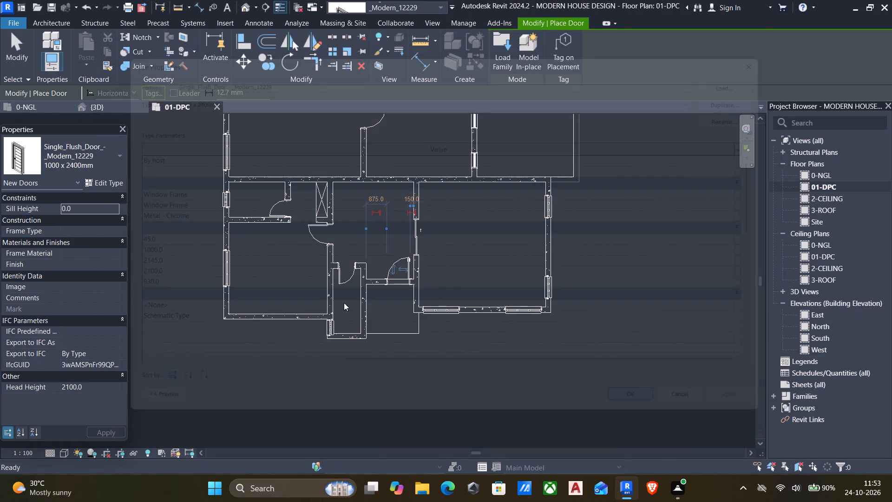
middle_click_drag(306, 304, 232, 307)
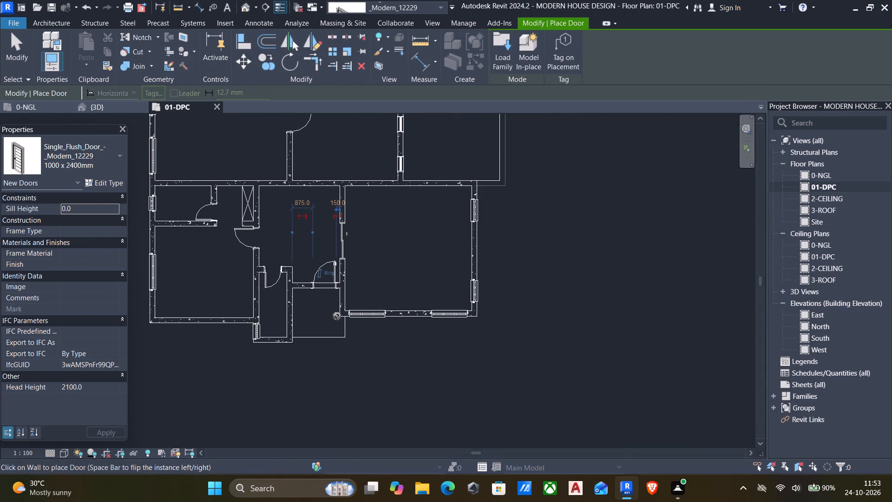
key("Escape")
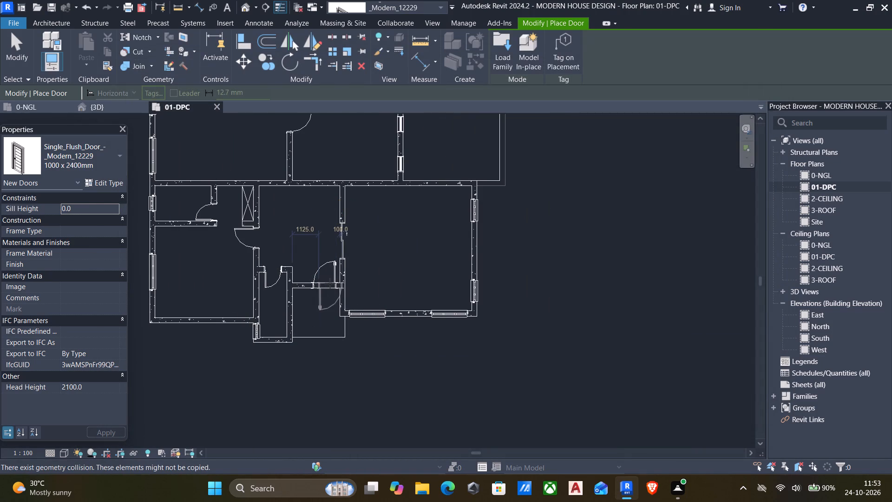
key("Escape")
Measure the entrance door's offset from its east edge and set the gap to the east wall at 100 mm.
left_click(328, 277)
left_click(336, 203)
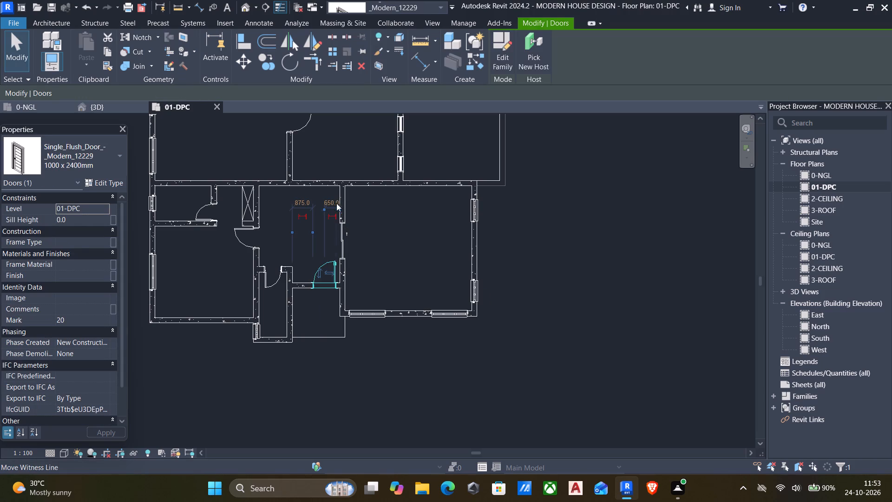
scroll(336, 203, "up", 5)
key("Escape")
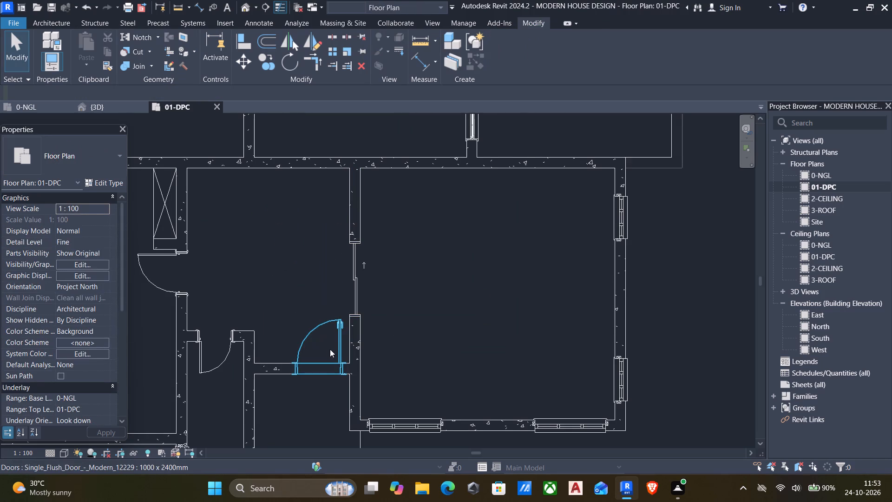
left_click(327, 346)
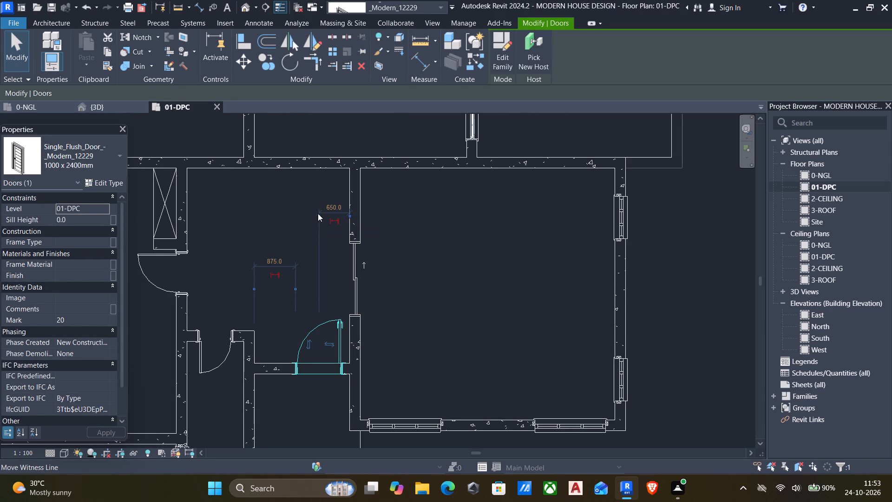
left_click(318, 213)
left_click(295, 216)
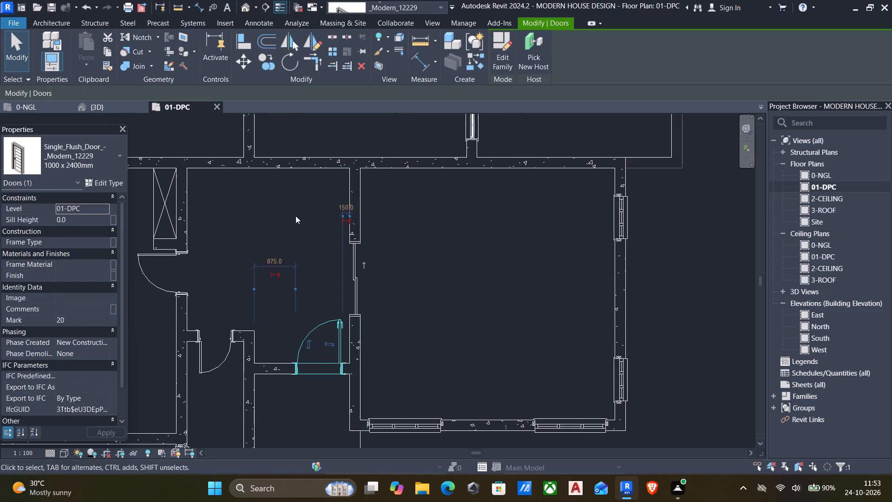
scroll(344, 213, "up", 11)
left_click(354, 211)
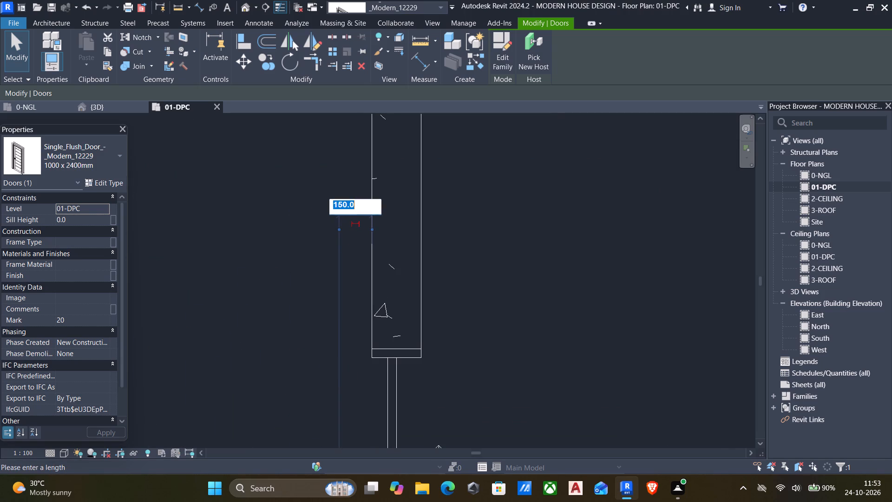
type("100")
key("Return")
Place a Yu_Window Casement 600x1200, matching the middle rooms' existing window, in the entrance wall west of the new door.
scroll(646, 345, "down", 6)
middle_click_drag(639, 346, 553, 308)
scroll(550, 306, "up", 1)
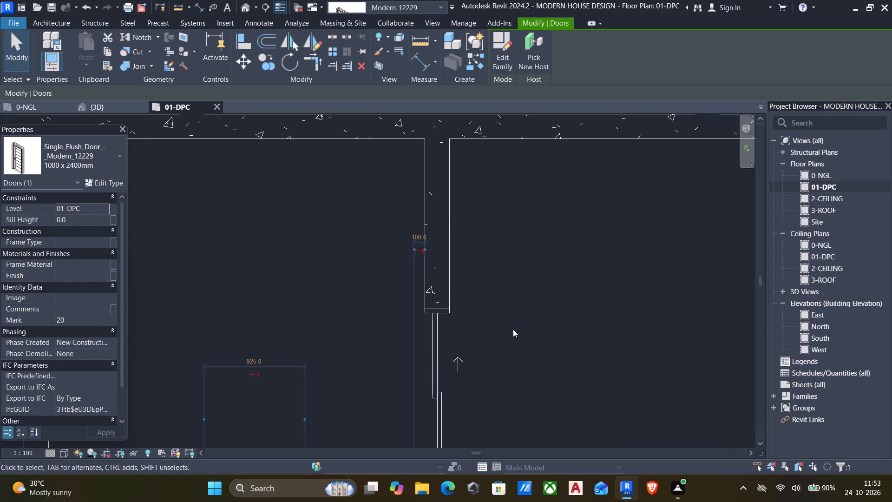
middle_click_drag(525, 352, 267, 255)
scroll(228, 250, "down", 6)
scroll(445, 241, "down", 5)
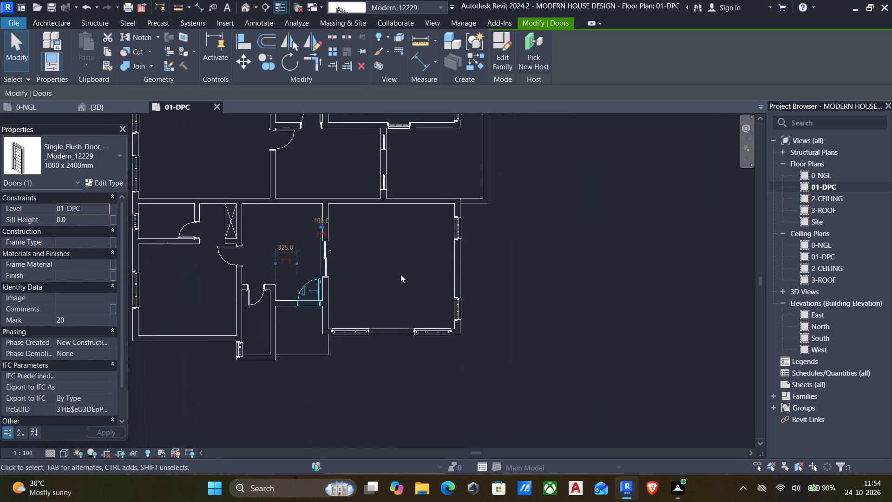
middle_click_drag(399, 277, 417, 279)
middle_click_drag(401, 279, 418, 321)
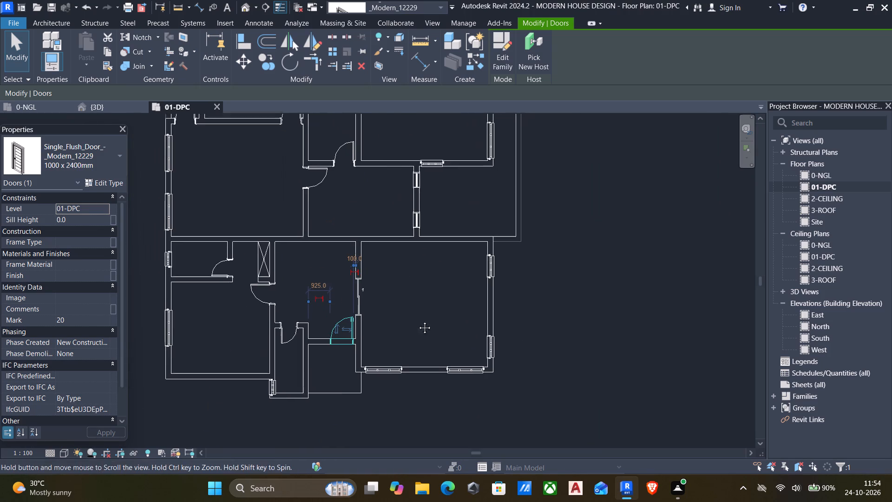
middle_click_drag(418, 321, 419, 322)
left_click(419, 225)
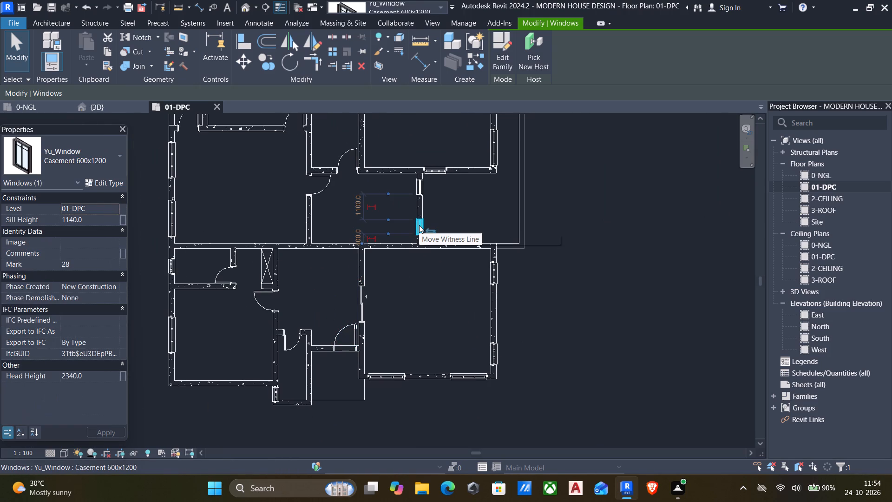
type("cs")
scroll(310, 369, "up", 5)
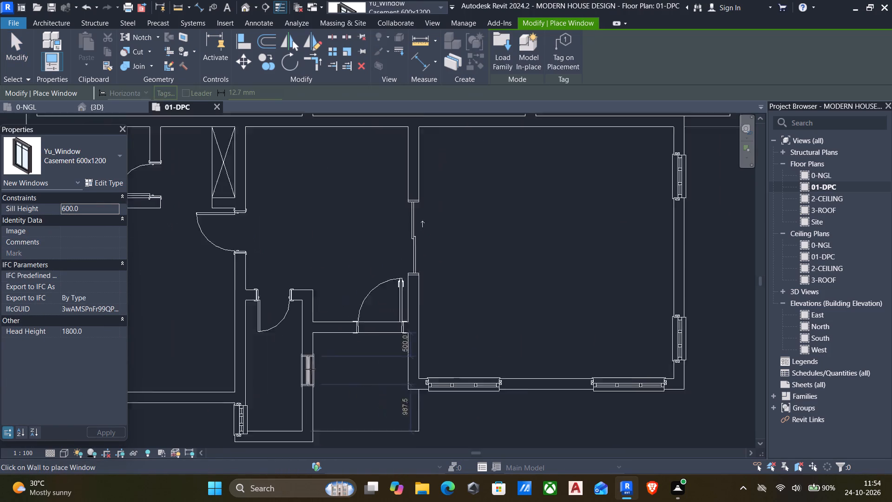
scroll(310, 369, "up", 1)
scroll(338, 330, "up", 3)
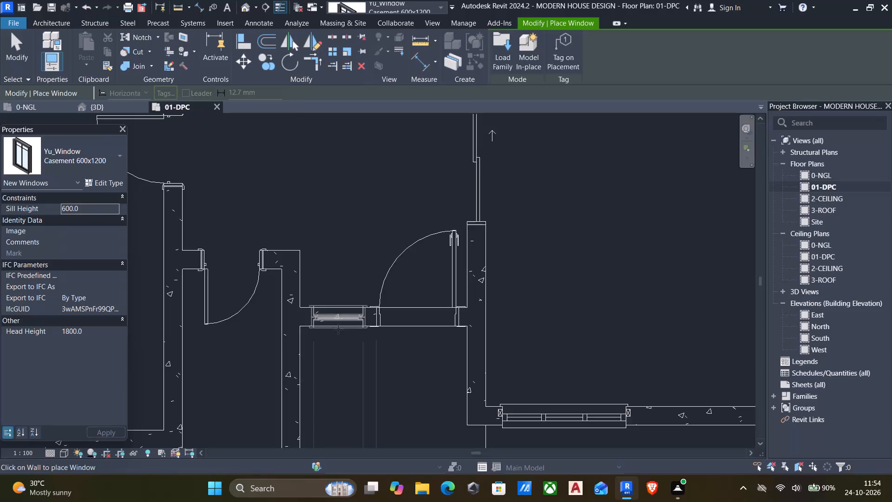
left_click(338, 329)
key("Escape")
Align the new entrance window's outer west frame edge with the east face of the adjoining wall.
type("al")
left_click(302, 362)
left_click(312, 321)
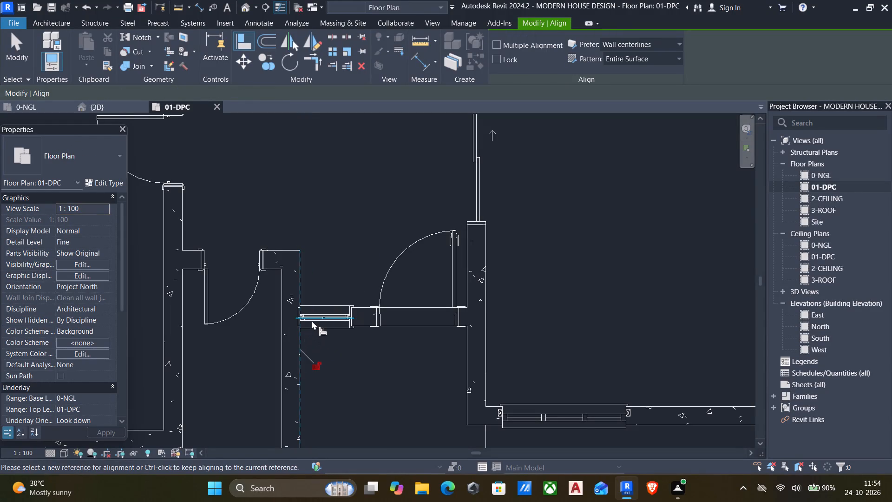
scroll(306, 335, "up", 4)
key("Escape")
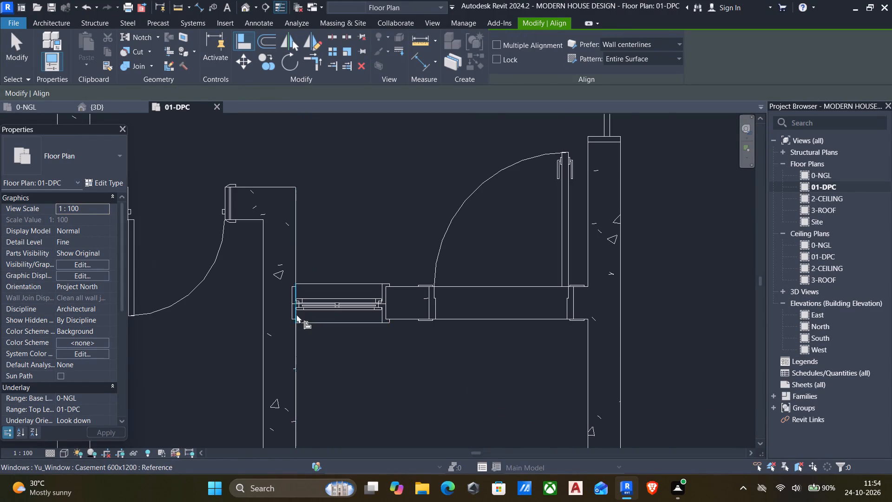
scroll(296, 313, "up", 4)
key("Right")
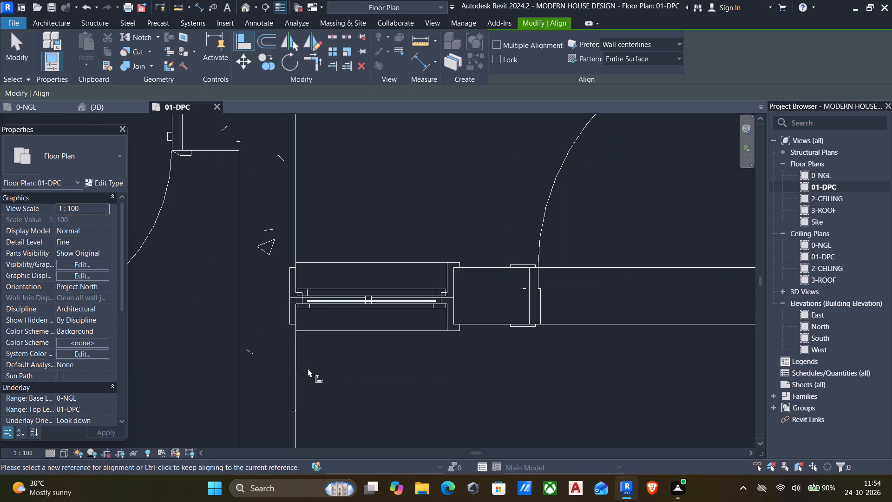
left_click(296, 377)
left_click(288, 304)
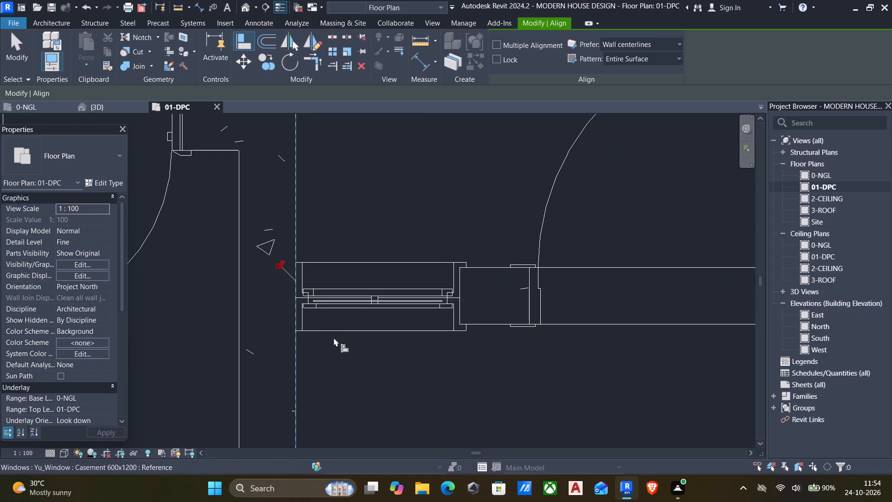
scroll(329, 340, "down", 6)
key("Escape")
Using Create Similar on the existing detail line, draw two crossing Thin Lines diagonals corner to corner across the dressing room's small north closet.
scroll(344, 361, "down", 1)
middle_click_drag(350, 361, 325, 336)
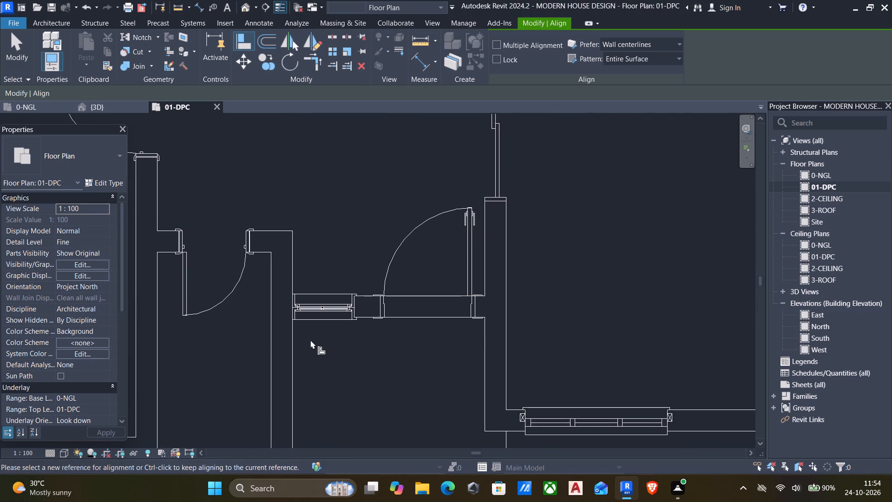
scroll(282, 343, "down", 3)
middle_click_drag(310, 342, 212, 368)
scroll(201, 368, "down", 4)
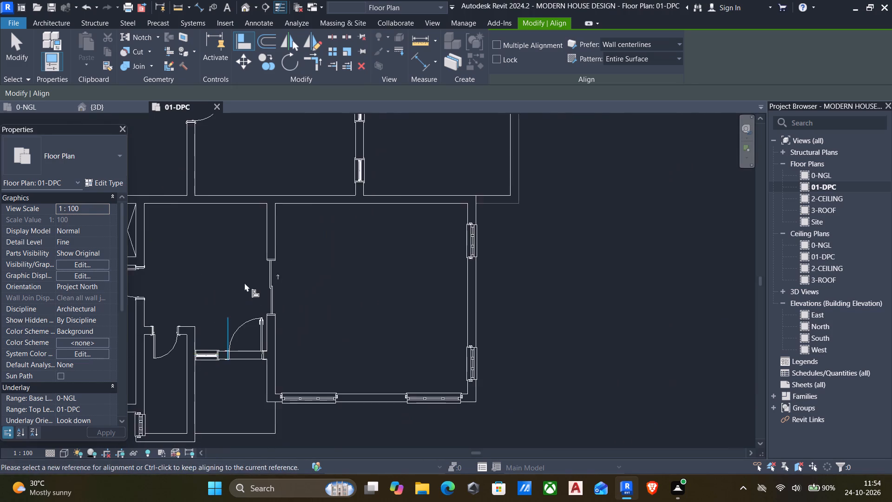
middle_click_drag(246, 278, 311, 322)
scroll(325, 329, "down", 5)
middle_click_drag(325, 288, 296, 355)
middle_click_drag(357, 239, 360, 255)
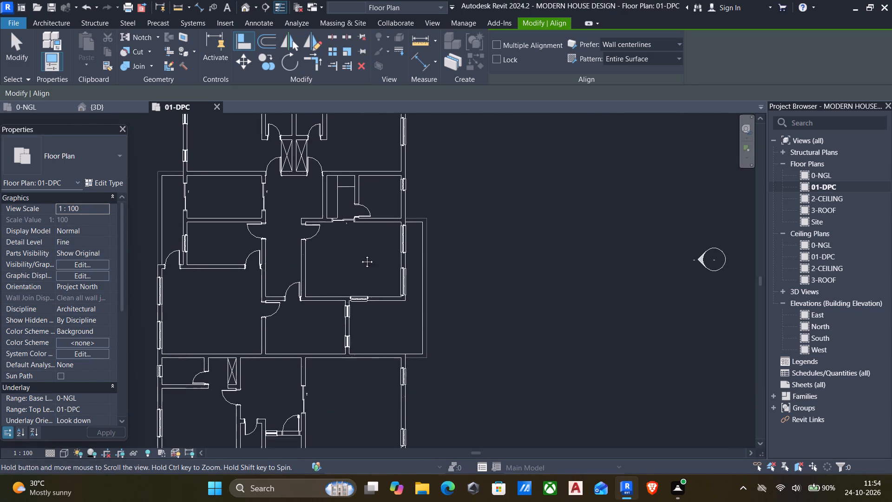
middle_click_drag(360, 255, 341, 359)
key("Escape")
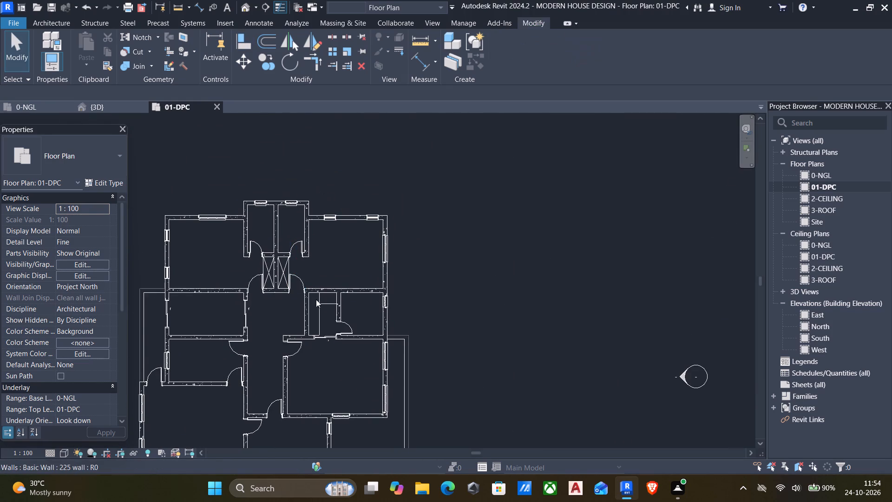
left_click(329, 304)
key("c")
key("s")
scroll(346, 279, "up", 5)
scroll(323, 323, "up", 5)
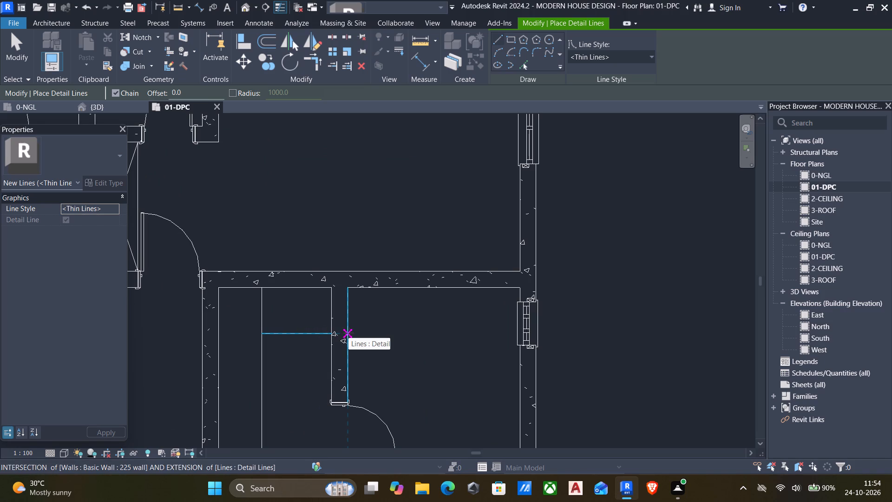
left_click(333, 333)
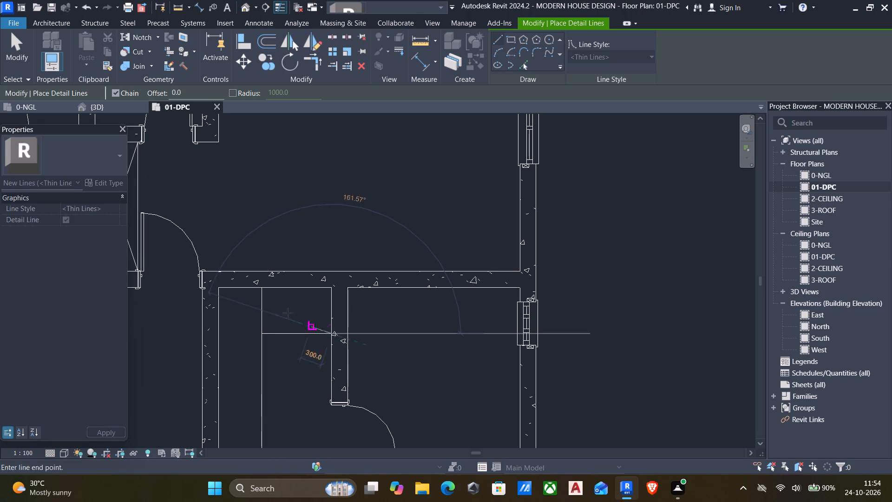
left_click(262, 288)
key("Escape")
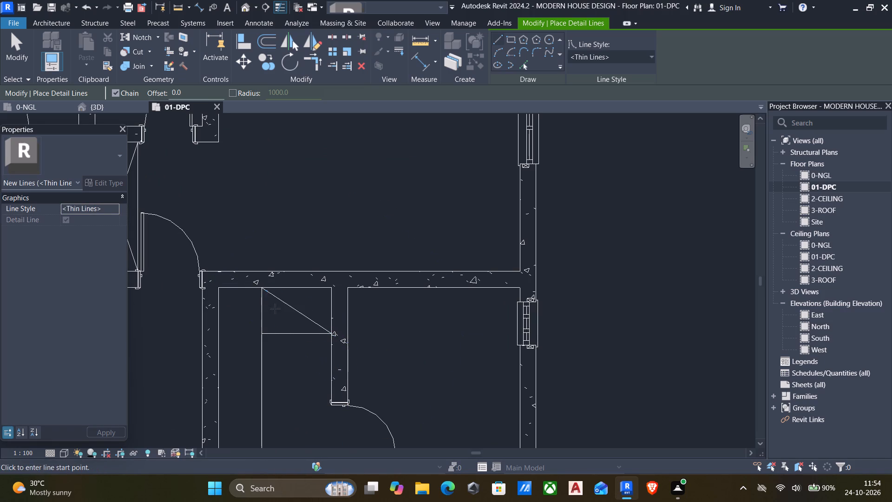
left_click(263, 332)
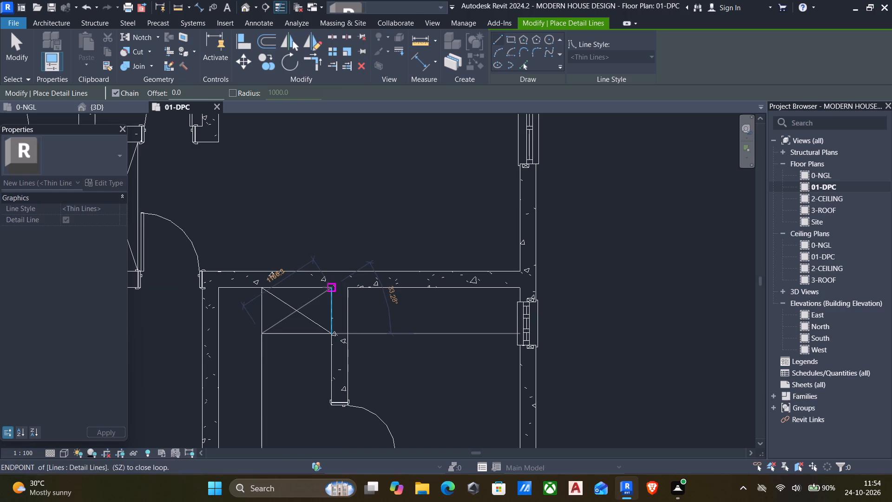
left_click(328, 288)
key("Escape")
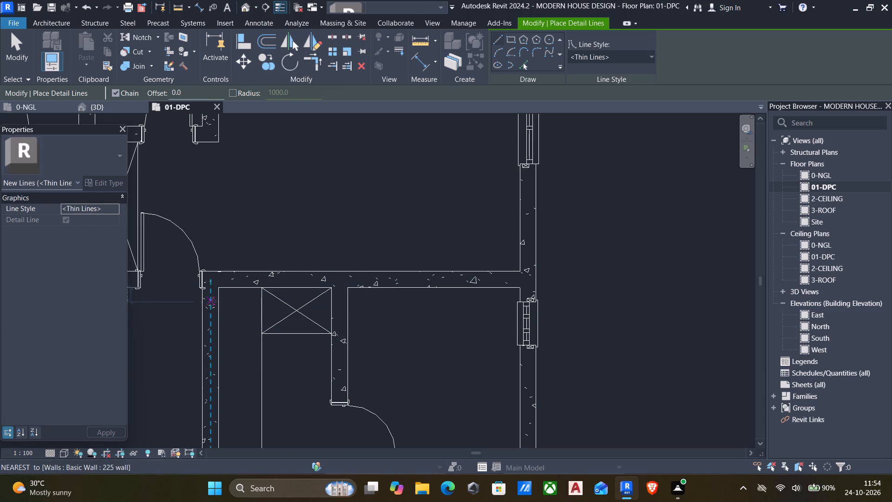
Draw two crossing Thin Lines diagonals corner to corner across the long closet along the dressing room's west wall.
left_click(215, 290)
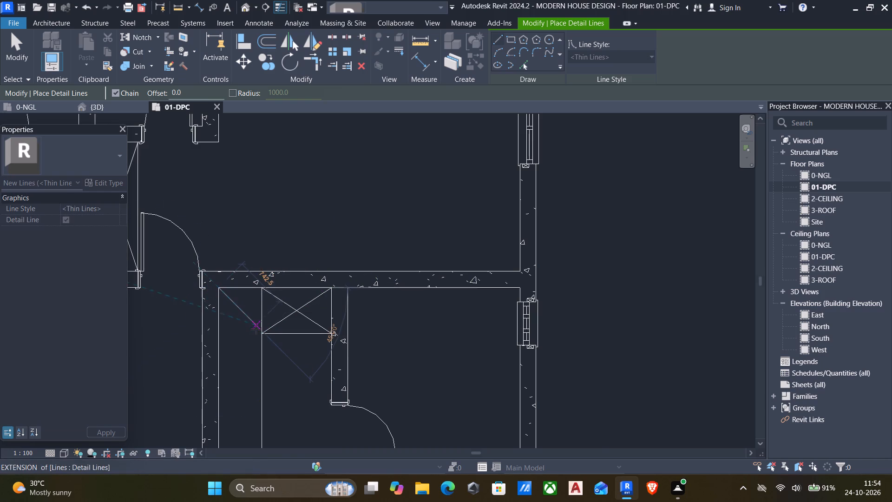
middle_click_drag(260, 337, 256, 287)
scroll(256, 291, "down", 3)
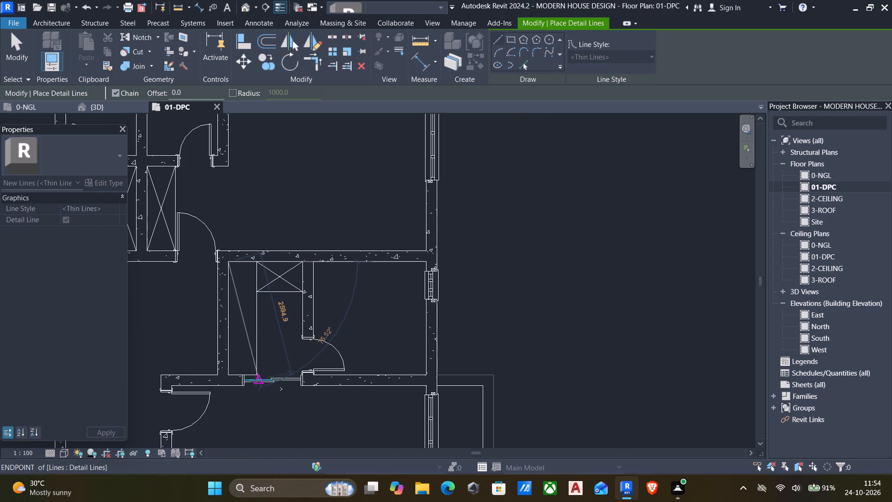
left_click(253, 377)
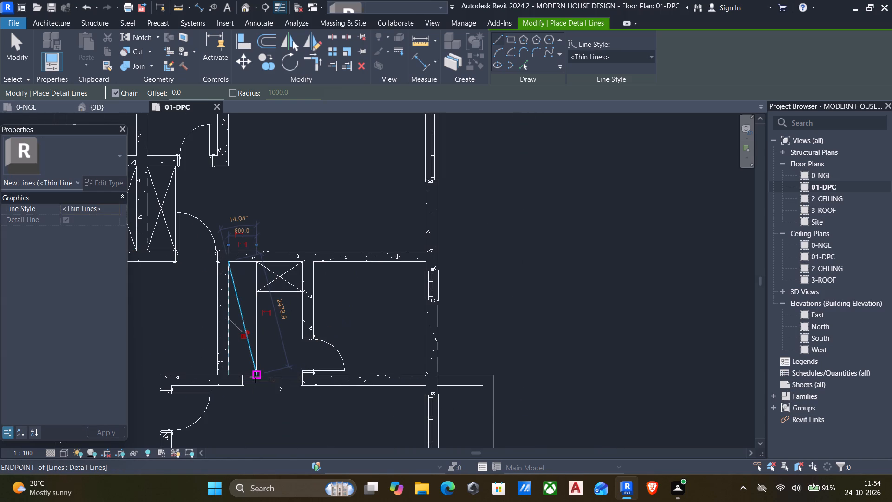
key("Escape")
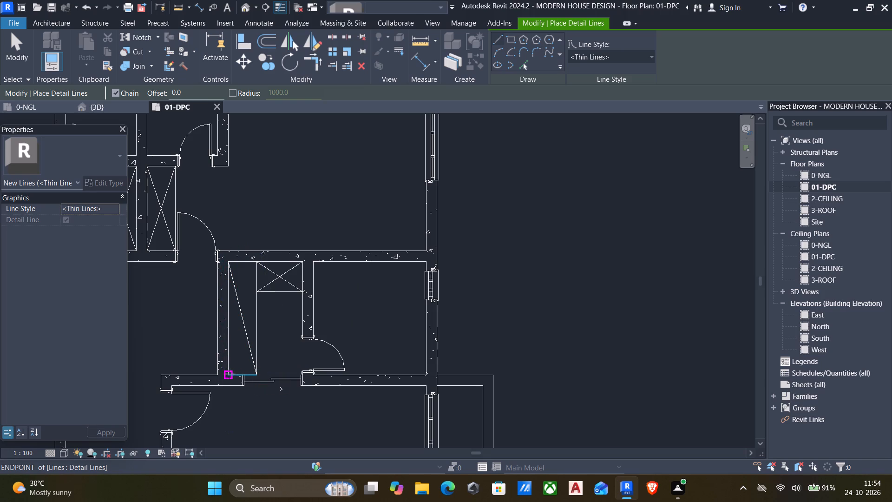
left_click(230, 373)
left_click(258, 261)
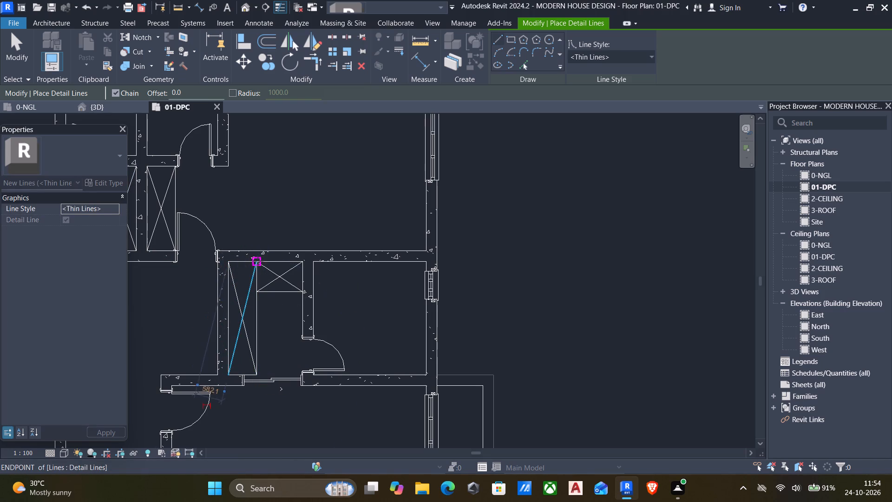
key("Escape")
scroll(271, 292, "down", 4)
key("Escape")
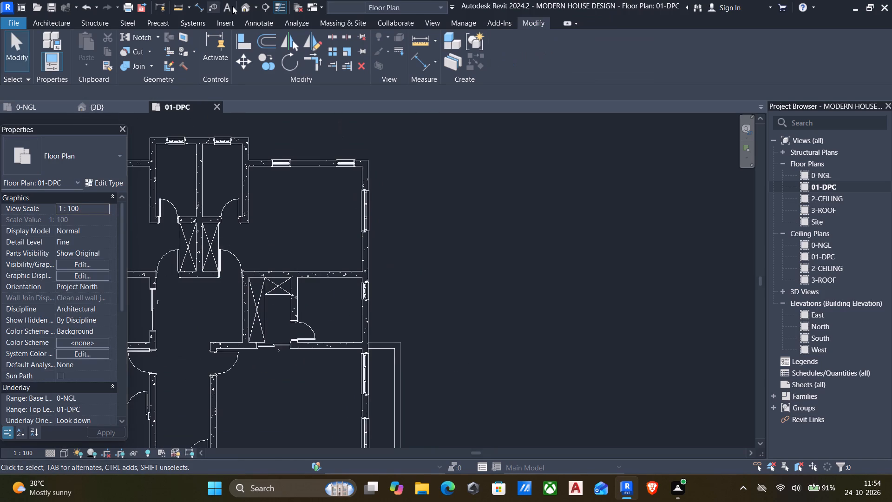
Open the default 3D view and examine the house's walls, doors and windows from several sides.
left_click(245, 7)
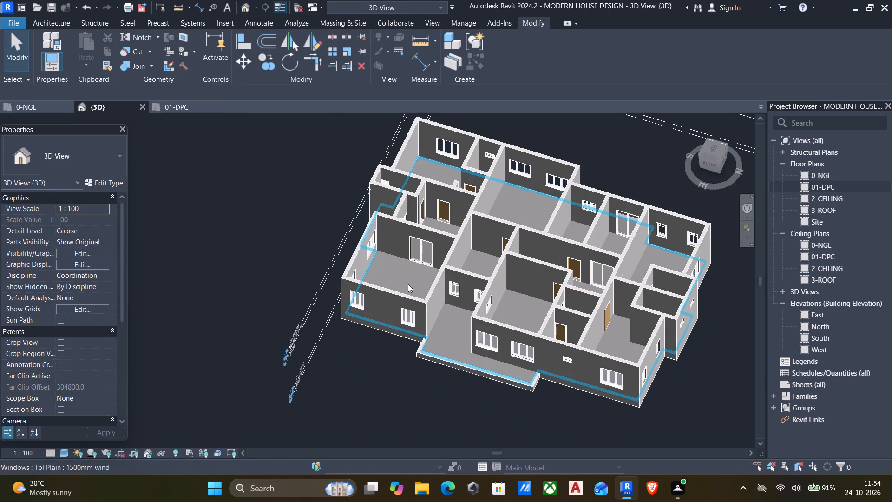
middle_click_drag(419, 291, 495, 253, "shift")
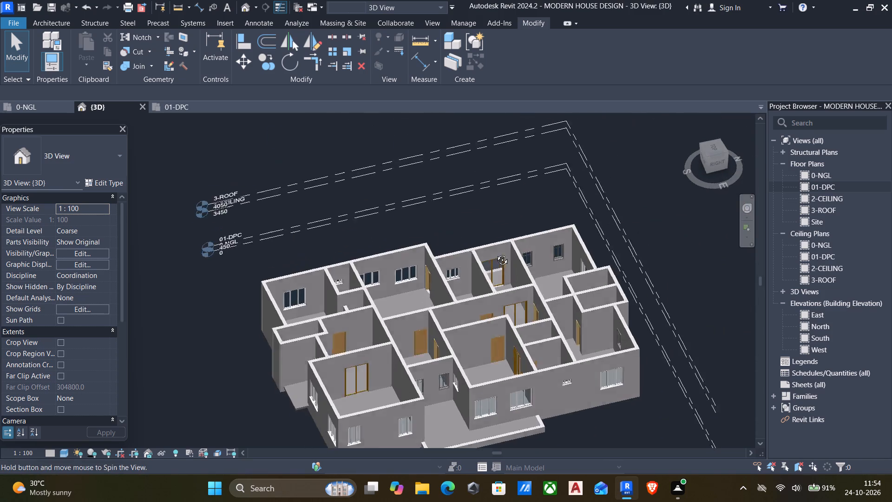
middle_click_drag(495, 253, 480, 189, "shift")
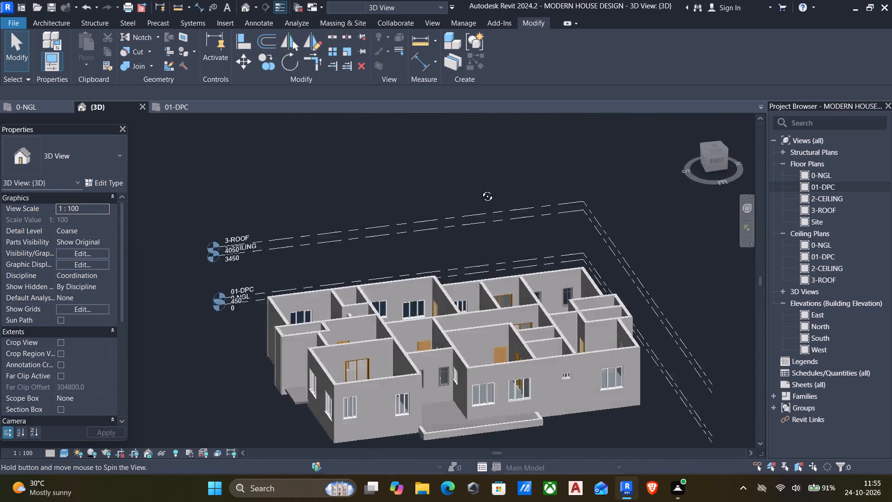
middle_click_drag(480, 189, 591, 99, "shift")
middle_click_drag(592, 102, 625, 141, "shift")
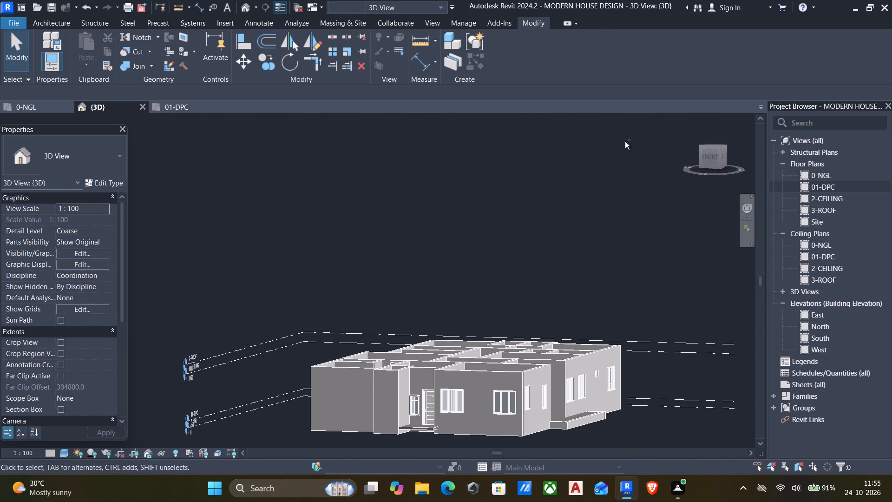
middle_click_drag(625, 141, 381, 304, "shift")
middle_click_drag(420, 266, 202, 279, "shift")
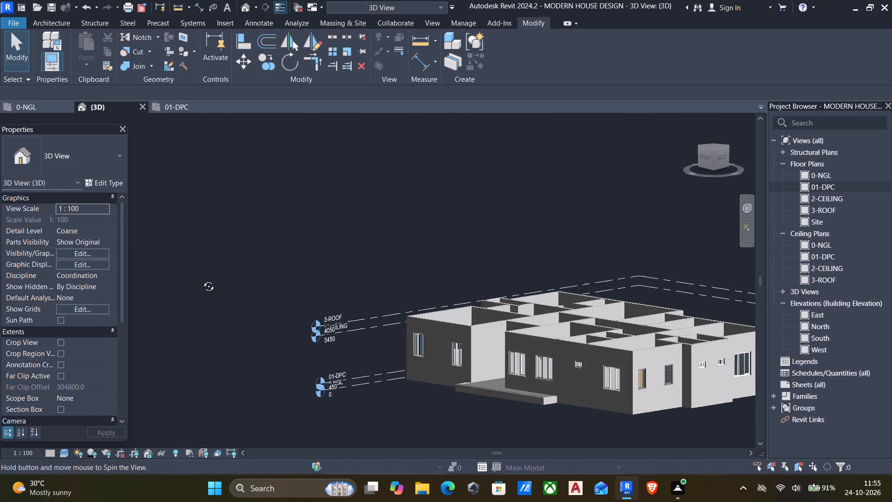
middle_click_drag(202, 279, 197, 287, "shift")
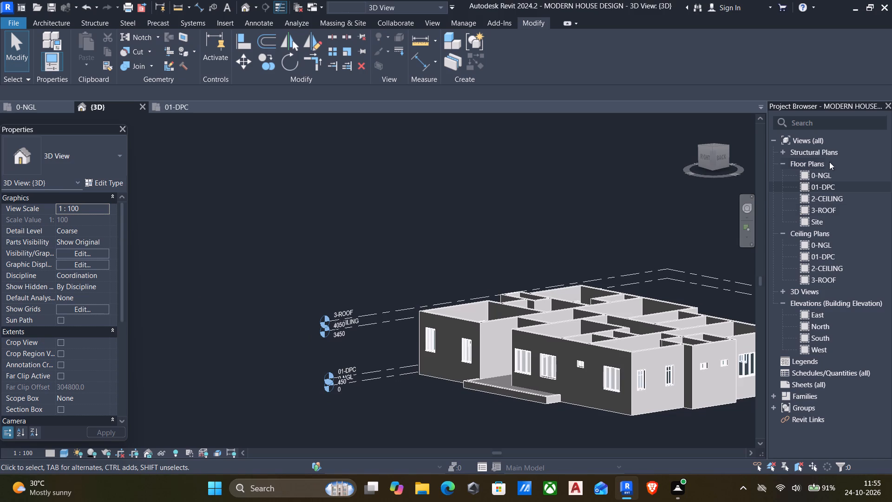
Open the 01-DPC floor plan and bring the whole lower part of the house into view.
double_click(801, 189)
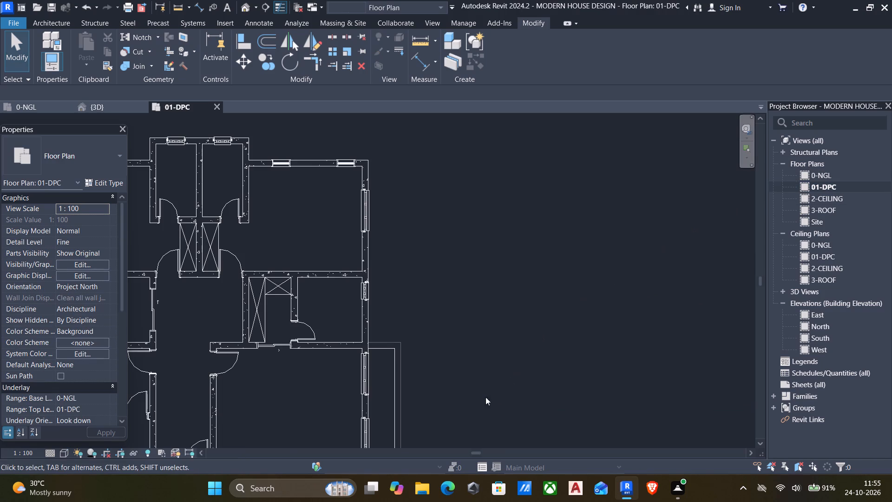
scroll(441, 408, "down", 4)
middle_click_drag(424, 407, 454, 339)
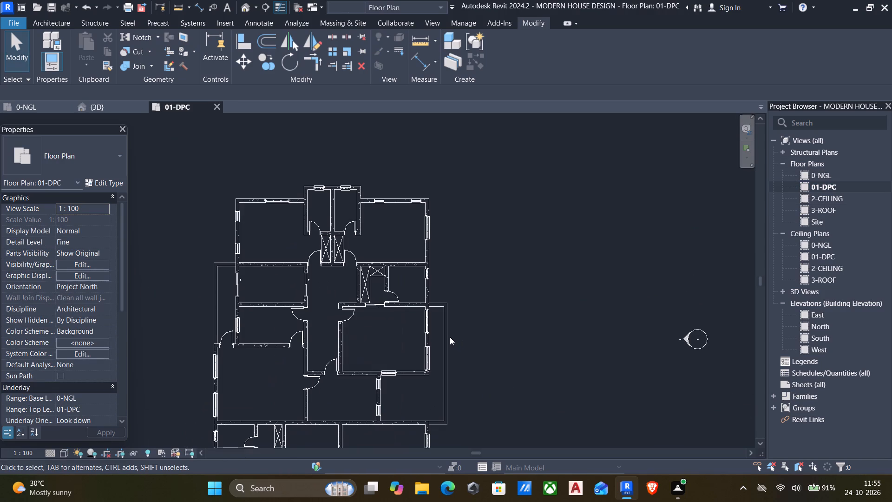
middle_click_drag(265, 374, 333, 274)
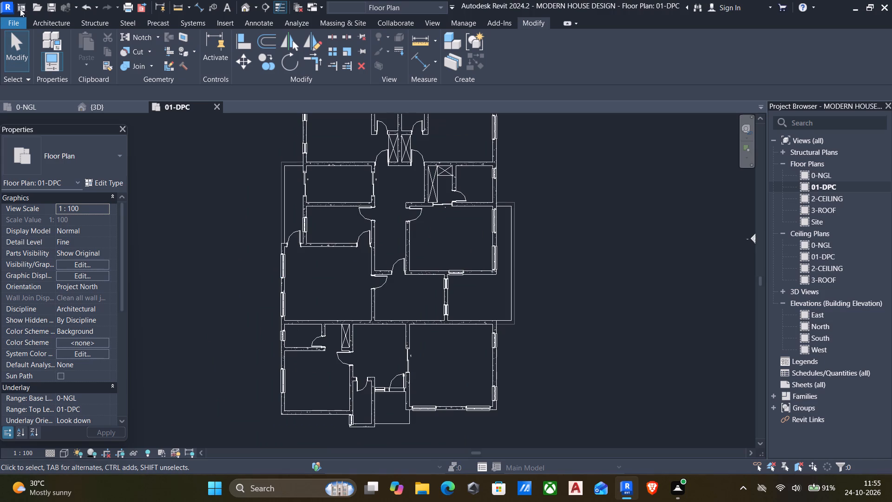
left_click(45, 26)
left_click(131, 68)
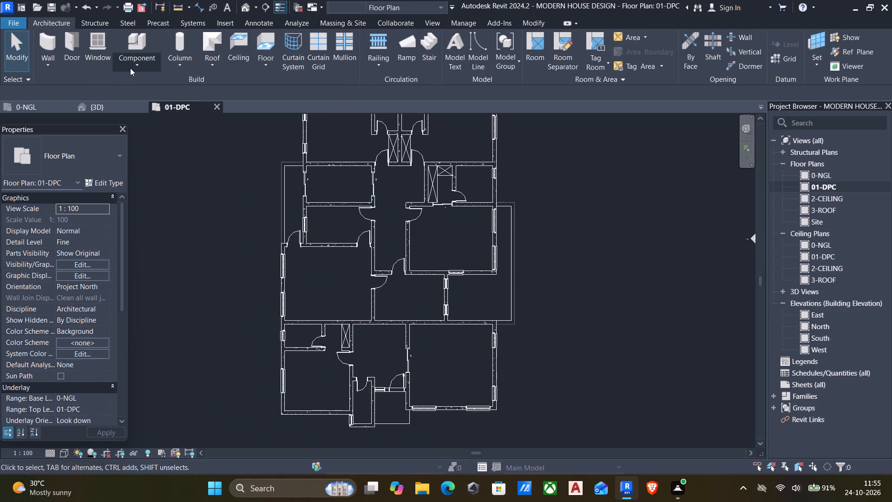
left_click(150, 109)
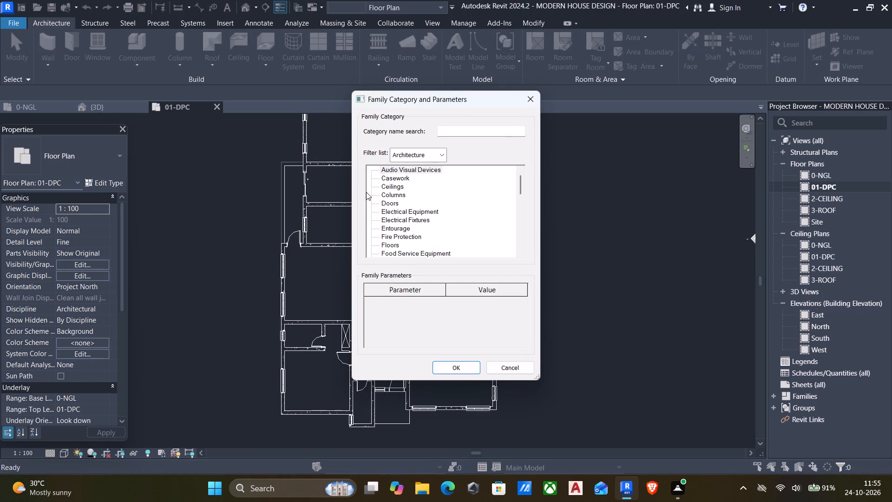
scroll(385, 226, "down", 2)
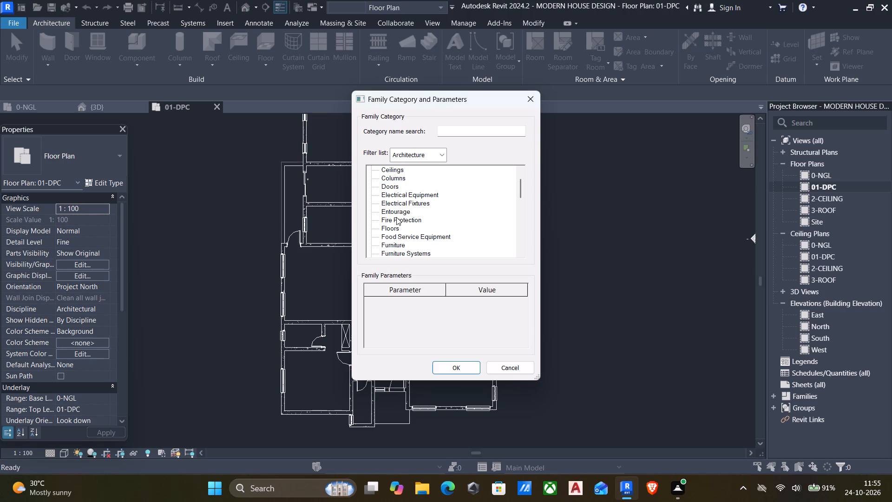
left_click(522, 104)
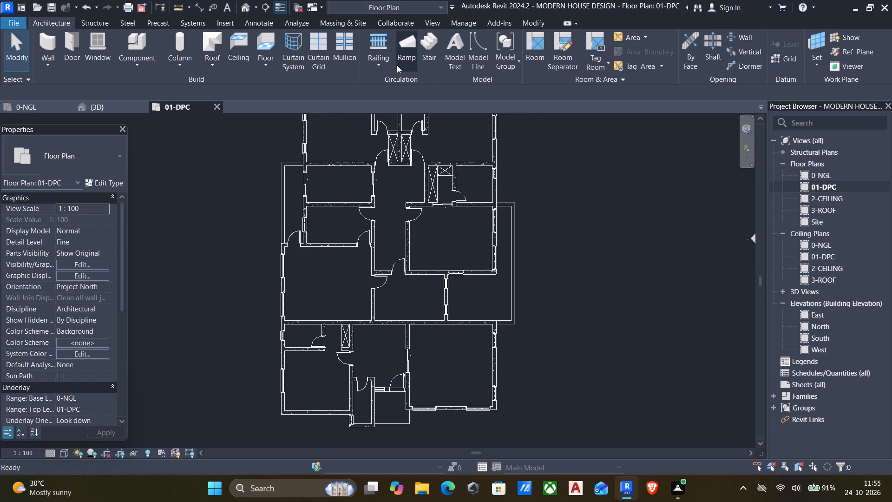
Start a new railing path on 01-DPC and look through the available railing types.
left_click(372, 47)
left_click(75, 152)
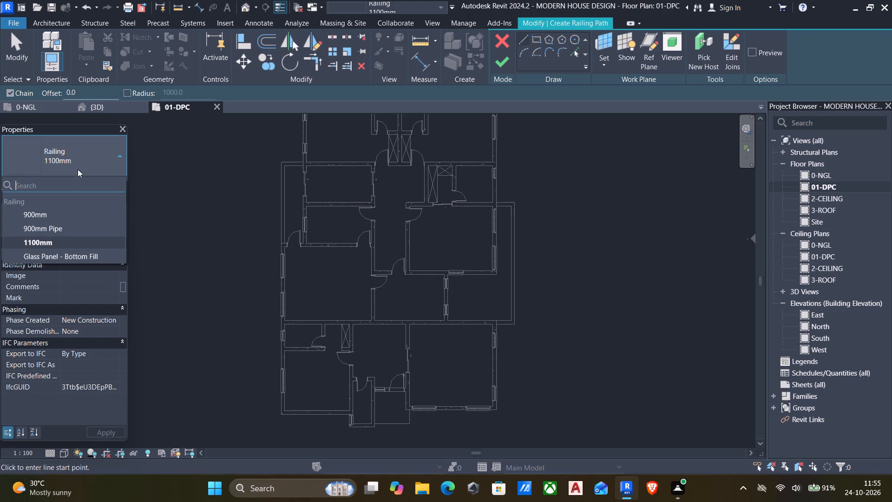
scroll(63, 225, "down", 2)
left_click(112, 159)
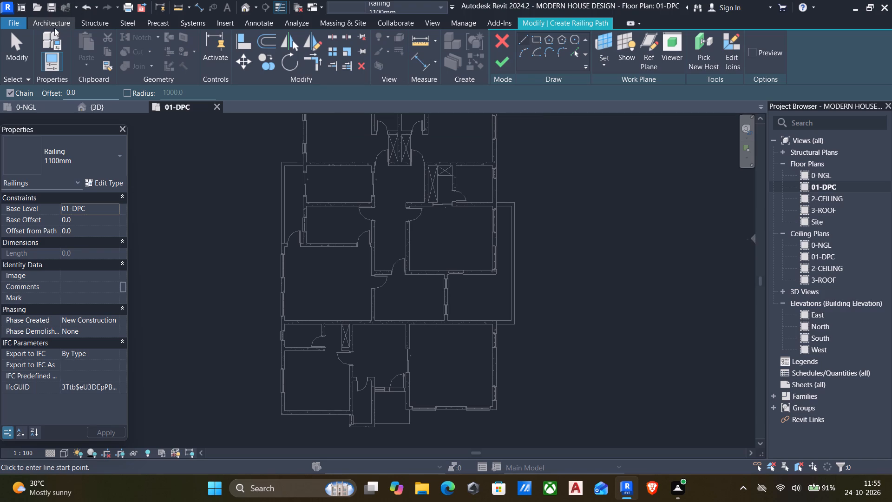
Examine the previews of the loadable families in the Components folder for a suitable railing, without loading any.
left_click(214, 18)
left_click(466, 57)
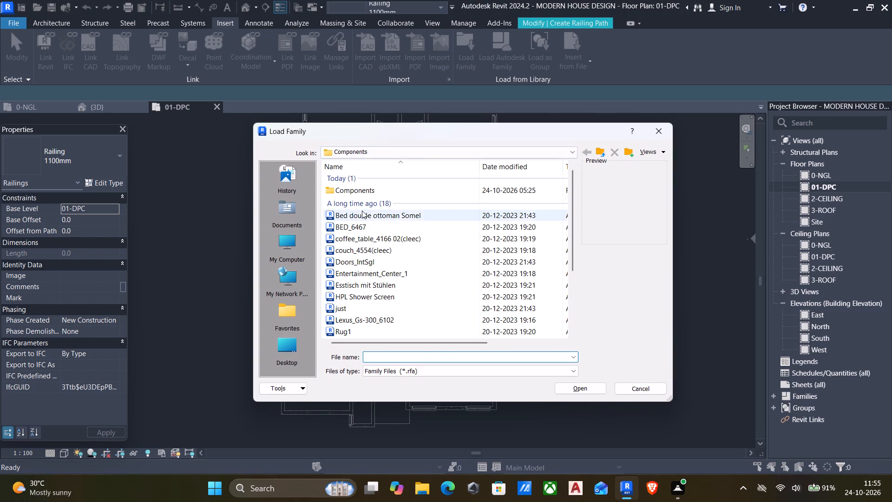
left_click(362, 212)
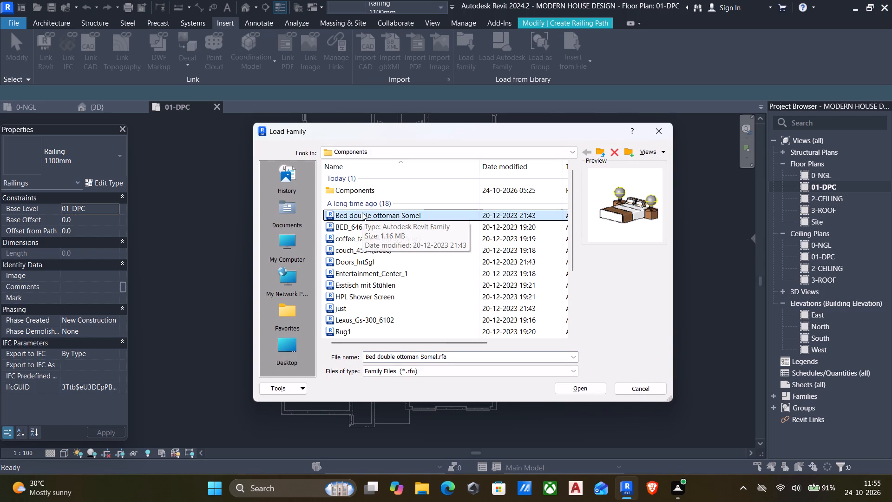
key("Down")
key("Down")
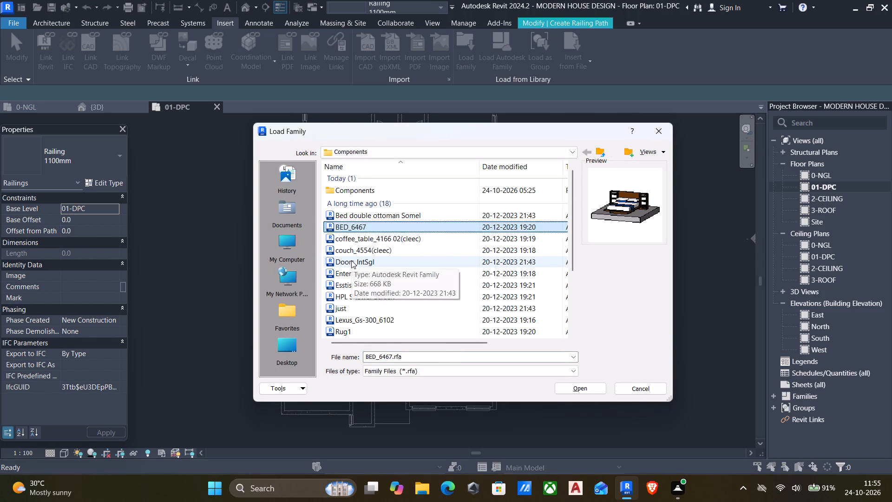
key("Down")
key("Down")
key("Down")
key("Down")
key("Down")
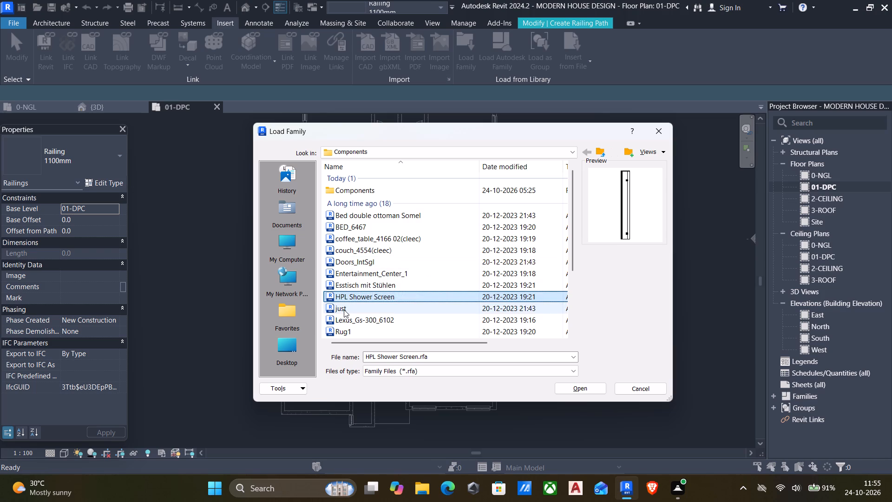
key("Down")
key("Down")
key("Down")
key("Down")
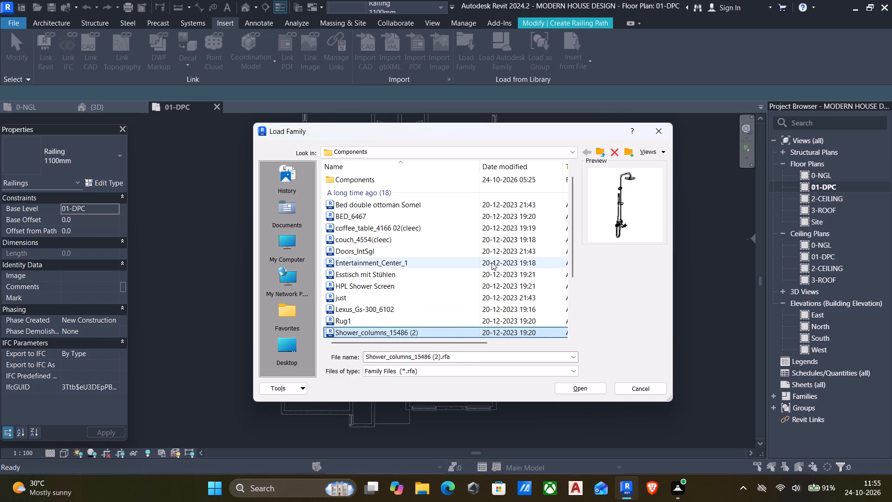
key("Down")
key("Down")
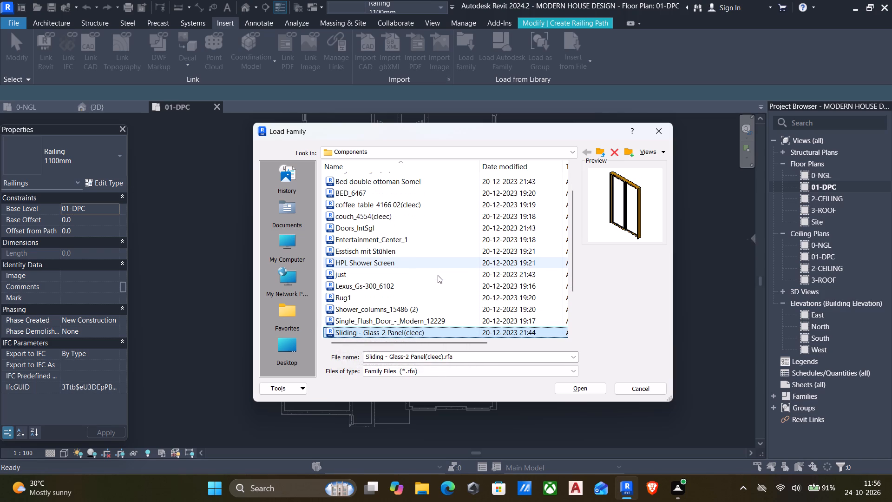
key("Down")
key("Down")
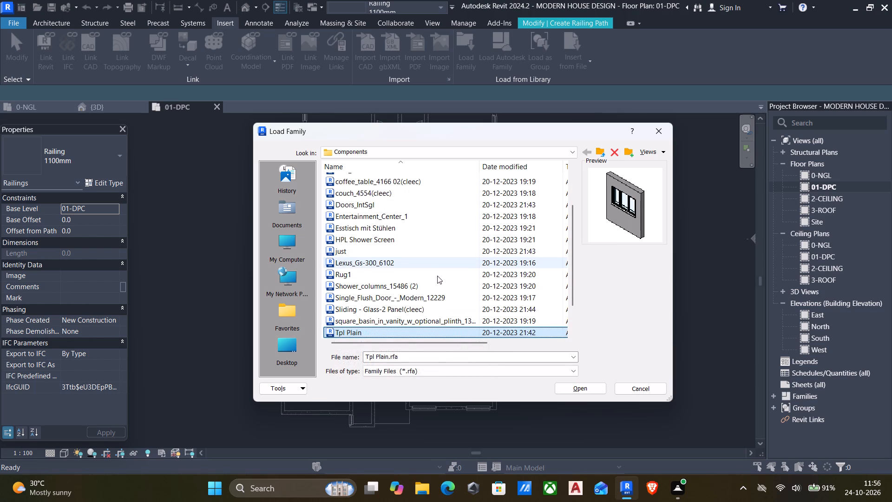
key("Down")
key("Down")
key("Down")
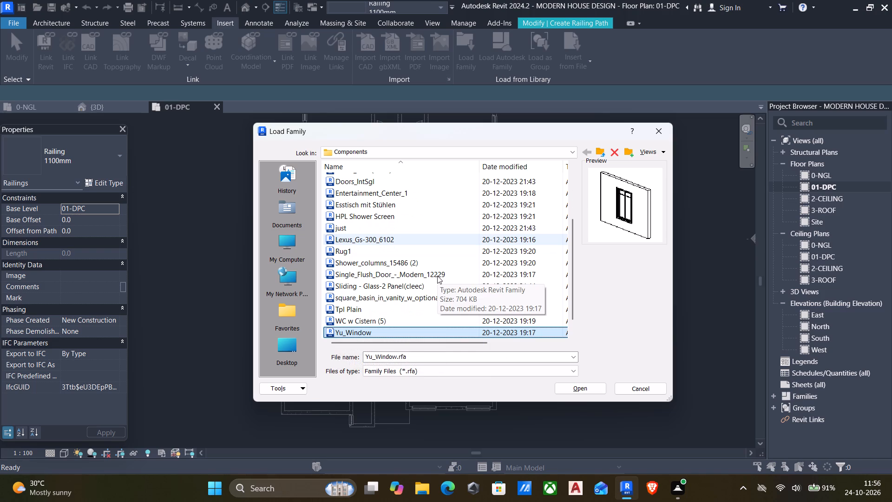
key("Down")
key("Down")
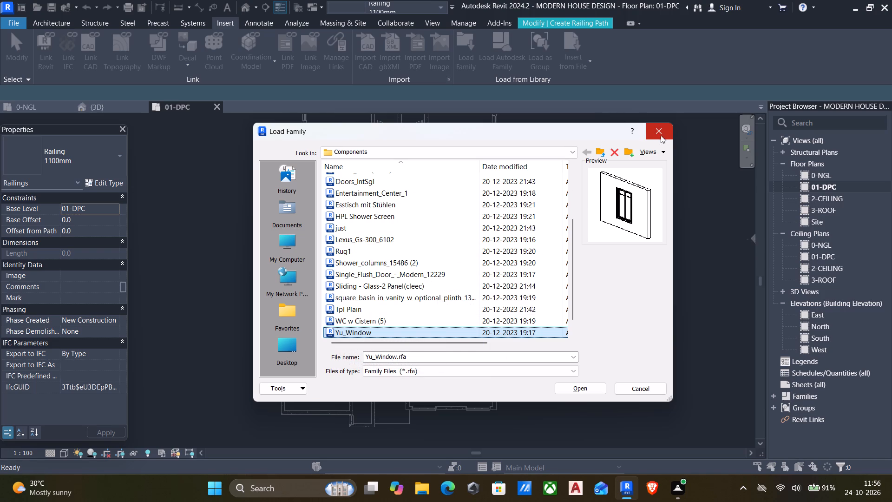
left_click(644, 136)
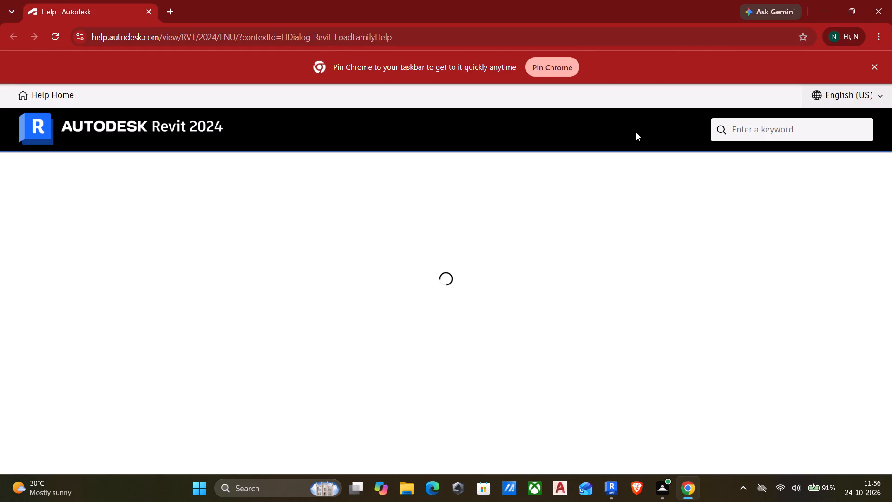
left_click(887, 2)
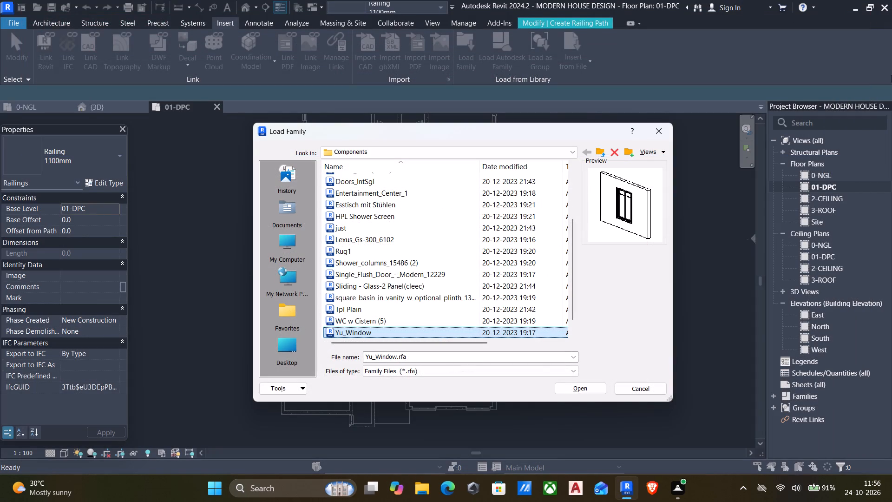
left_click(653, 132)
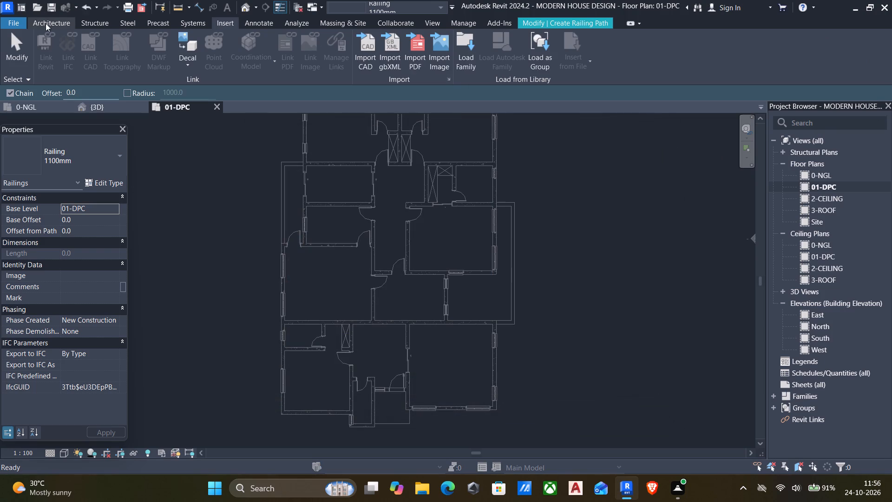
Choose straight-line drawing for the railing path and set the railing type to Glass Panel - Bottom Fill.
left_click(46, 23)
left_click(584, 24)
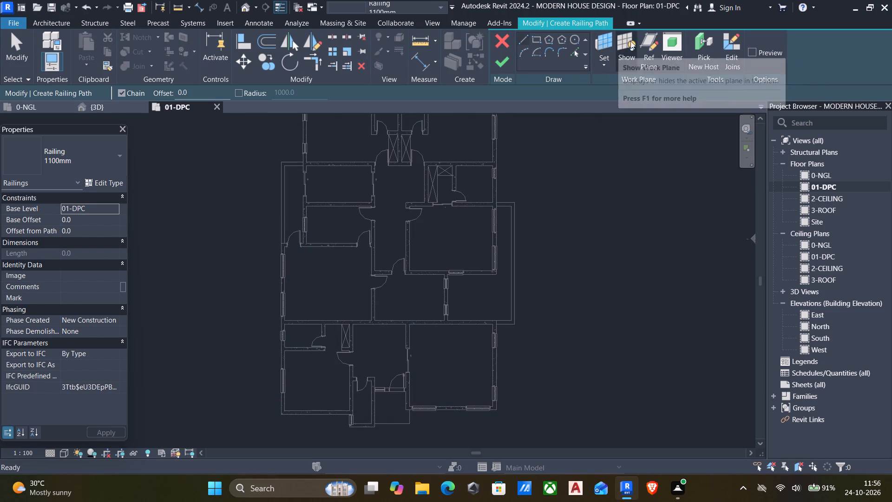
left_click(522, 40)
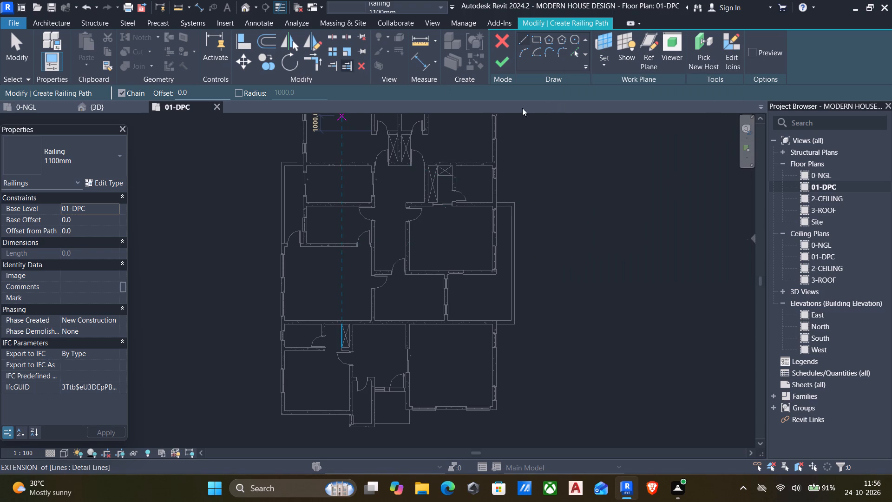
left_click(93, 158)
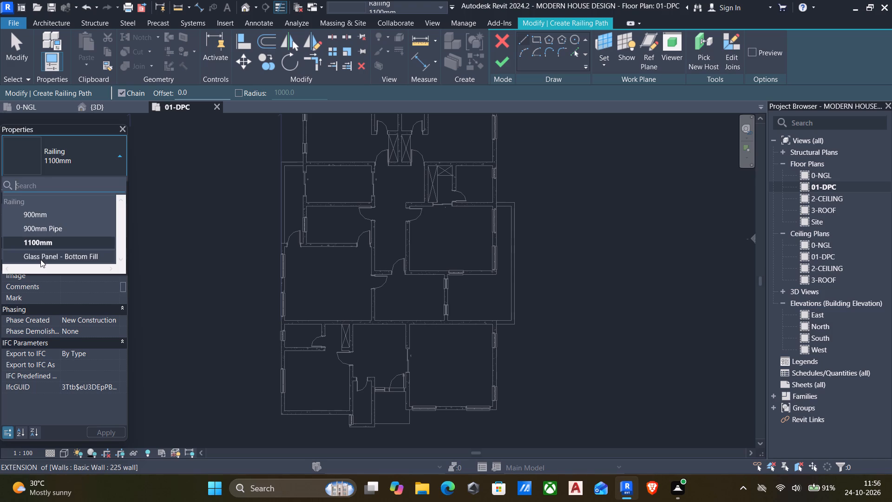
scroll(42, 259, "down", 4)
left_click(47, 254)
Sketch the railing path along the centreline of the east verandah wall: out from the house, 7650 mm along it, and back to the house.
scroll(518, 194, "up", 3)
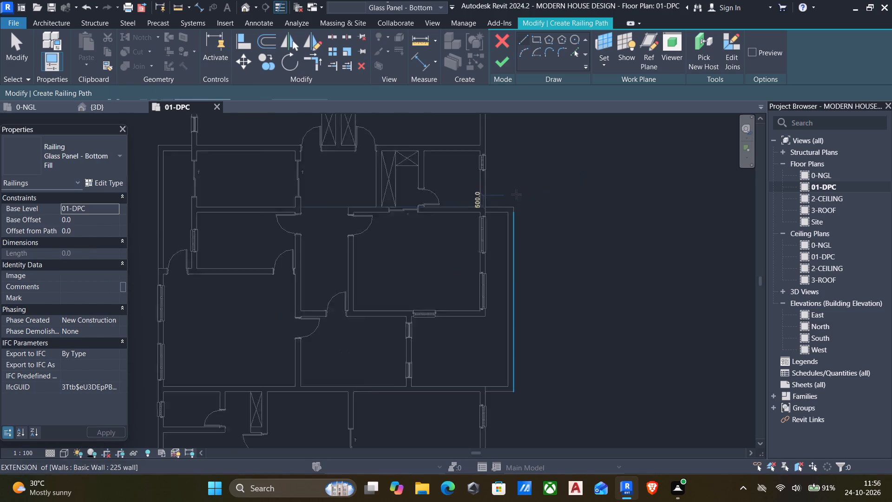
scroll(516, 194, "up", 6)
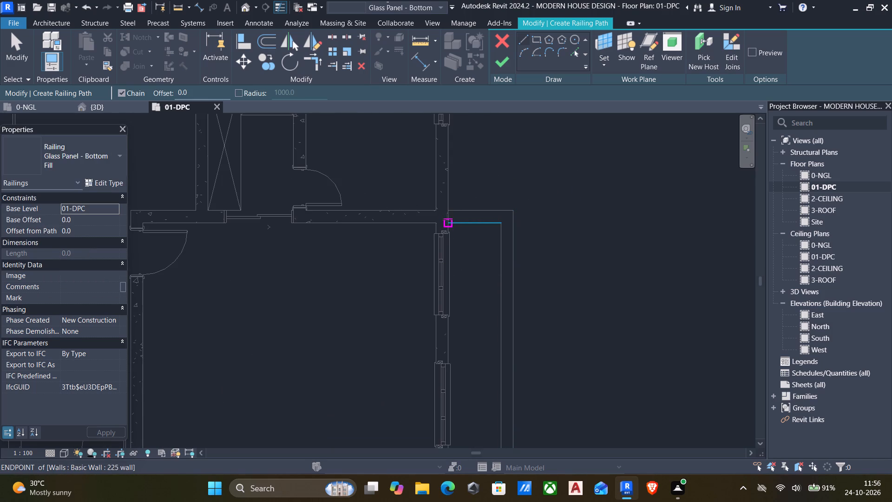
left_click(447, 220)
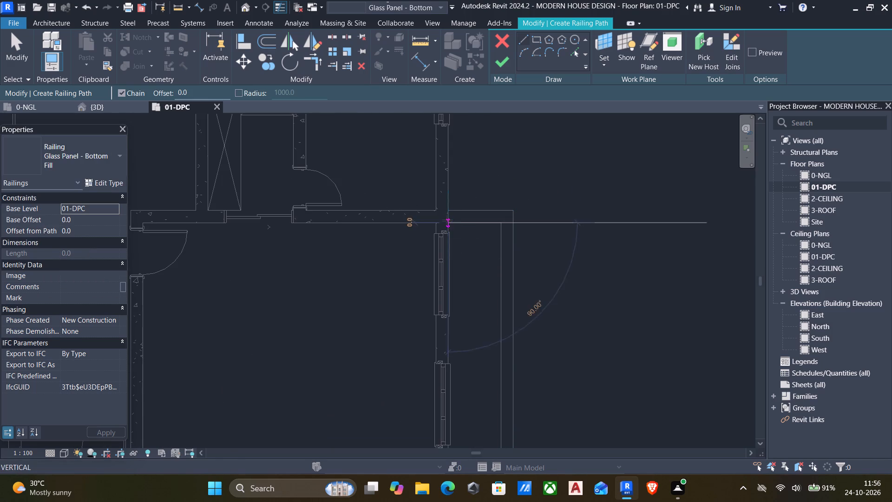
key("Escape")
scroll(458, 217, "up", 4)
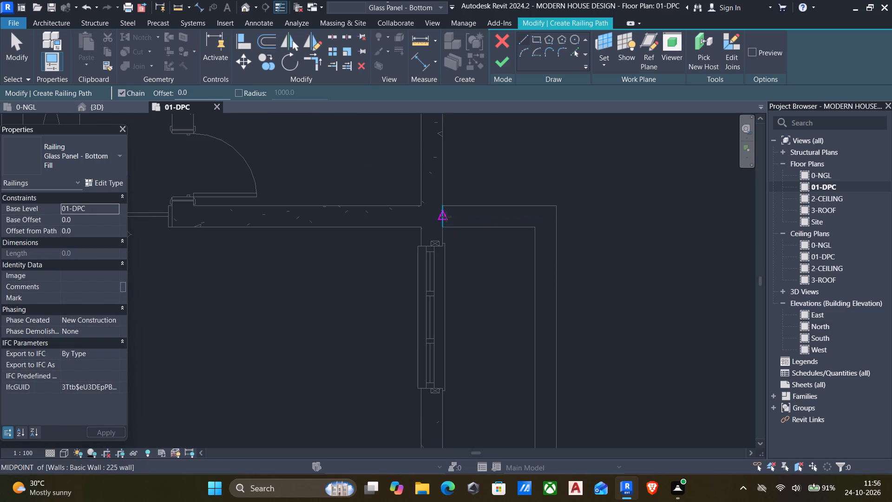
left_click(445, 217)
left_click(546, 221)
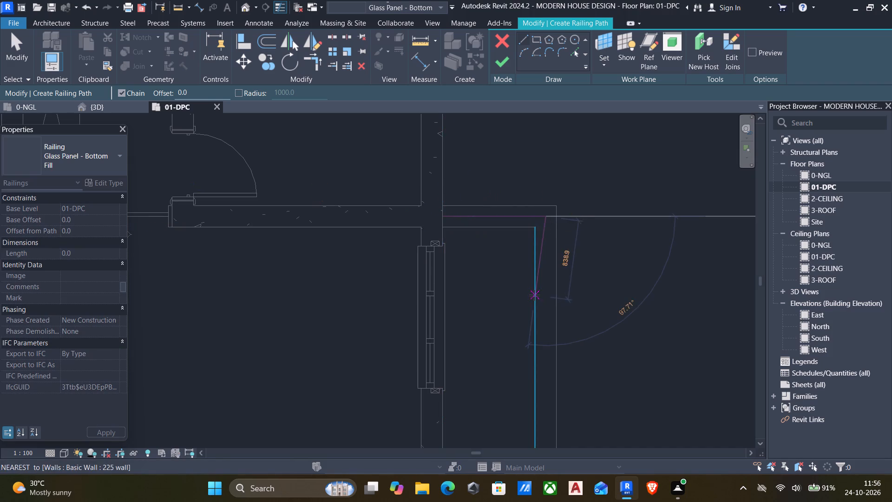
scroll(534, 296, "down", 7)
middle_click_drag(534, 297, 562, 163)
scroll(555, 220, "down", 1)
middle_click_drag(557, 282, 557, 249)
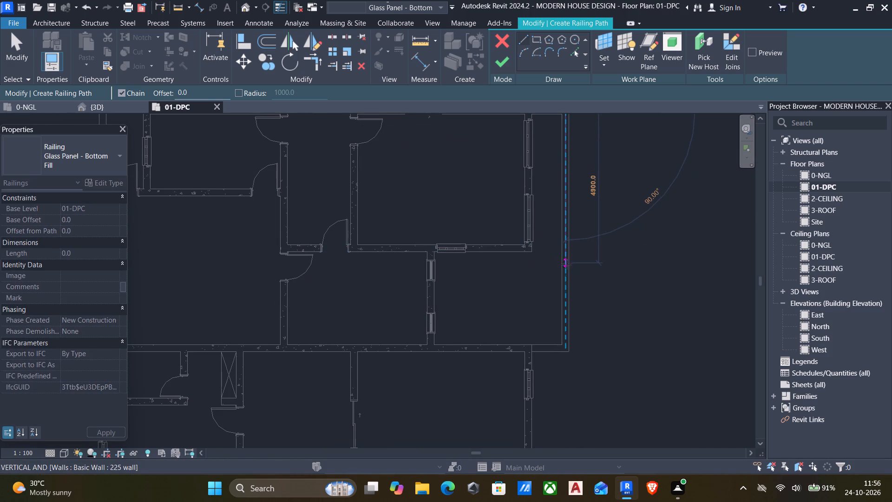
scroll(590, 308, "up", 4)
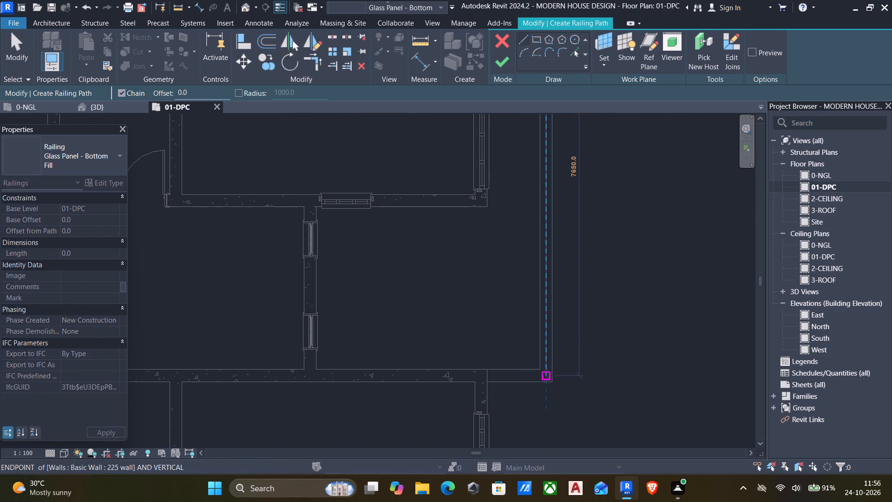
left_click(547, 373)
left_click(484, 378)
key("Escape")
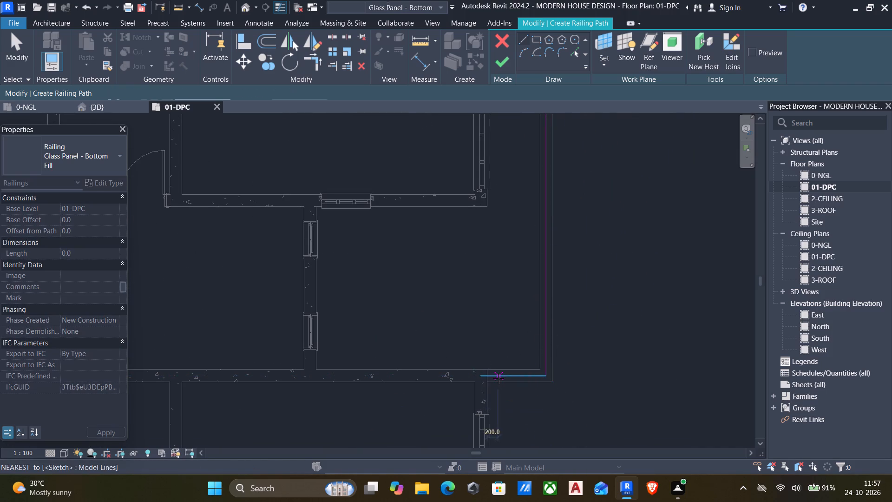
Pull the path's southern end back to the outer face of the house wall and finish the railing.
scroll(494, 379, "up", 4)
key("Escape")
left_click(477, 371)
left_click_drag(473, 371, 479, 370)
key("Escape")
left_click(500, 64)
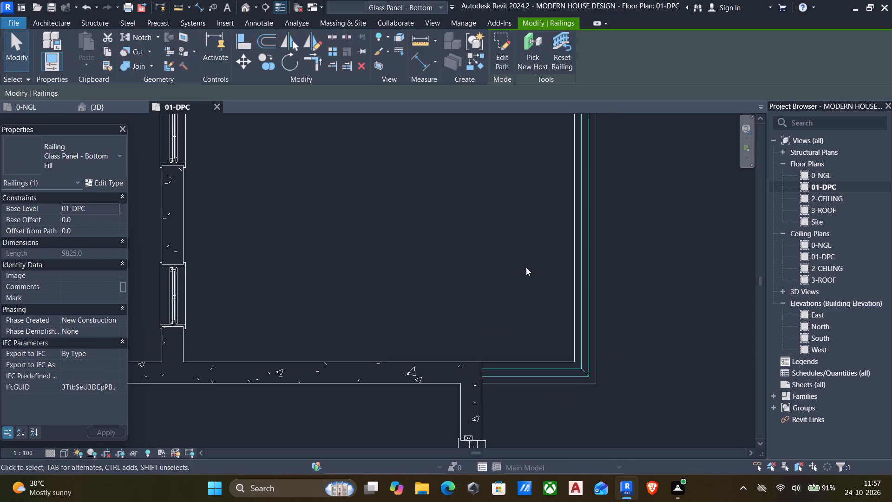
scroll(524, 273, "down", 3)
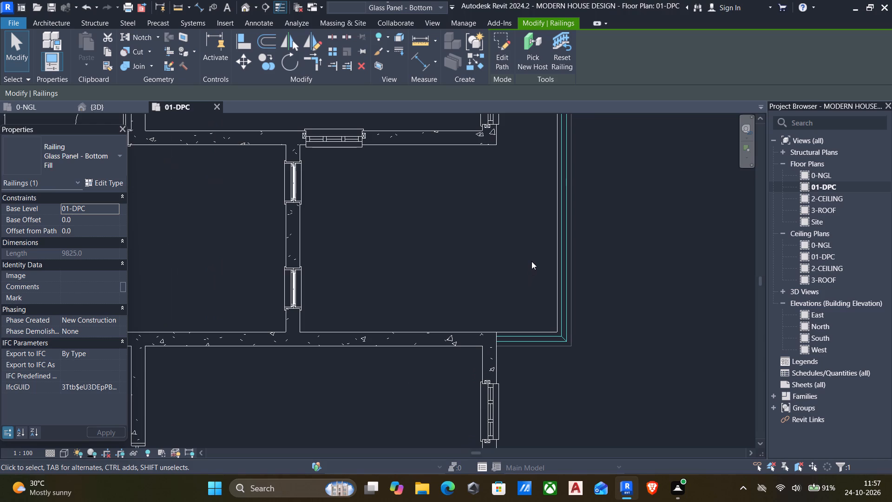
Examine the new glass railing on the east verandah in the 3D view from several angles.
left_click(245, 6)
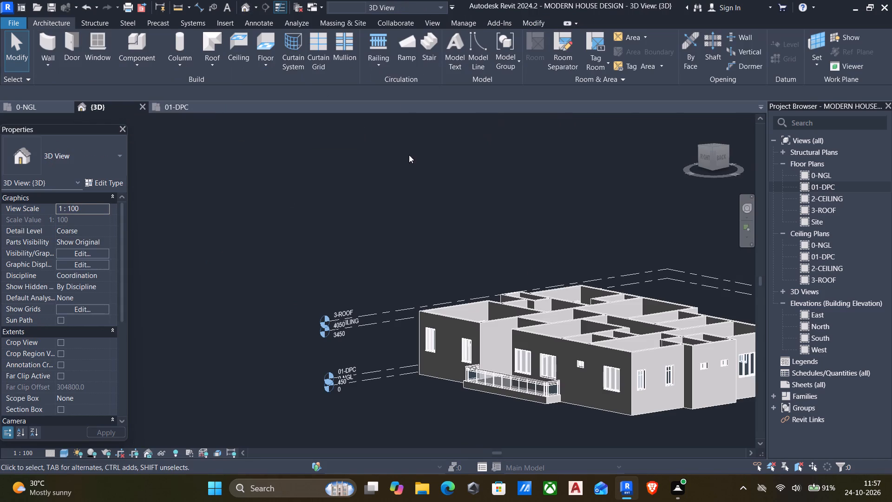
middle_click_drag(556, 293, 625, 291, "shift")
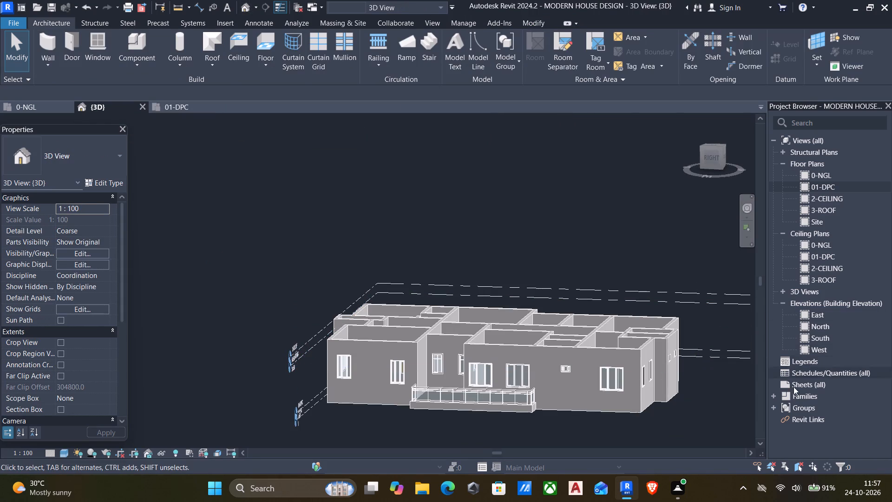
middle_click_drag(556, 404, 498, 334)
scroll(492, 334, "down", 3)
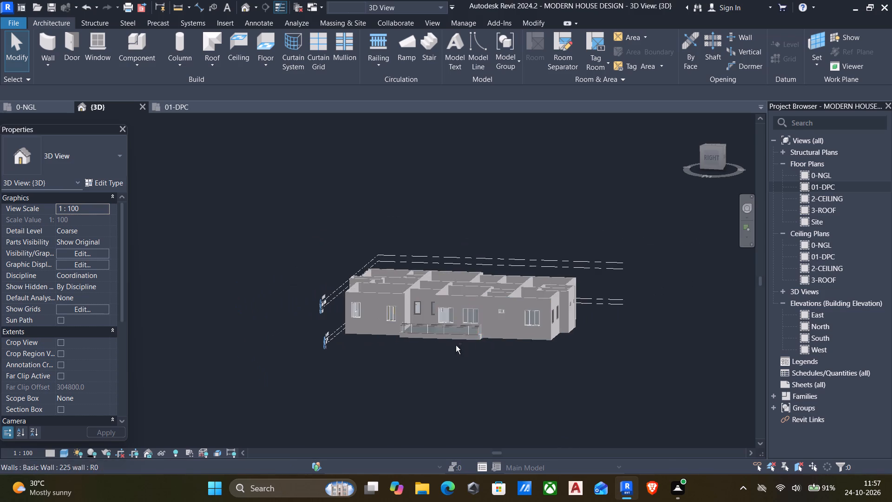
middle_click_drag(456, 346, 537, 344, "shift")
scroll(462, 324, "up", 5)
middle_click_drag(404, 324, 433, 309, "shift")
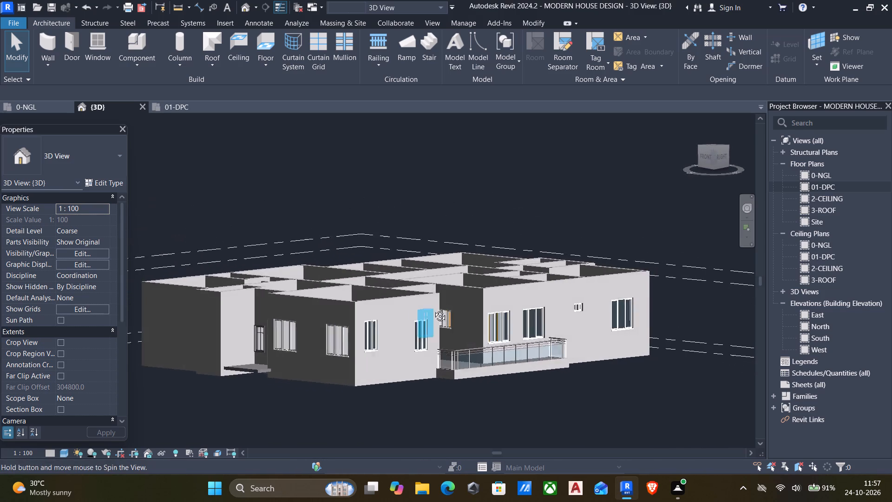
middle_click_drag(433, 309, 436, 308, "shift")
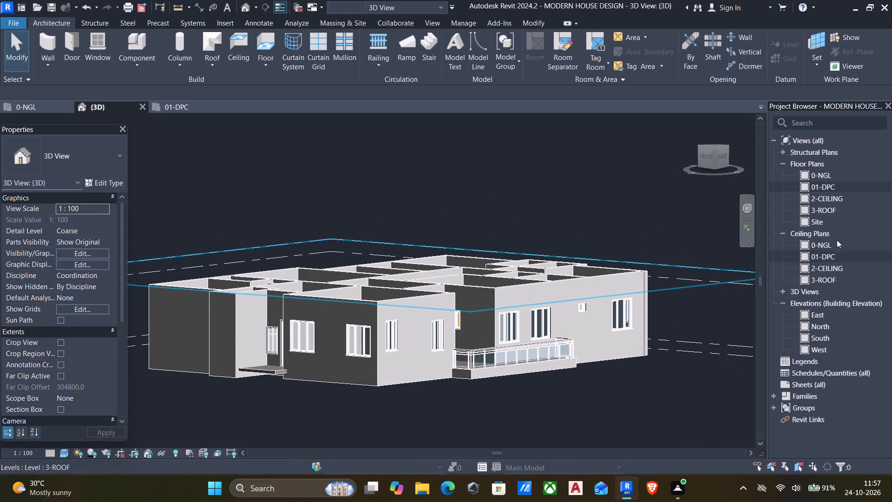
On the 01-DPC plan, measure the gap from the outer corner of the verandah-side room to the east verandah wall.
double_click(803, 187)
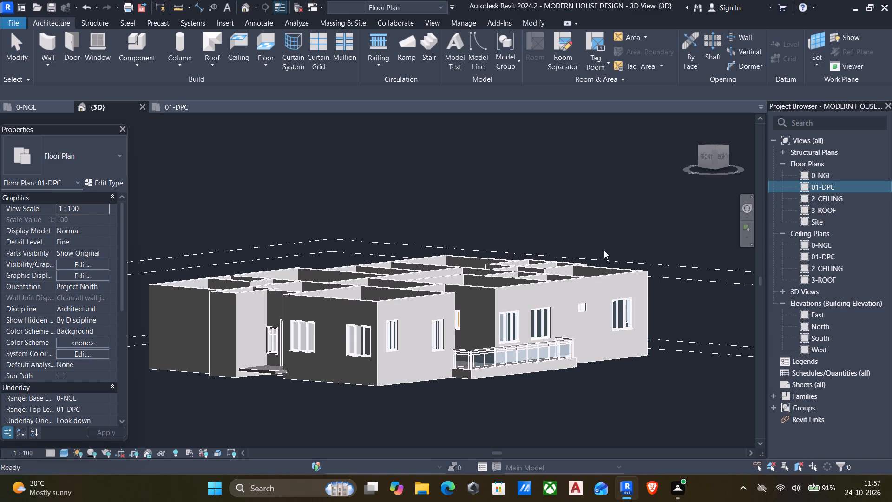
double_click(805, 185)
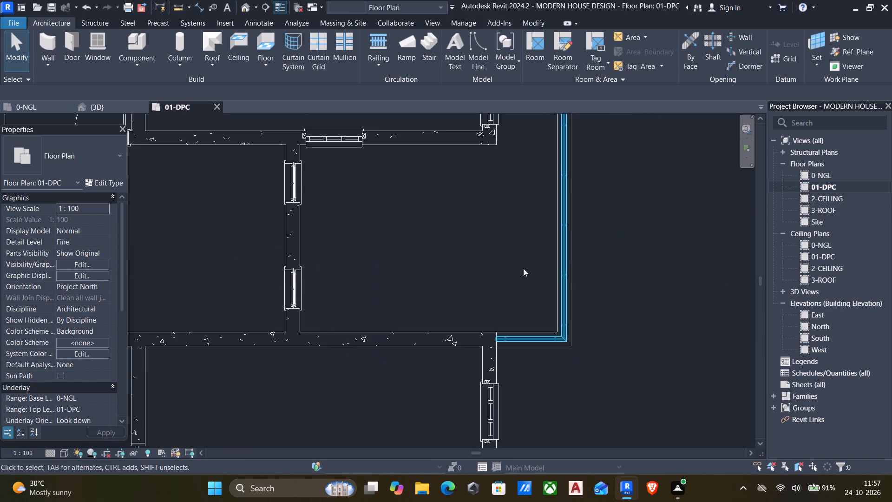
scroll(505, 288, "down", 6)
middle_click_drag(492, 241, 490, 310)
key("d")
key("d")
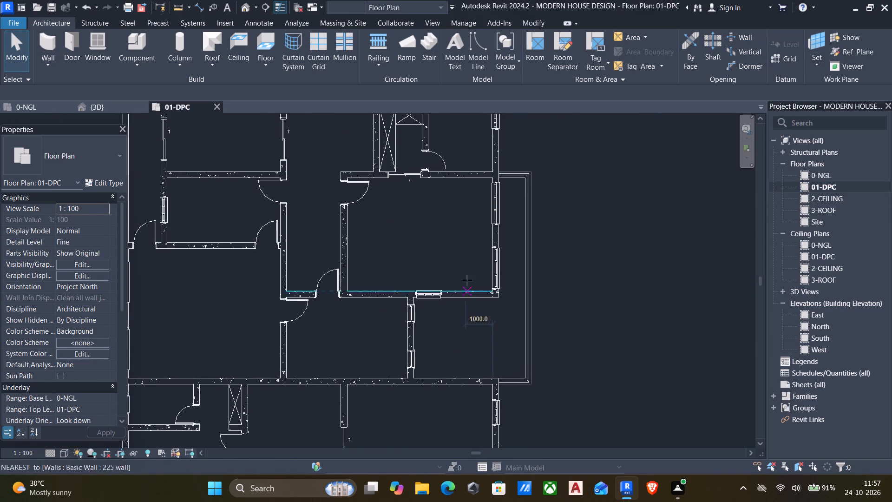
scroll(483, 247, "up", 4)
scroll(509, 317, "up", 6)
left_click(510, 358)
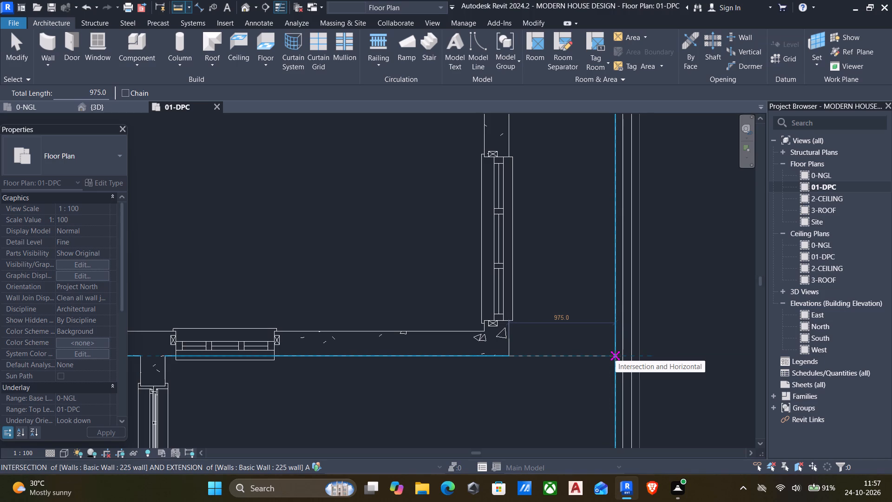
key("Escape")
scroll(376, 332, "down", 5)
key("Escape")
Delete the 900mm window from the south wall of the room beside the east verandah.
left_click(316, 338)
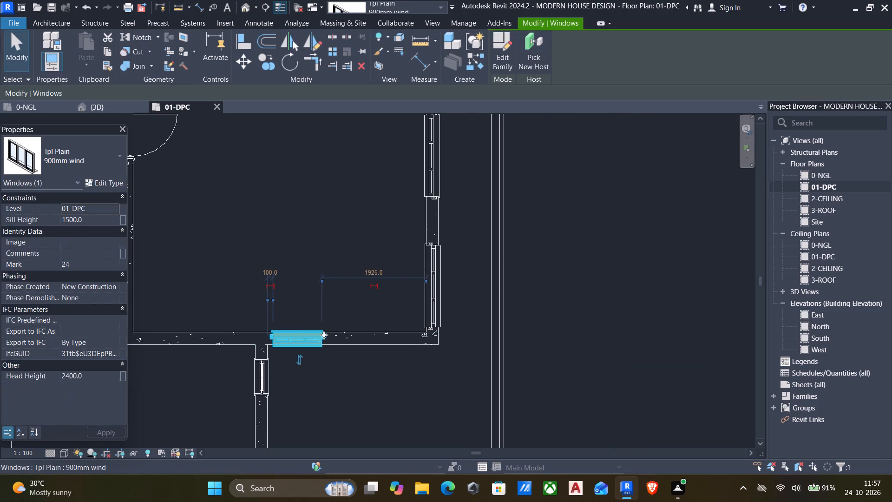
key("Delete")
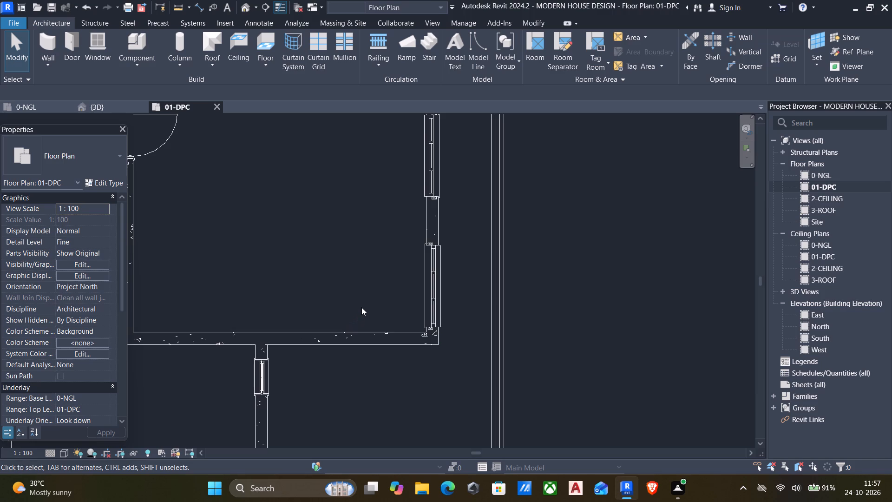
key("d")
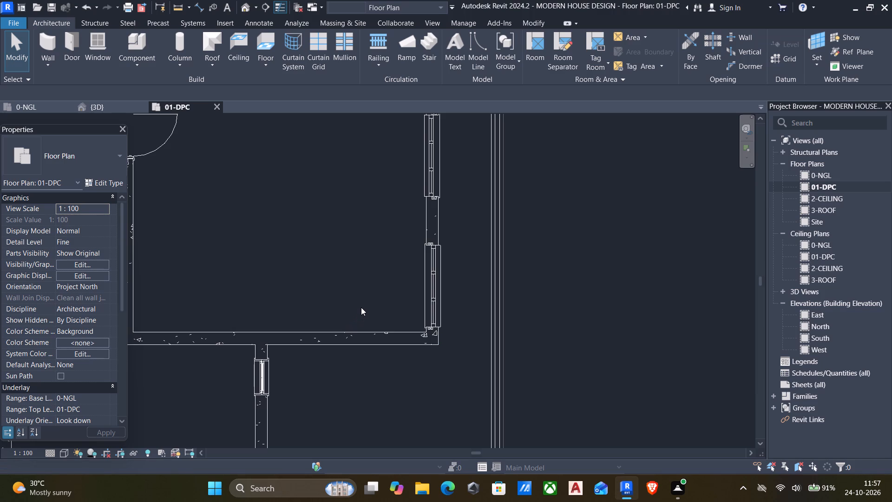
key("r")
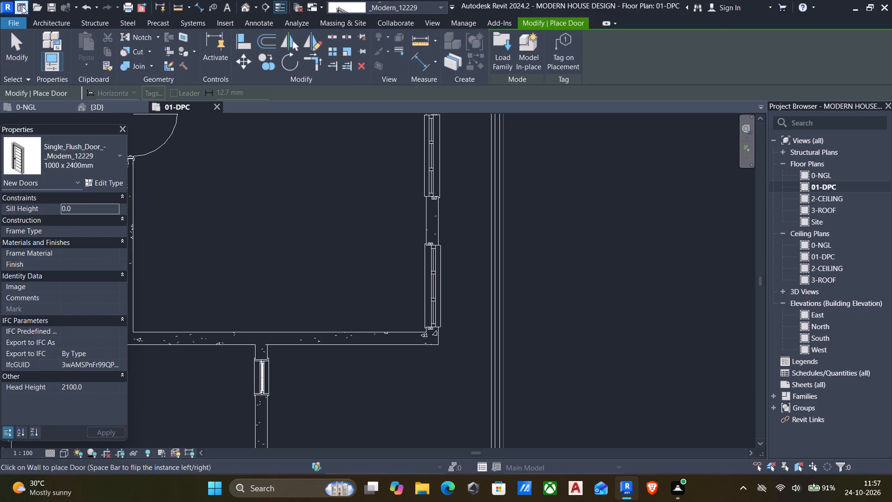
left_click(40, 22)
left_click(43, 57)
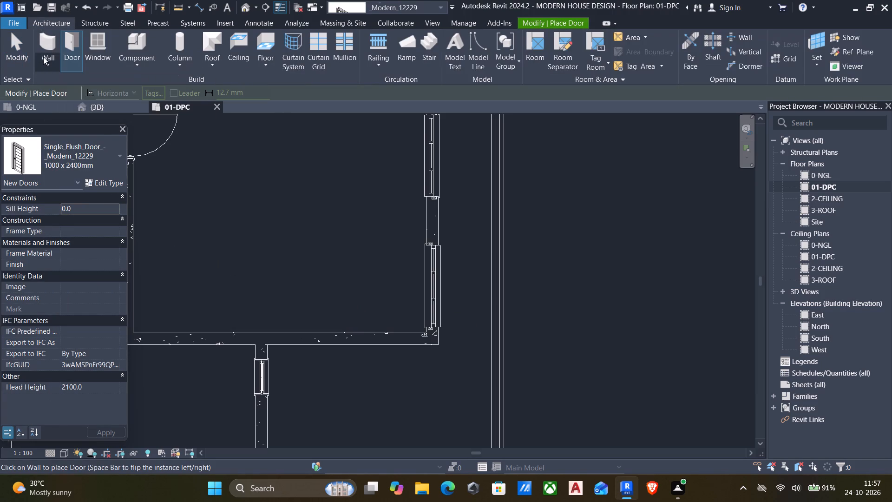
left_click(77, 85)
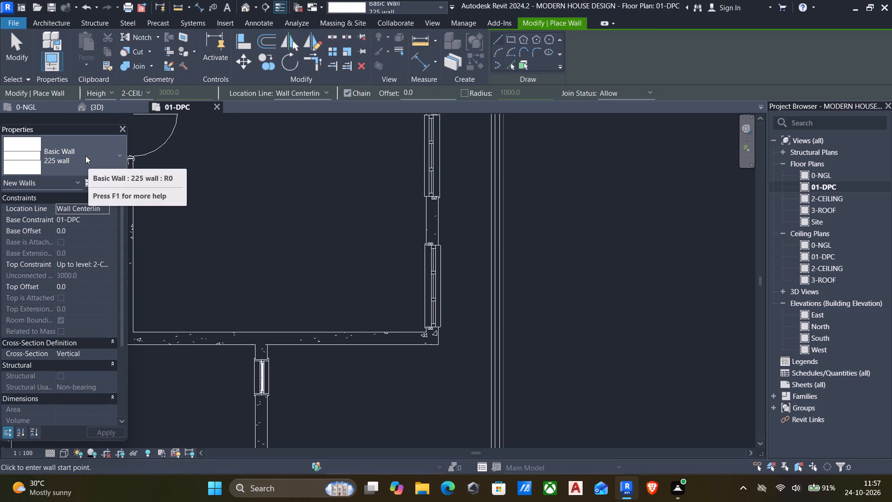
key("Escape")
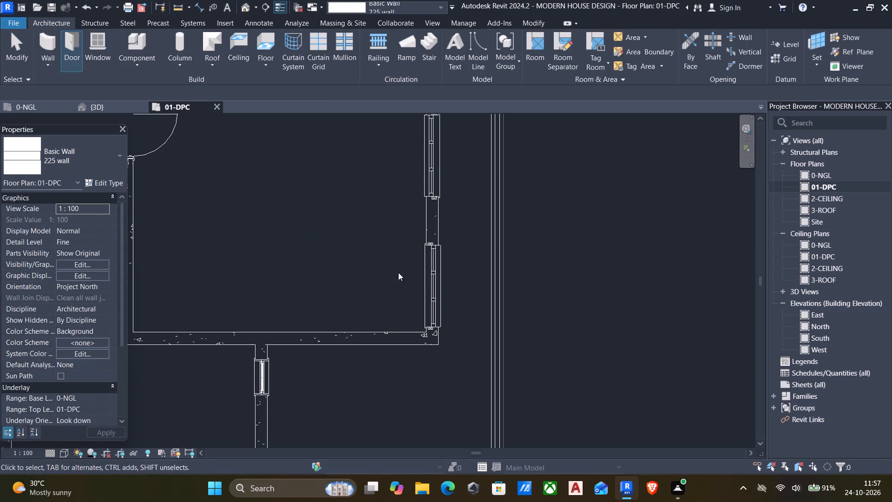
Delete both windows from the room's east wall facing the verandah.
left_click(433, 284)
key("Delete")
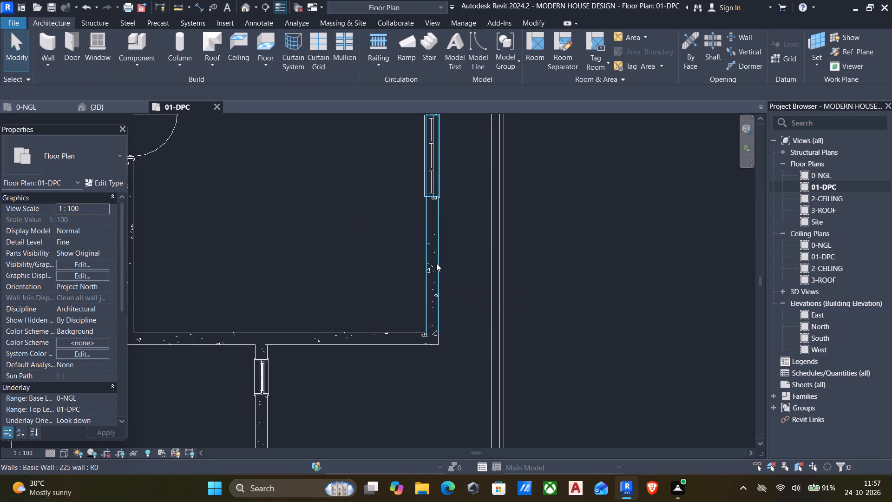
left_click(433, 181)
key("Delete")
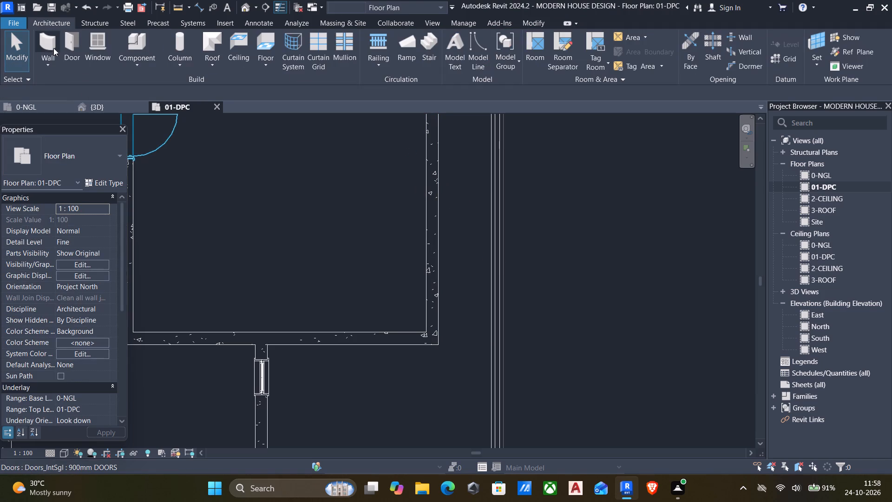
Start a new wall with the Curtain Wall type and enable Automatically Embed in its type properties.
left_click(46, 46)
left_click(116, 153)
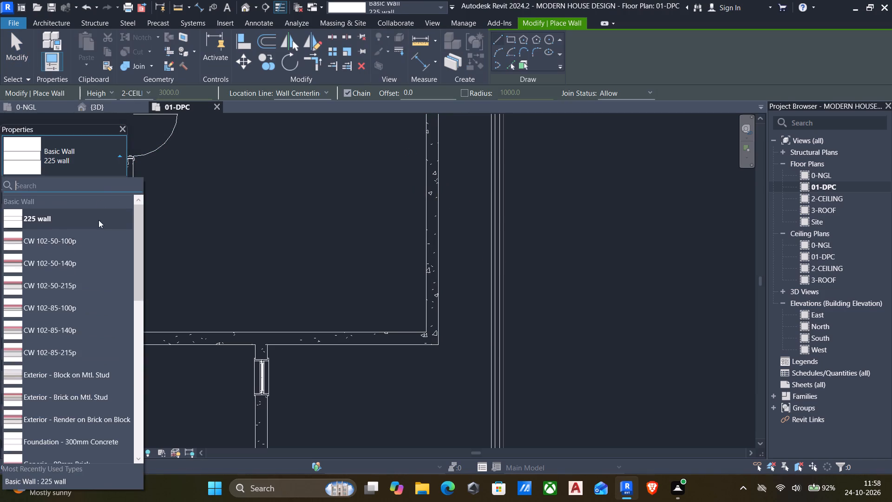
scroll(94, 287, "down", 7)
scroll(89, 330, "down", 4)
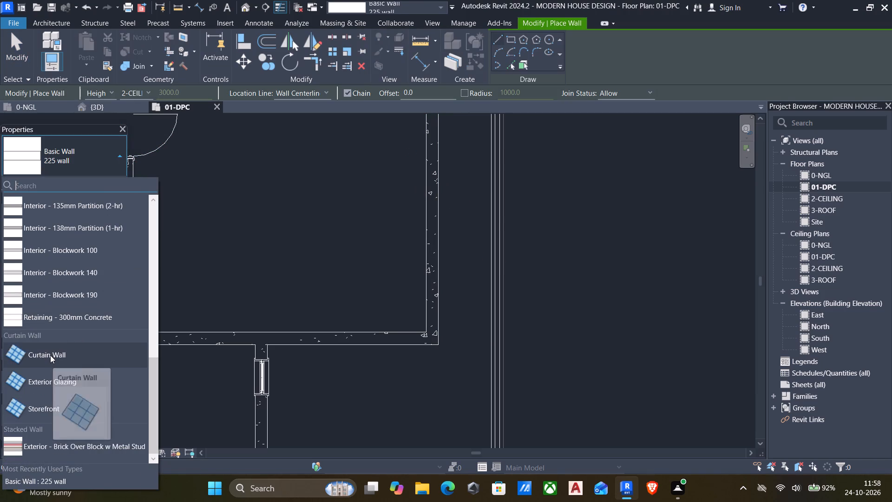
left_click(50, 355)
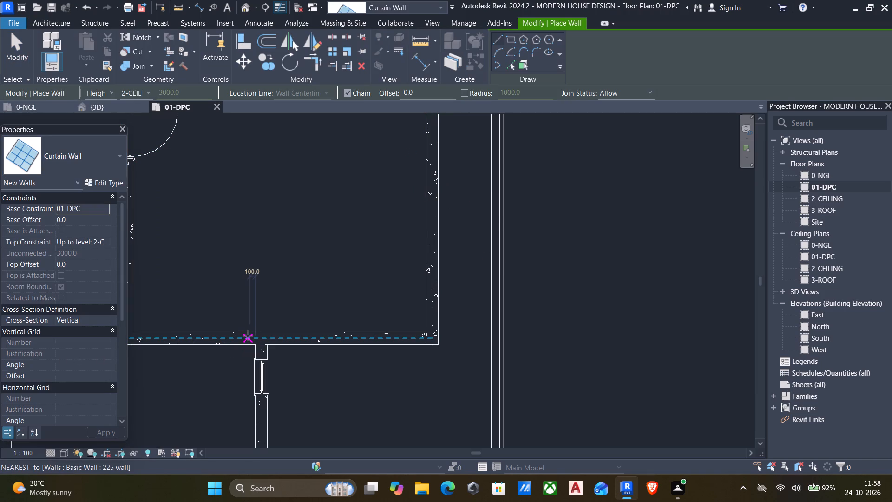
left_click(99, 177)
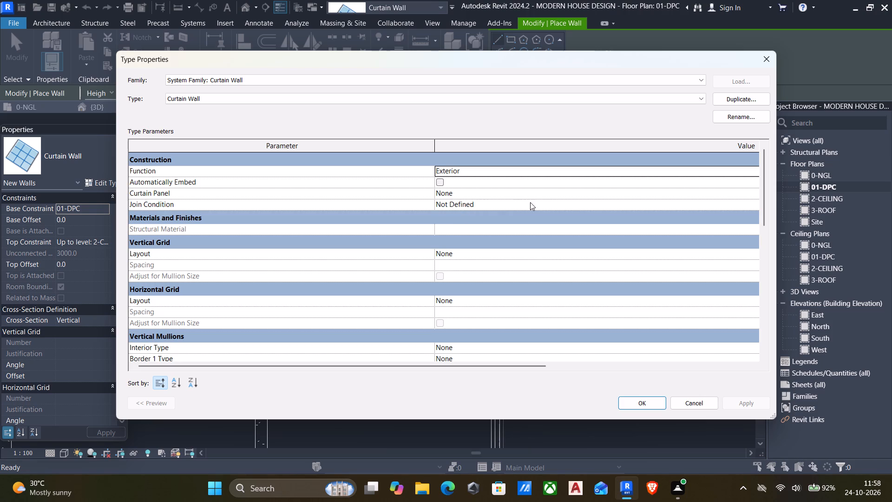
scroll(251, 257, "down", 1)
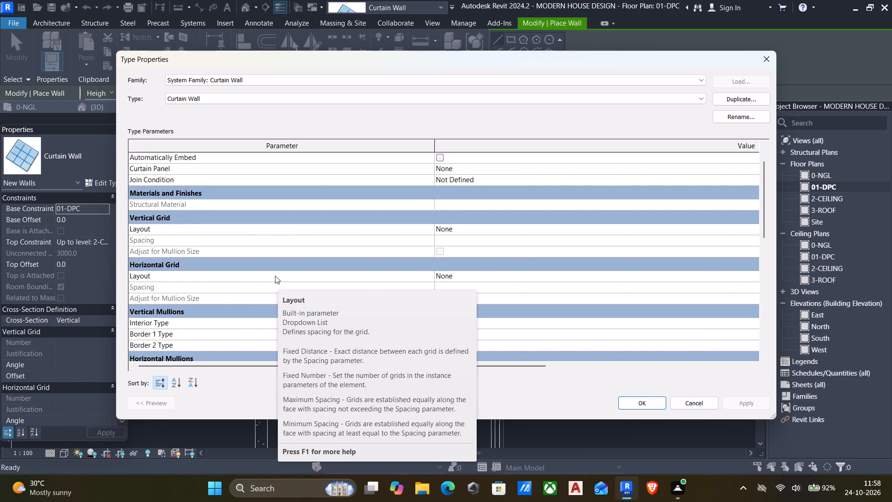
scroll(275, 276, "up", 10)
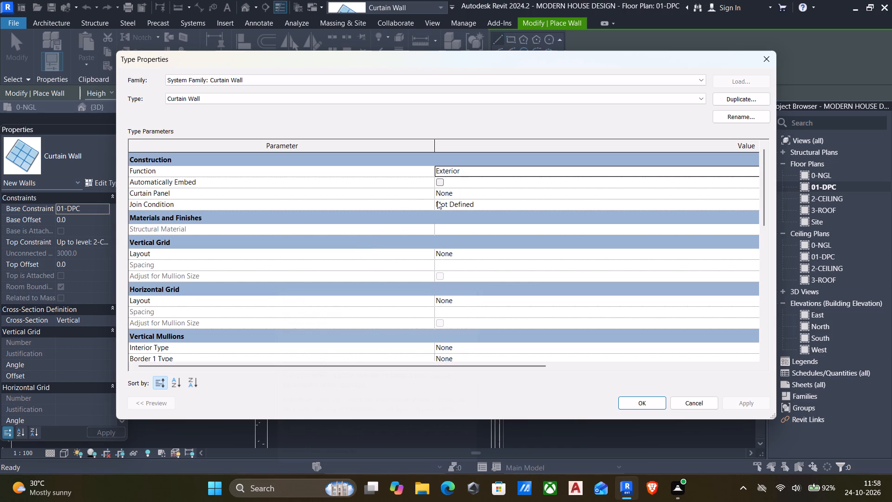
left_click(443, 185)
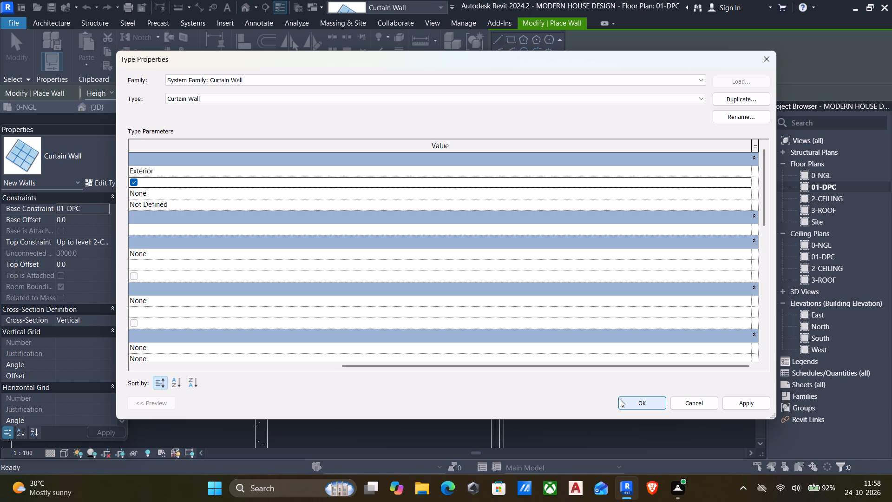
left_click_drag(345, 365, 144, 368)
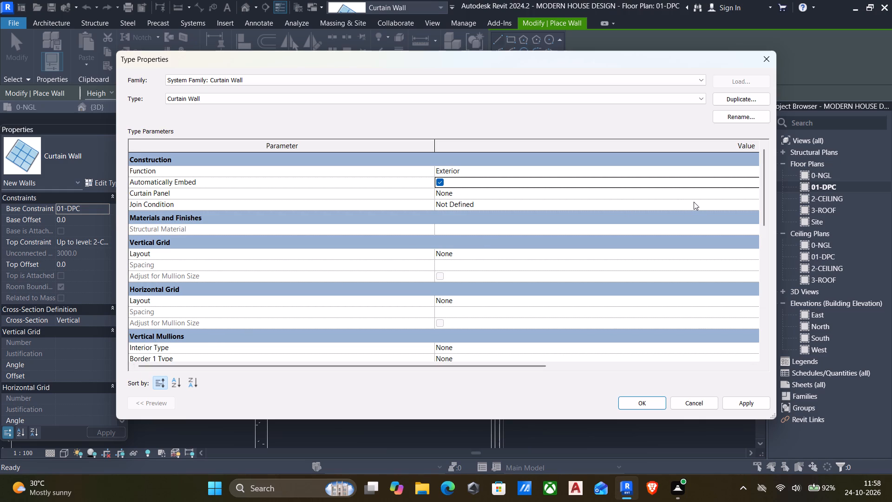
left_click(749, 403)
left_click(657, 402)
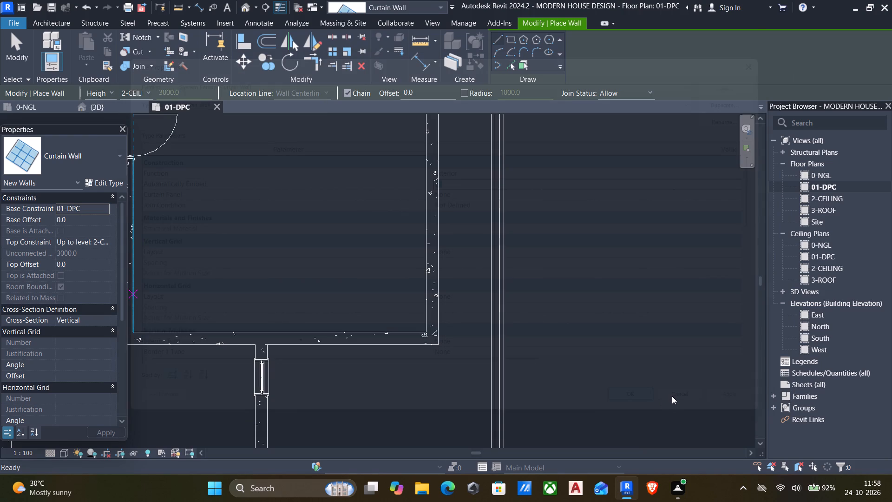
Draw a 3300 mm curtain wall southward within the room's east wall, starting 200 mm from the north wall's inner face.
scroll(650, 394, "down", 1)
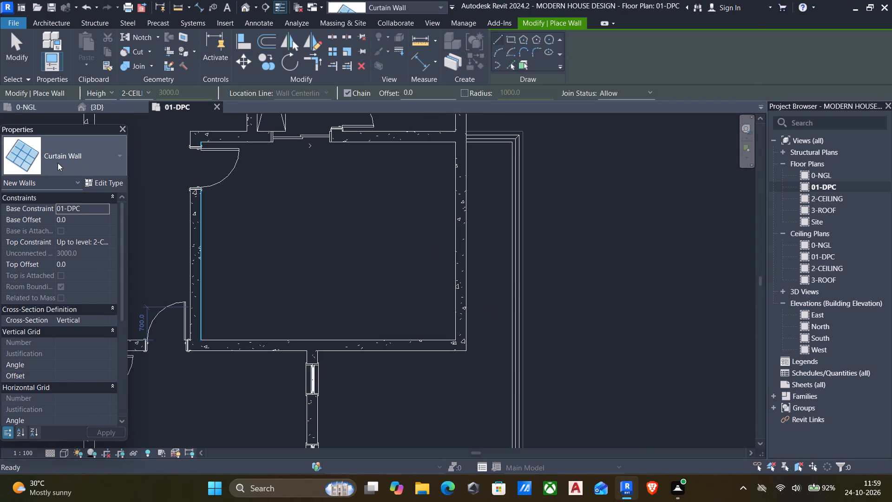
left_click(66, 162)
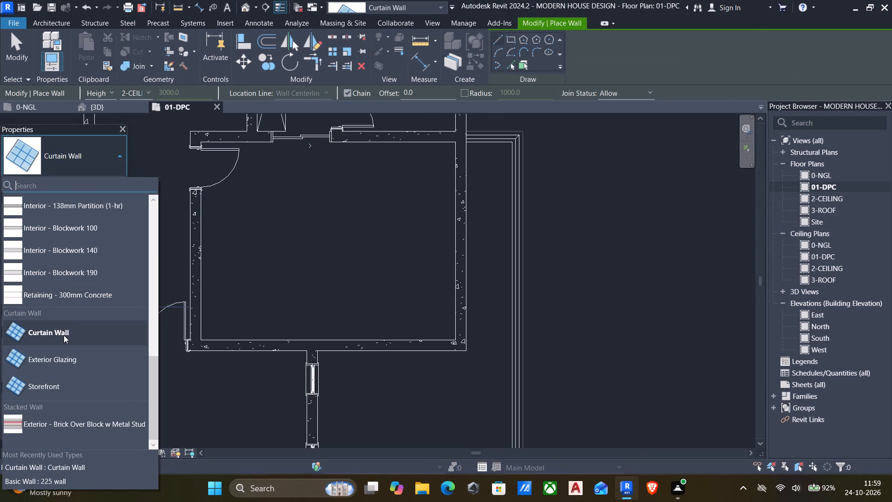
left_click(57, 333)
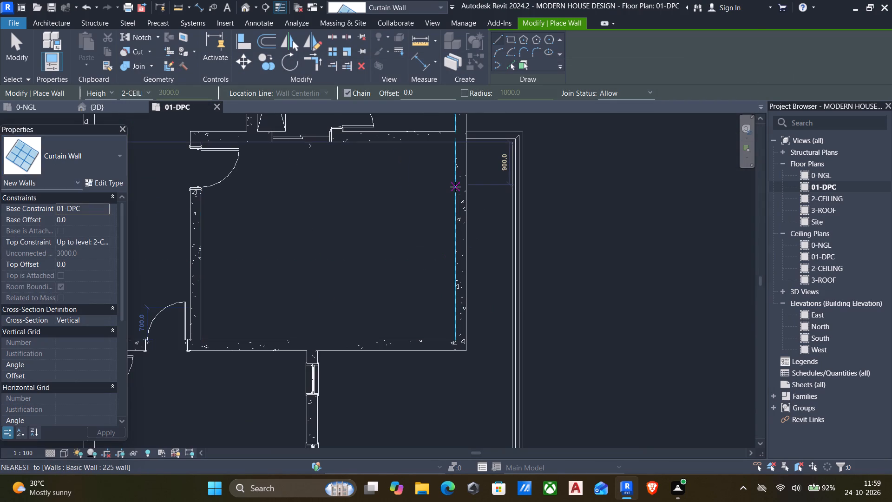
left_click(459, 150)
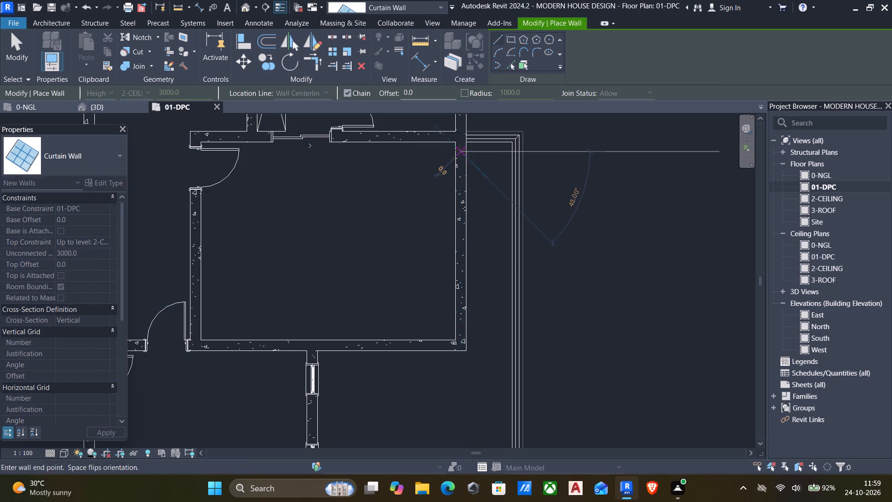
left_click(455, 306)
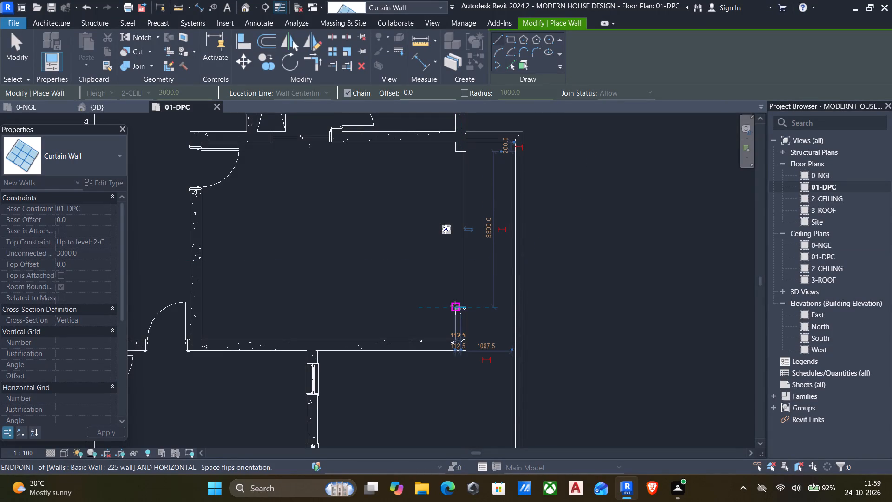
key("Escape")
key("Escape")
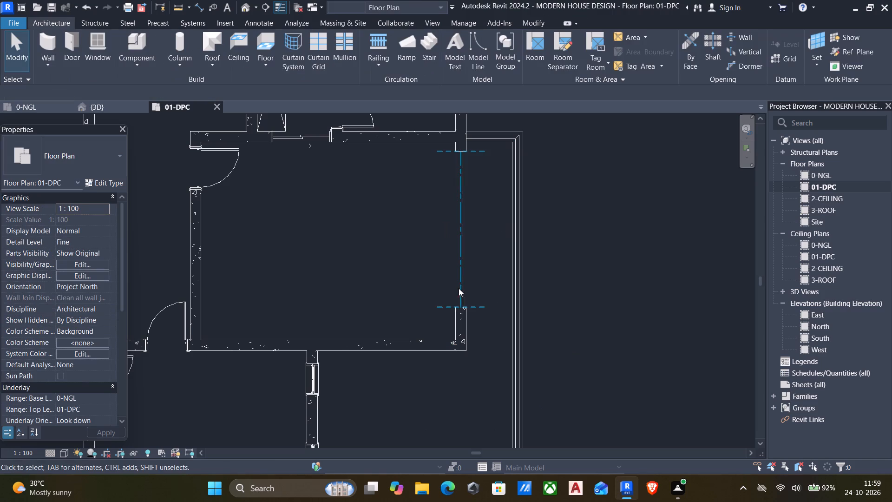
Nudge the curtain wall south along the east wall until it sits 380 mm from the north wall's inner face.
left_click(465, 280)
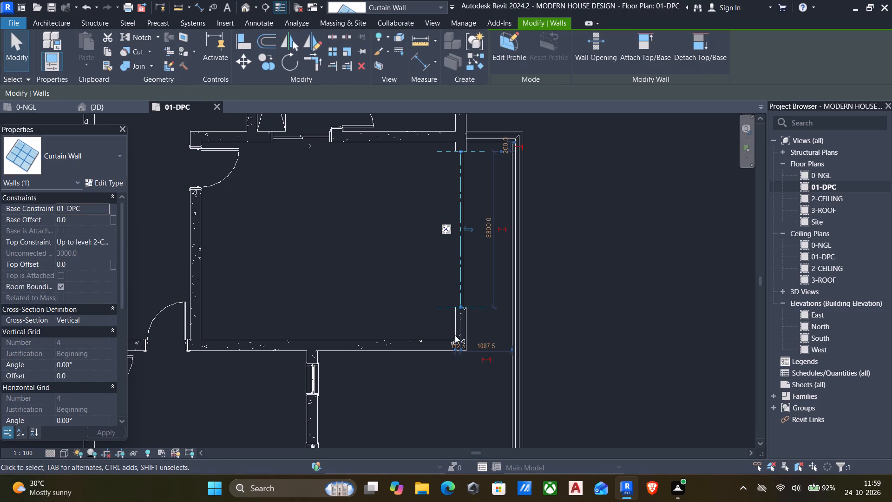
key("Down")
key("Down")
key("Down")
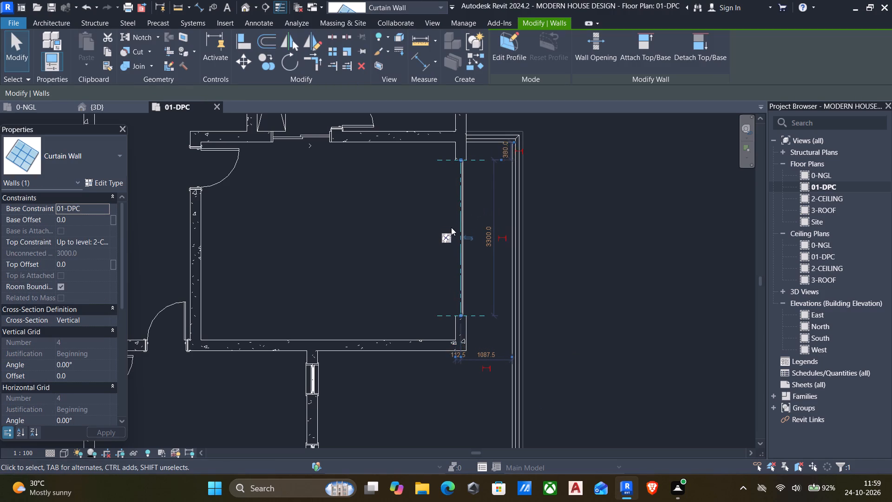
Nudge the curtain wall further south along the east wall until it sits 500 mm from the north wall's inner face.
key("Down")
key("Down")
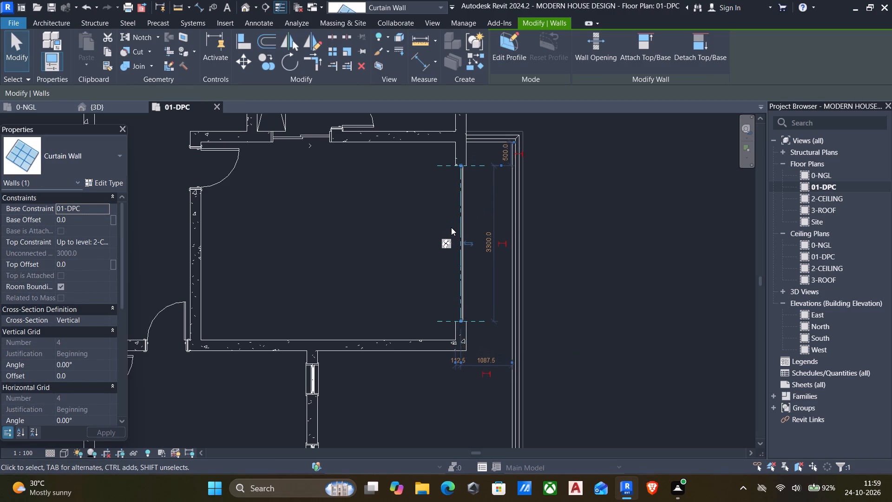
Check the curtain wall's clearance from the room's south wall by adjusting its temporary dimension witness lines.
middle_click_drag(392, 248, 364, 256)
scroll(429, 376, "up", 4)
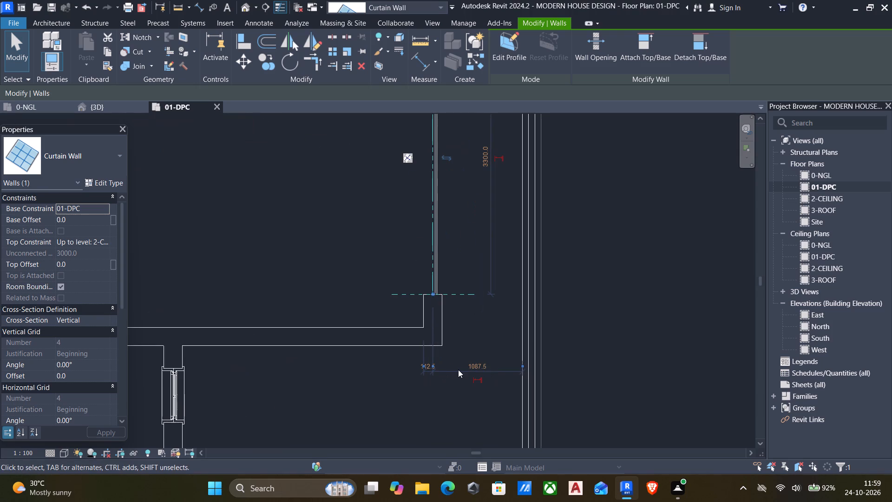
left_click_drag(451, 370, 447, 348)
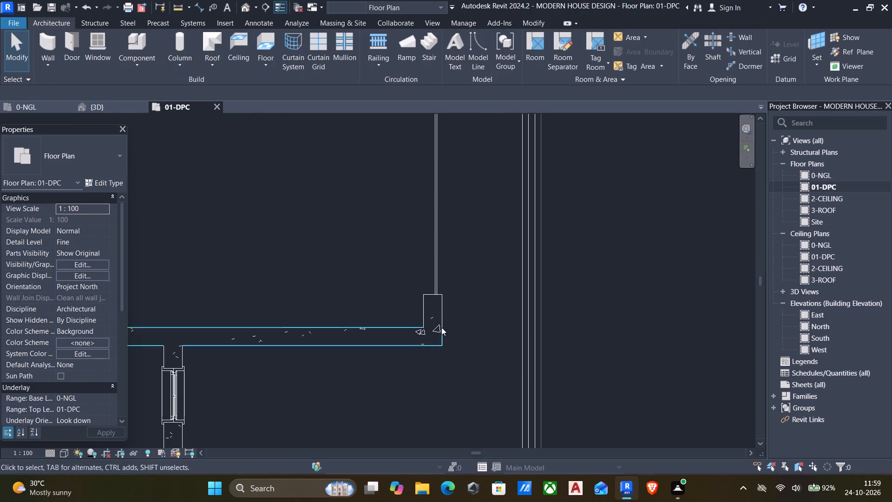
left_click(431, 280)
left_click_drag(423, 337, 423, 336)
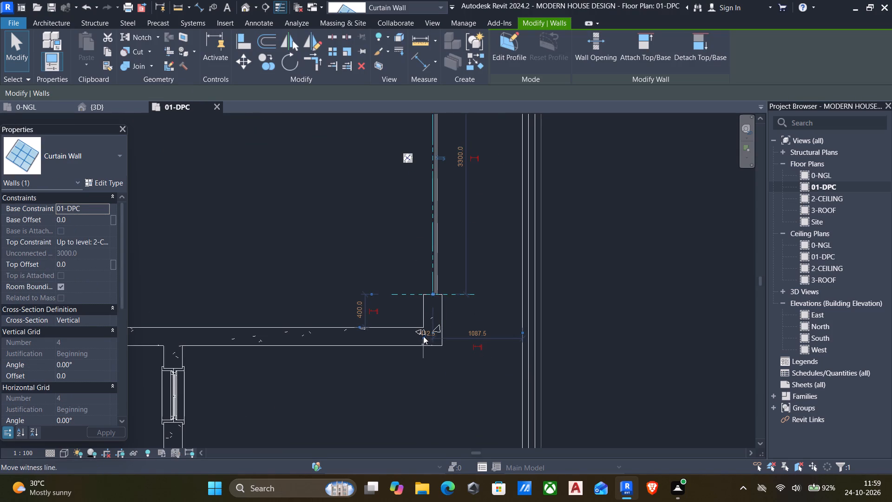
left_click_drag(423, 336, 423, 328)
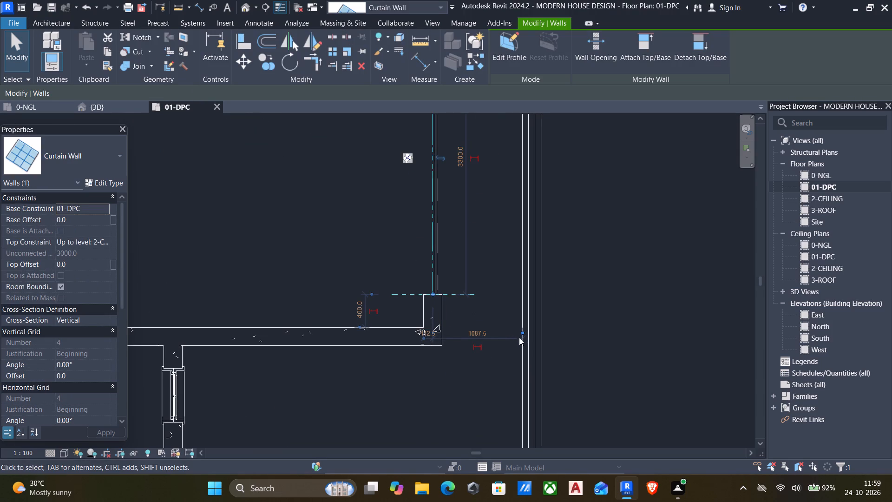
scroll(452, 341, "up", 5)
scroll(410, 341, "up", 5)
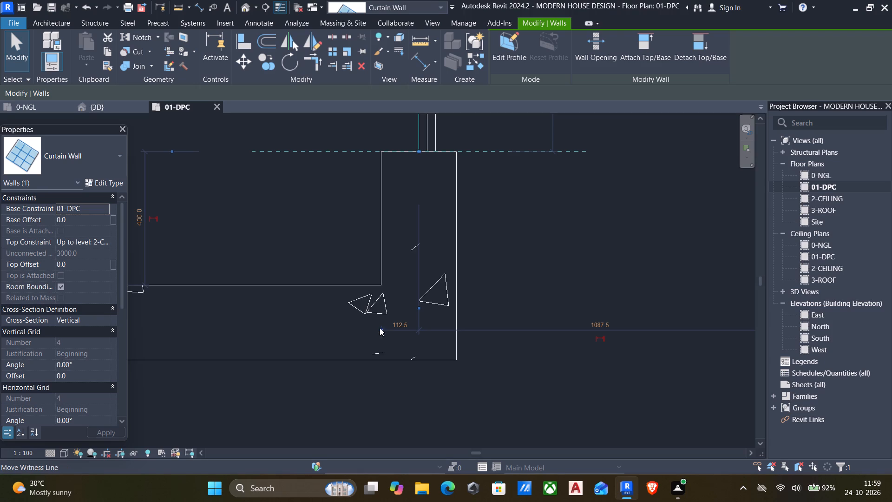
left_click_drag(380, 328, 420, 289)
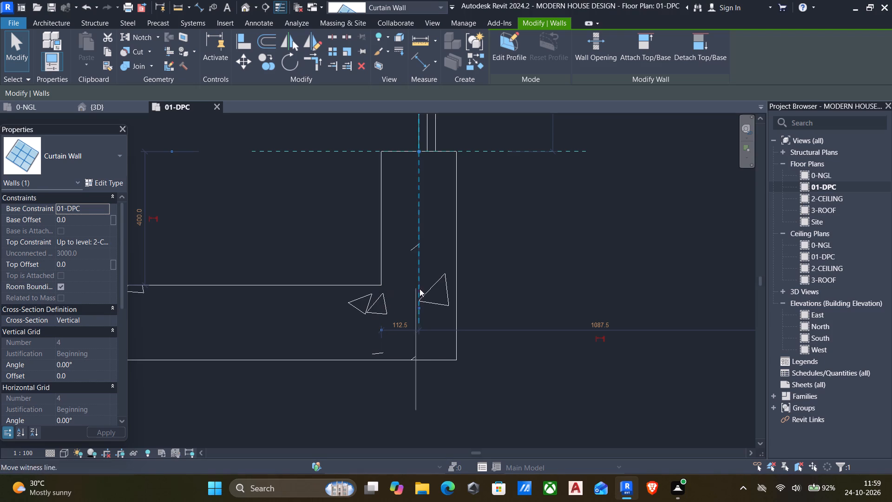
left_click_drag(420, 289, 358, 281)
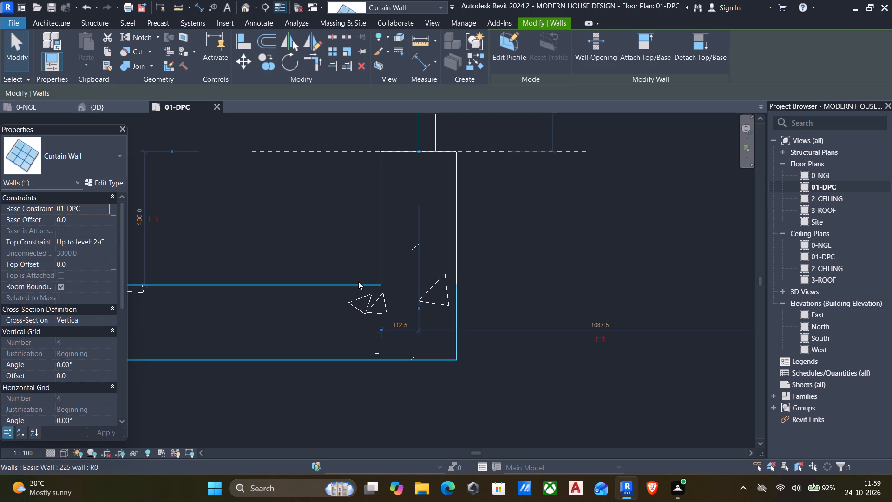
scroll(545, 325, "down", 6)
middle_click_drag(536, 328, 408, 377)
scroll(417, 379, "up", 2)
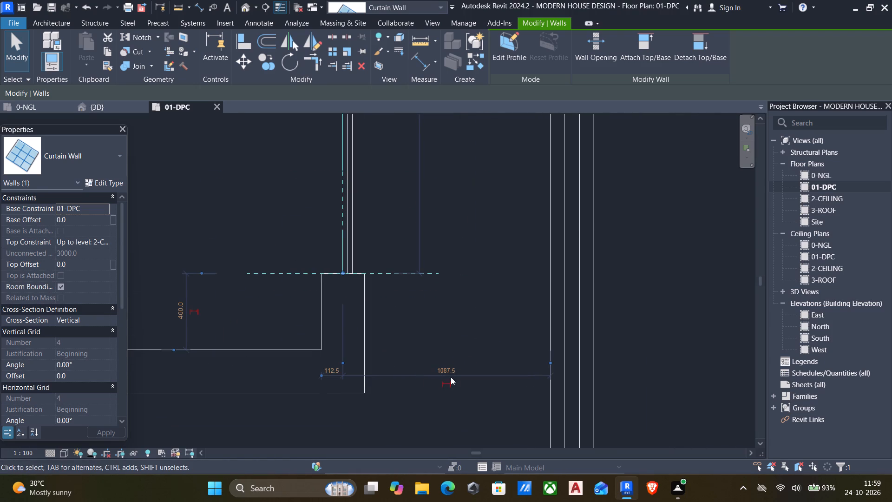
scroll(237, 311, "down", 7)
middle_click_drag(245, 243, 255, 262)
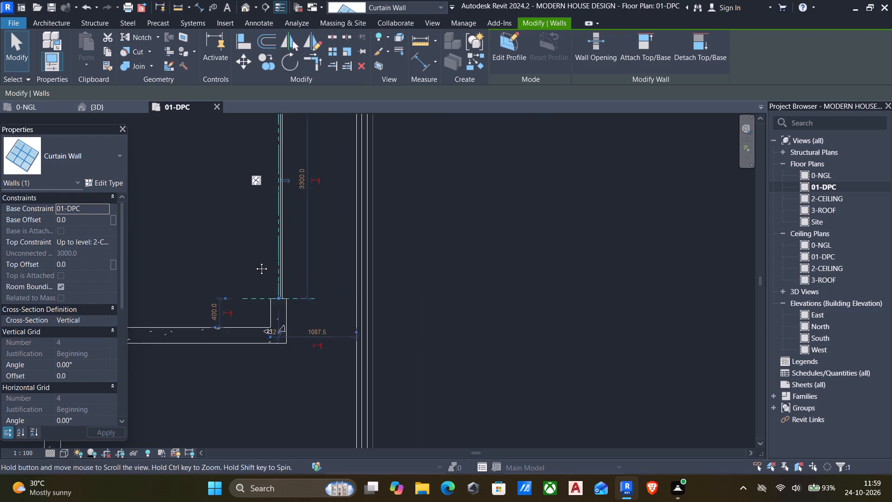
middle_click_drag(255, 262, 338, 441)
scroll(321, 271, "down", 5)
left_click(302, 300)
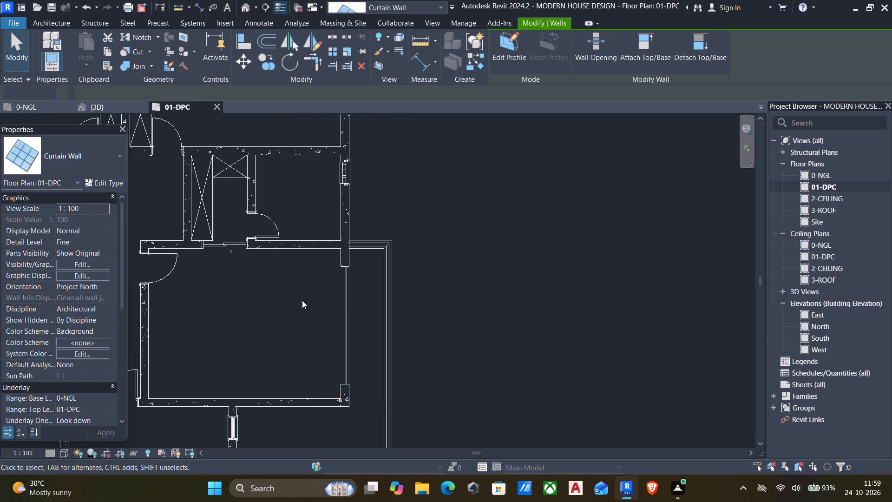
scroll(294, 328, "down", 2)
scroll(320, 314, "up", 1)
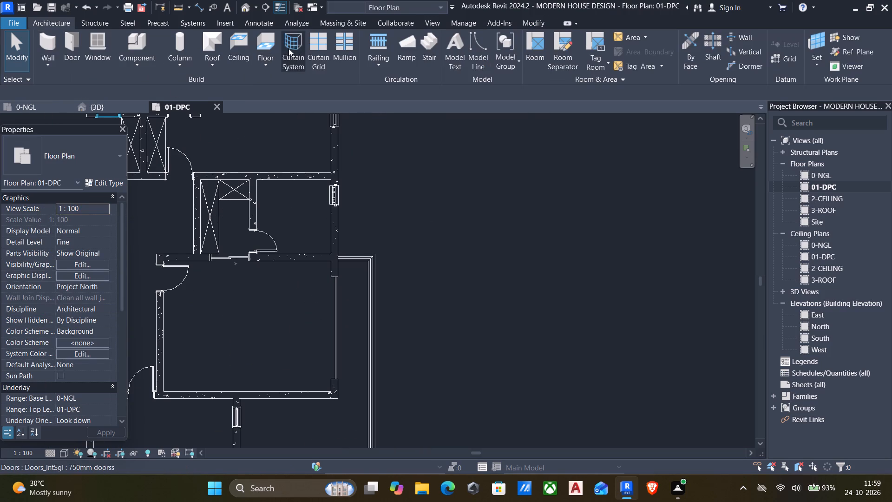
In the 3D view, make the east verandah curtain wall's top constraint Unconnected with a height of 2100 mm.
left_click(242, 9)
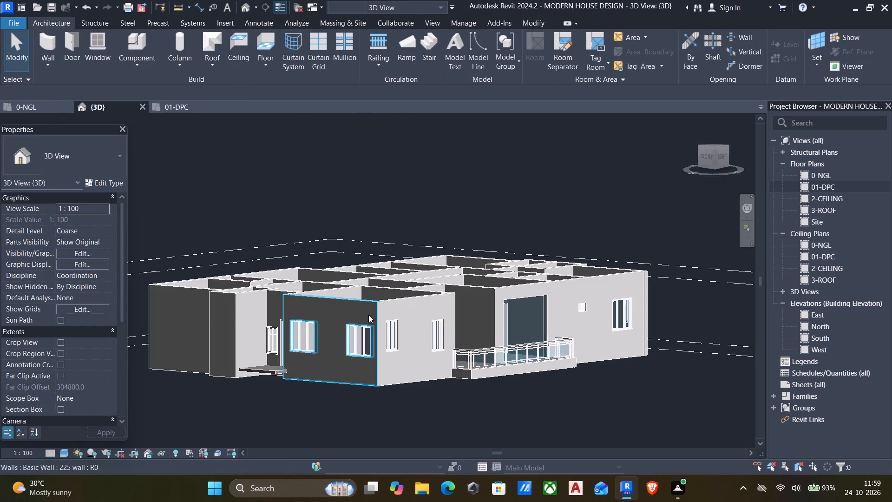
middle_click_drag(464, 341, 374, 343, "shift")
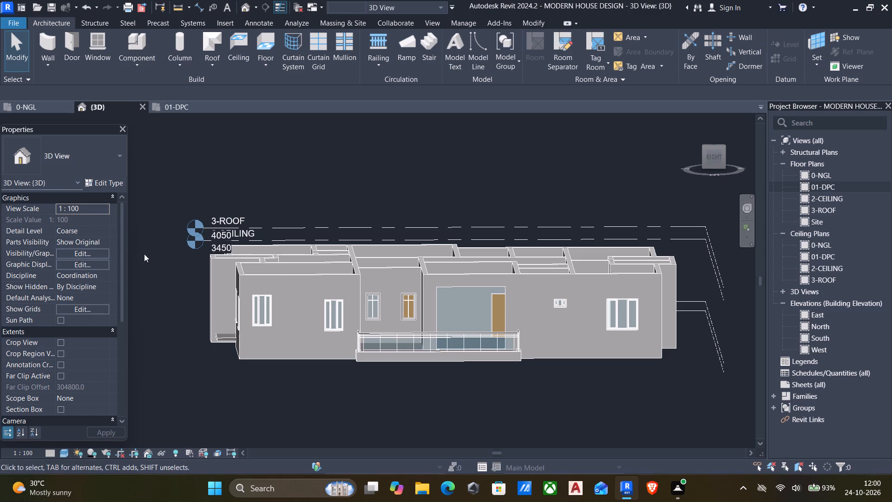
left_click(469, 295)
left_click(468, 290)
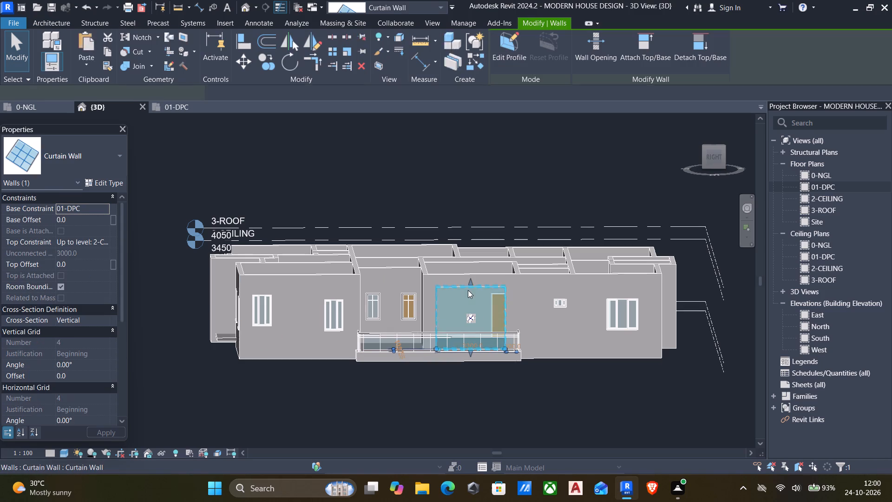
left_click(106, 242)
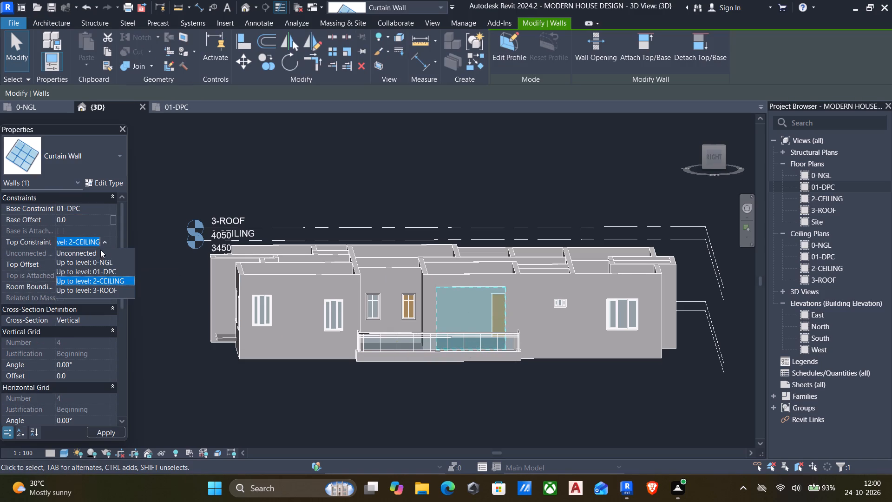
left_click(79, 253)
left_click(87, 253)
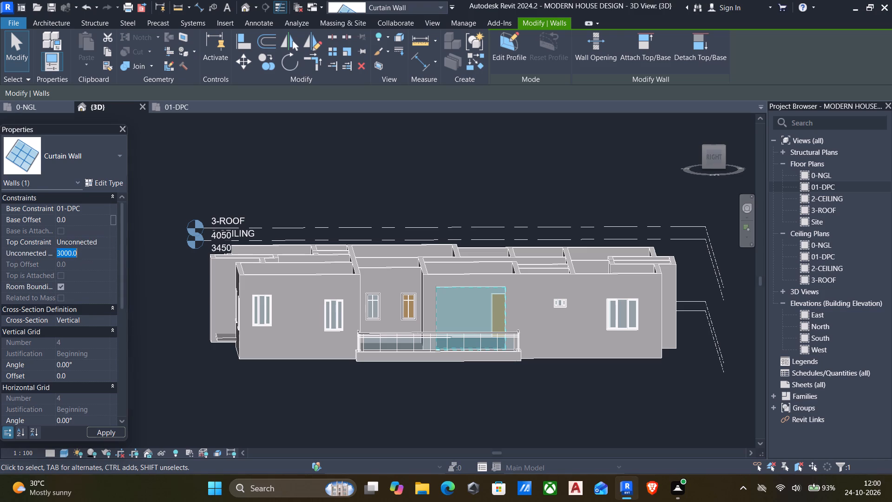
type("2100")
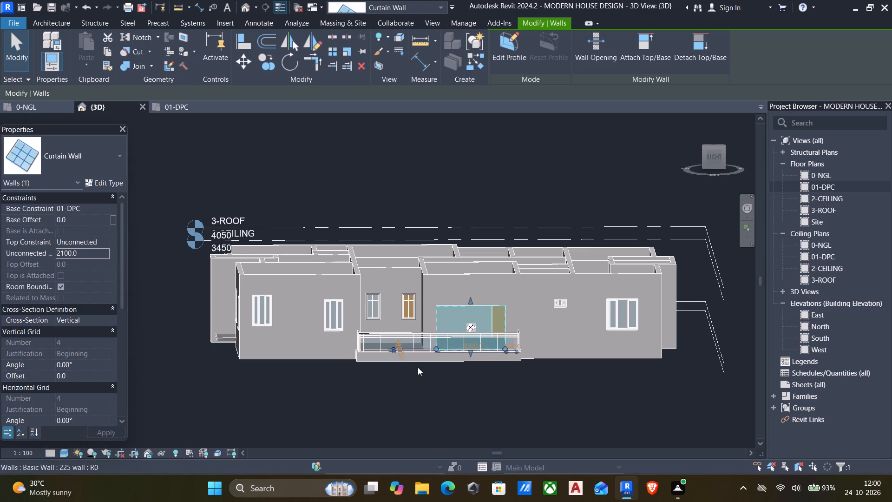
left_click(355, 403)
middle_click_drag(349, 403, 309, 372)
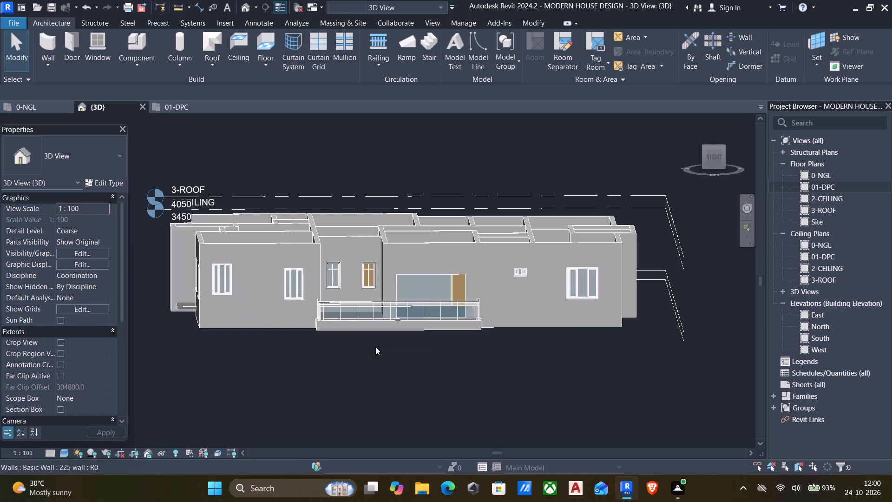
On the 01-DPC plan, start a floor similar to the existing 6" floor, picking boundary lines along the west verandah's north and west outer edges.
double_click(804, 187)
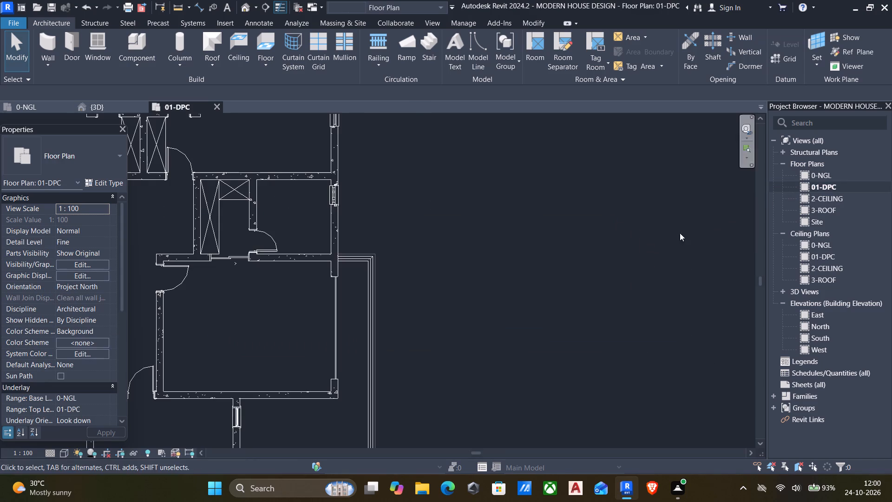
middle_click_drag(306, 347, 346, 289)
scroll(346, 289, "down", 3)
middle_click_drag(339, 334, 483, 332)
scroll(502, 334, "down", 2)
middle_click_drag(428, 291, 410, 297)
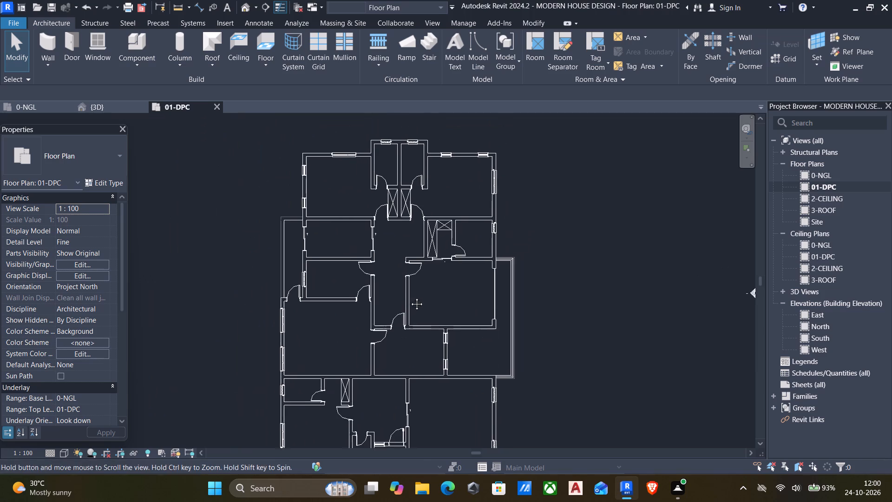
middle_click_drag(410, 297, 402, 299)
scroll(398, 297, "down", 2)
middle_click_drag(400, 302, 398, 293)
scroll(277, 226, "up", 5)
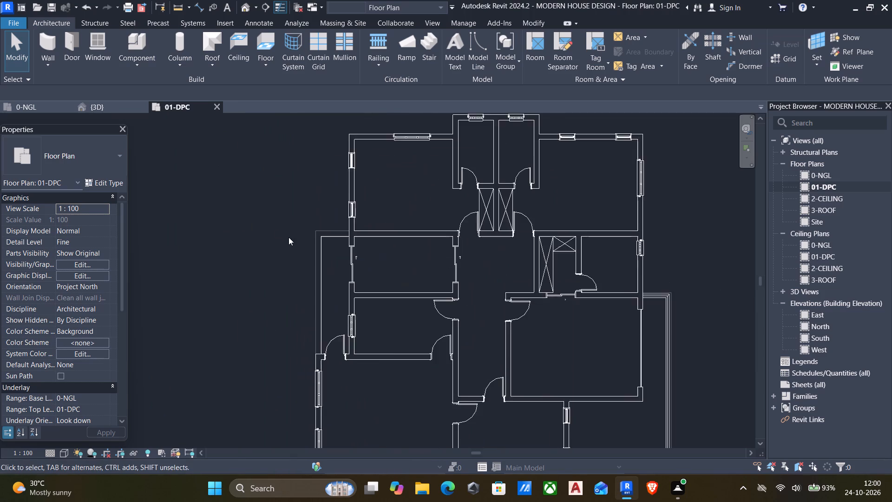
middle_click_drag(346, 271, 328, 279)
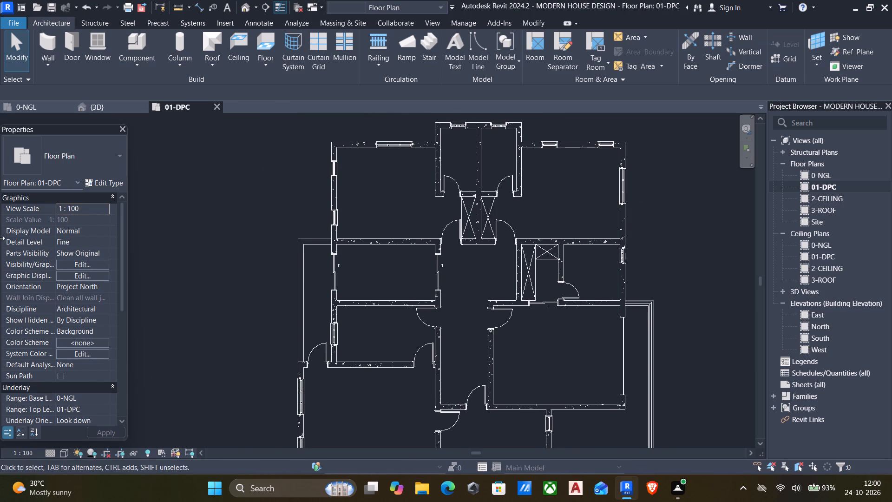
left_click(37, 21)
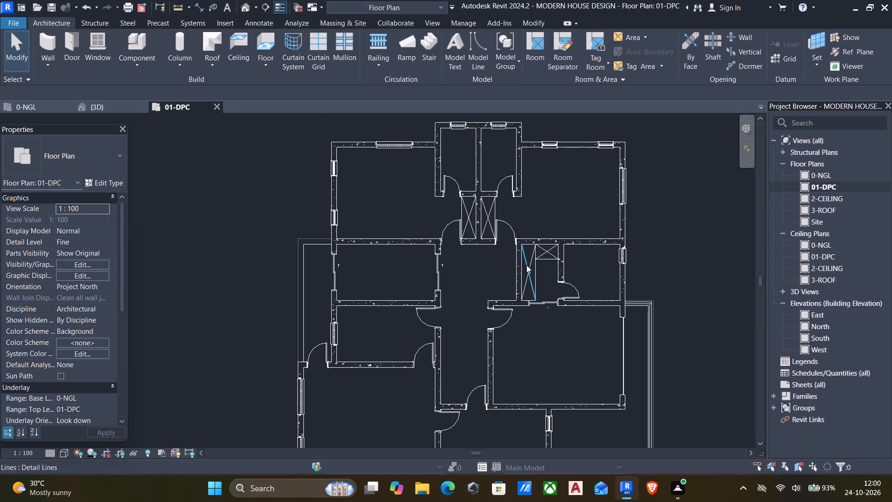
left_click(302, 284)
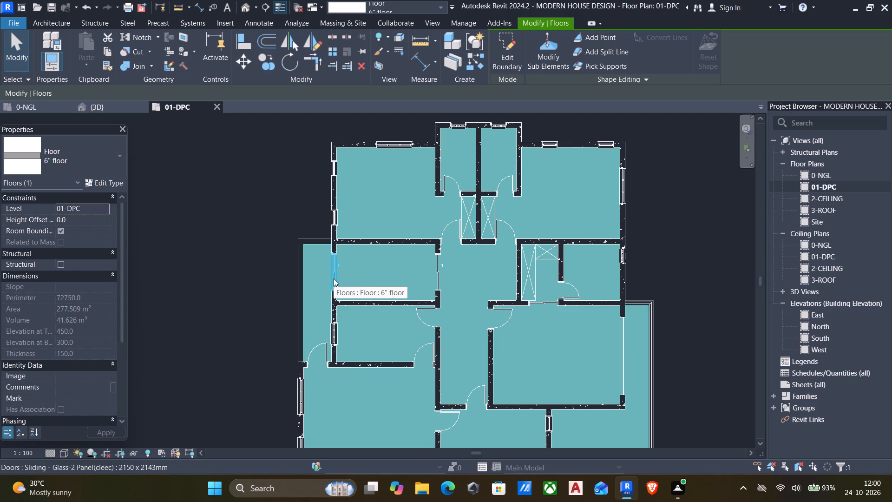
type("cs")
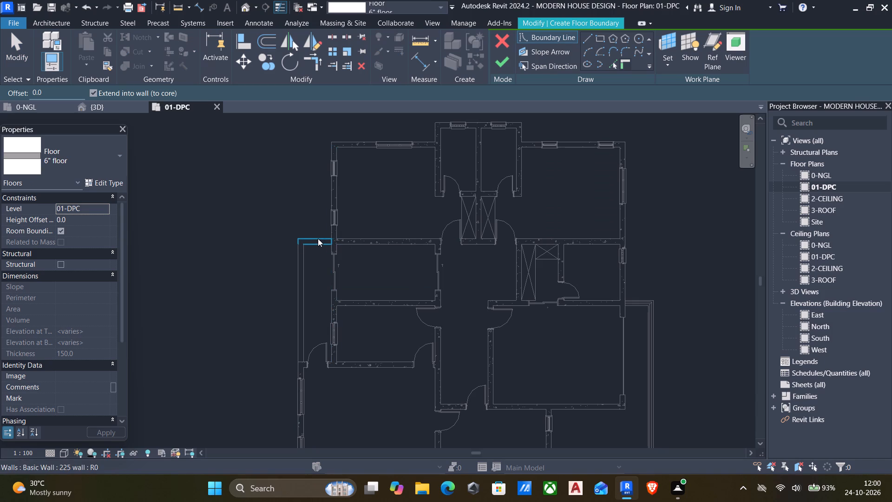
scroll(317, 238, "up", 4)
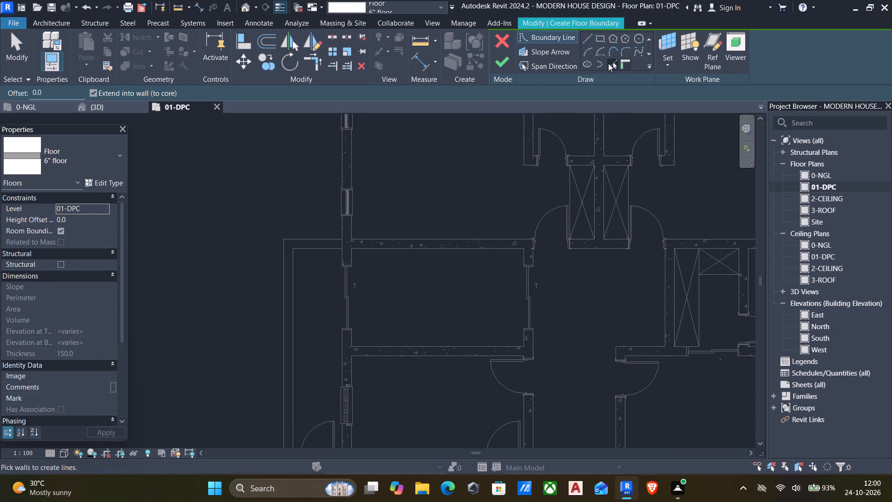
left_click(608, 63)
left_click(318, 237)
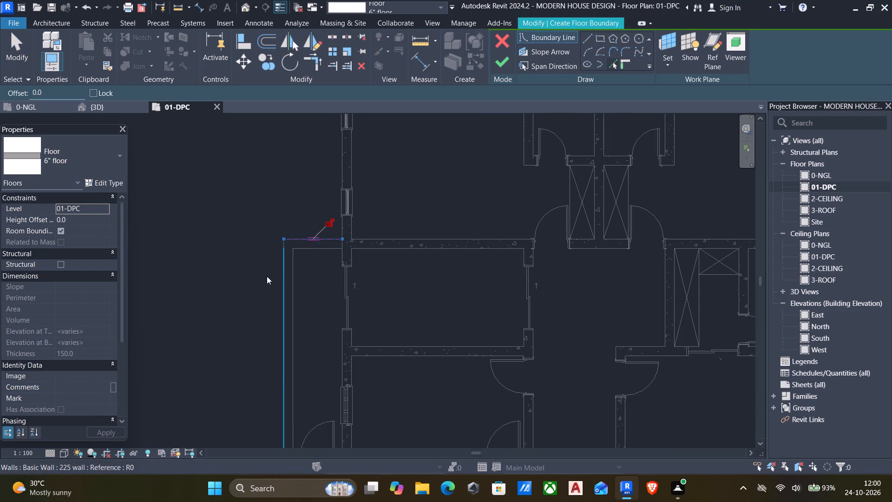
left_click(279, 278)
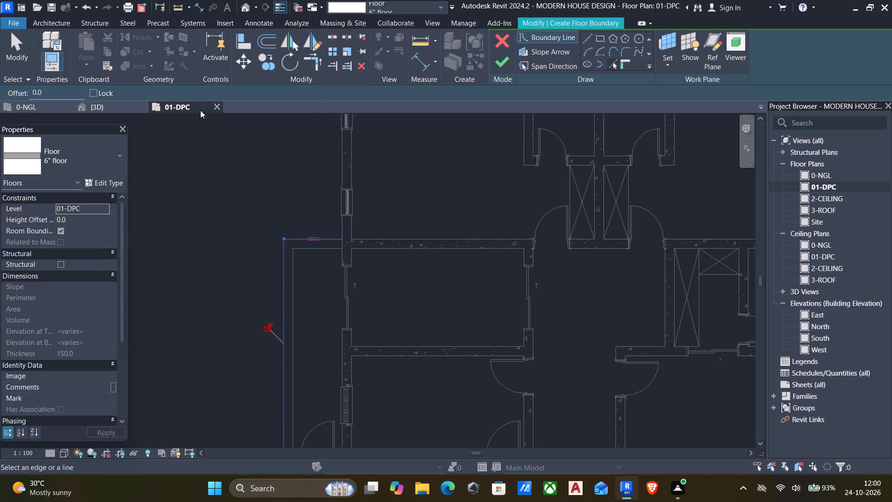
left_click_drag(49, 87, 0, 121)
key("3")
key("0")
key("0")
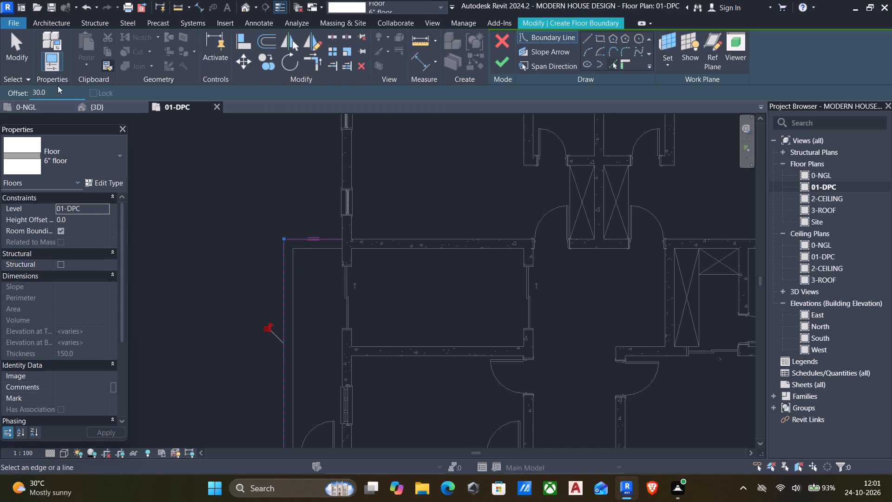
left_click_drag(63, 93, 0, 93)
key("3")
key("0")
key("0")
Offset a copy of the west verandah's north boundary line 300 mm outward using the numerical Offset tool.
left_click(273, 46)
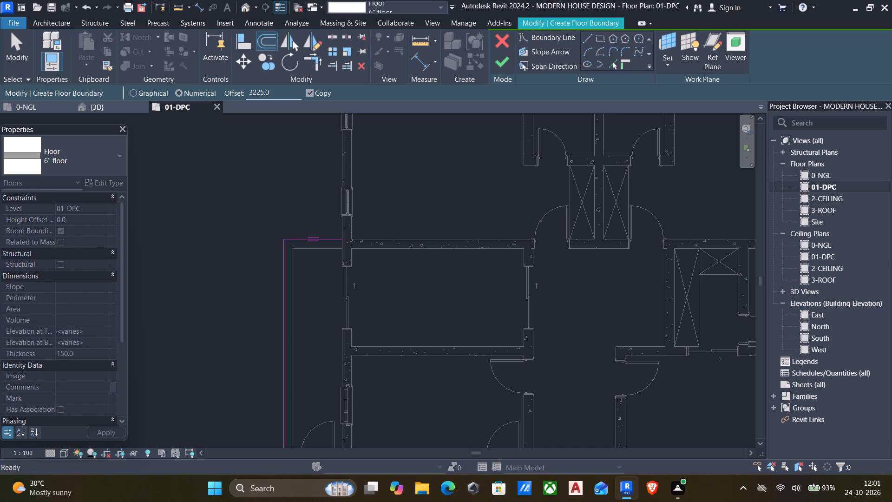
left_click(272, 89)
left_click_drag(278, 90, 146, 110)
key("3")
key("0")
key("0")
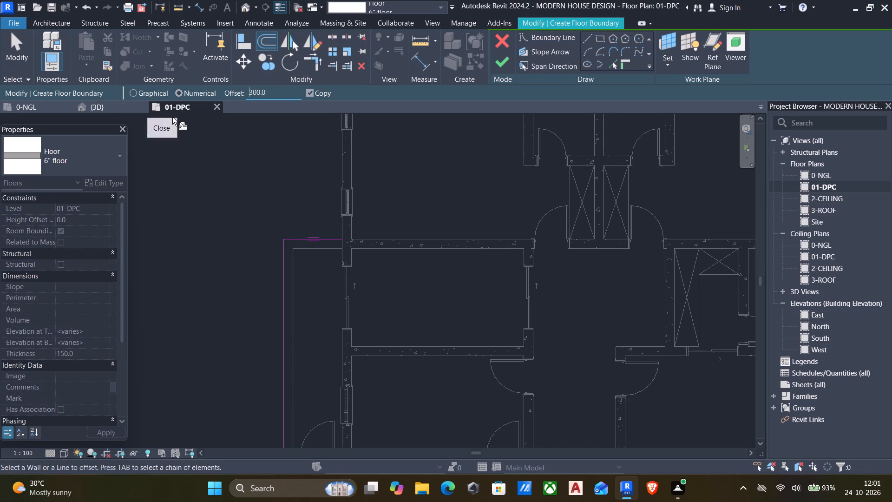
left_click(306, 237)
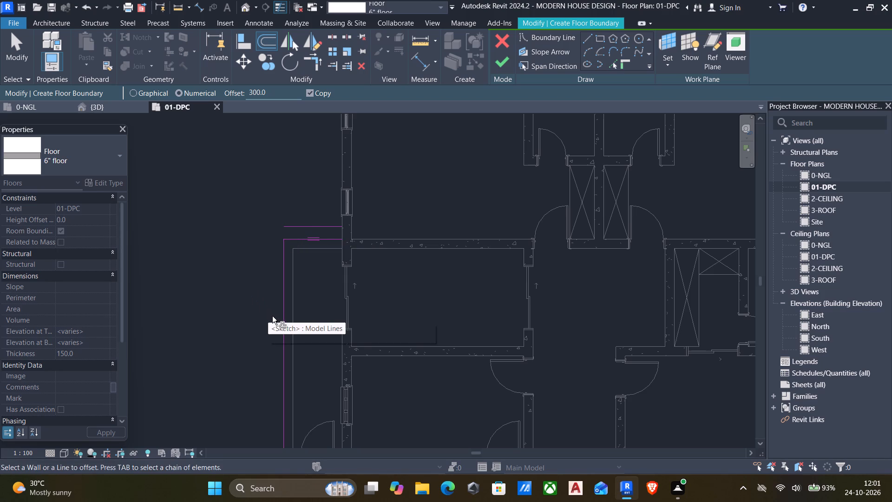
Offset a copy of the west verandah's west boundary line 300 mm outward.
left_click(282, 322)
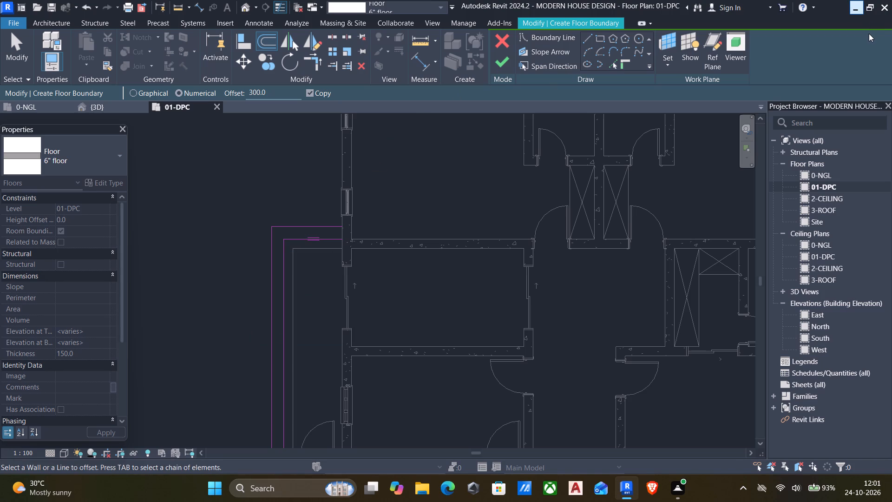
Draw a boundary line along the house wall face joining the east ends of the two north lines.
left_click(589, 34)
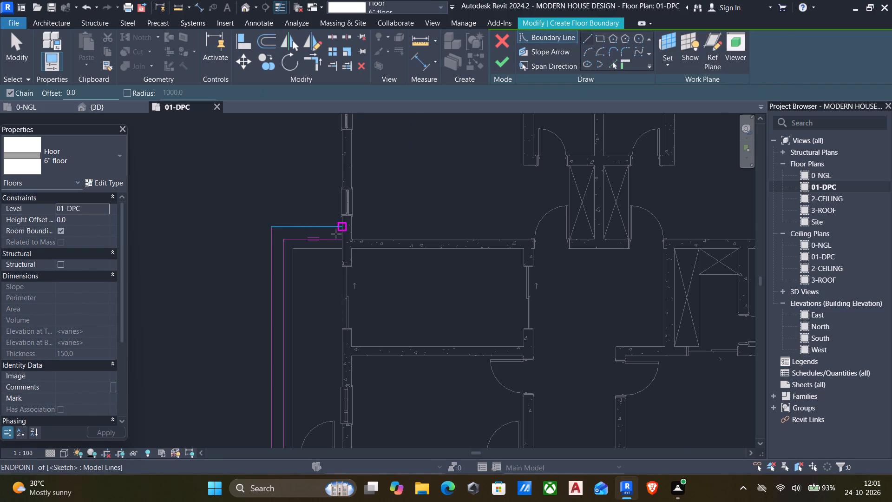
scroll(334, 239, "up", 9)
left_click(361, 202)
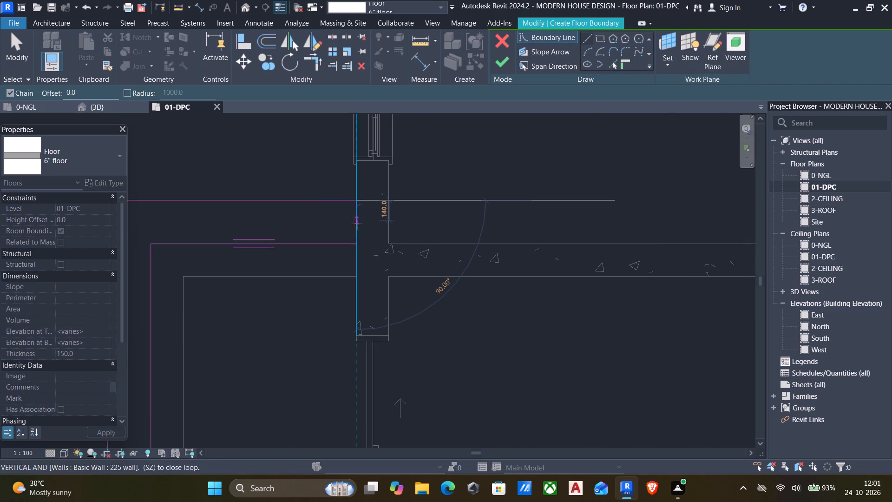
left_click(357, 244)
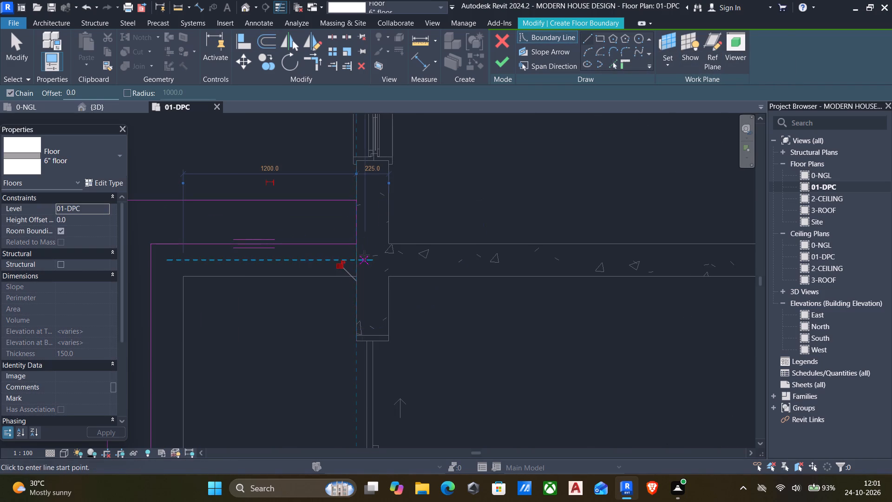
key("Escape")
Draw a short boundary line joining the two west lines, about 1100 mm north of the adjacent room's south wall.
middle_click_drag(355, 293, 402, 231)
scroll(357, 281, "down", 1)
middle_click_drag(274, 341, 393, 301)
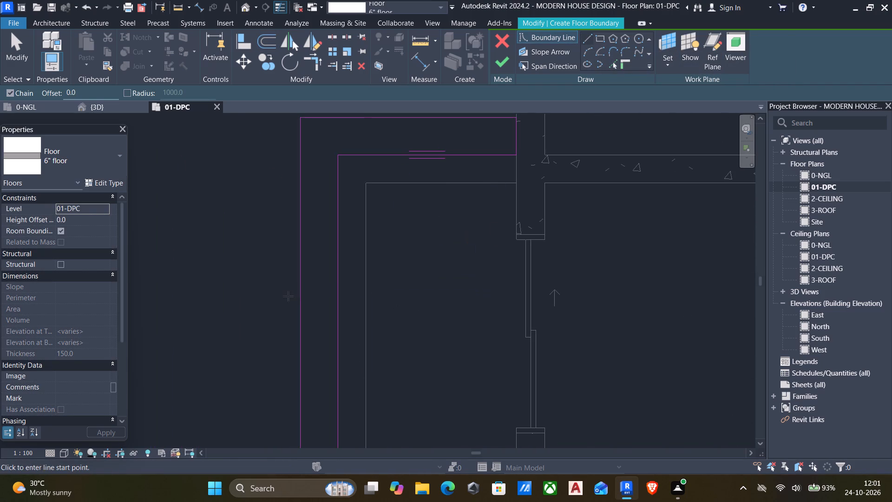
middle_click_drag(298, 338, 300, 284)
scroll(301, 238, "down", 5)
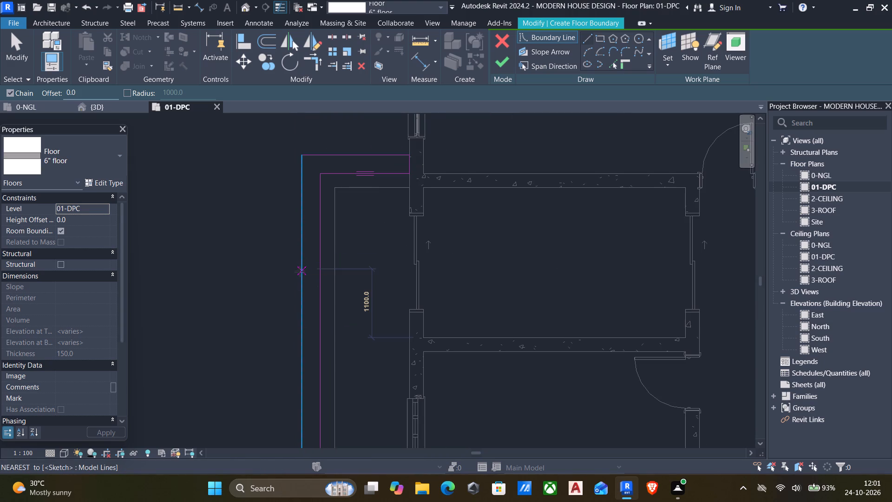
left_click(300, 271)
left_click(319, 270)
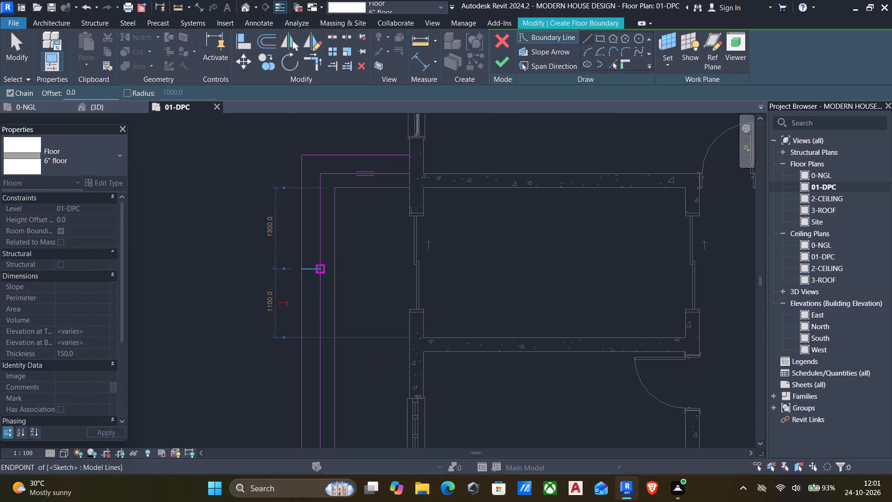
key("Escape")
Trim both west boundary lines to the short closing line, making a closed L-shaped loop around the verandah corner.
key("t")
key("r")
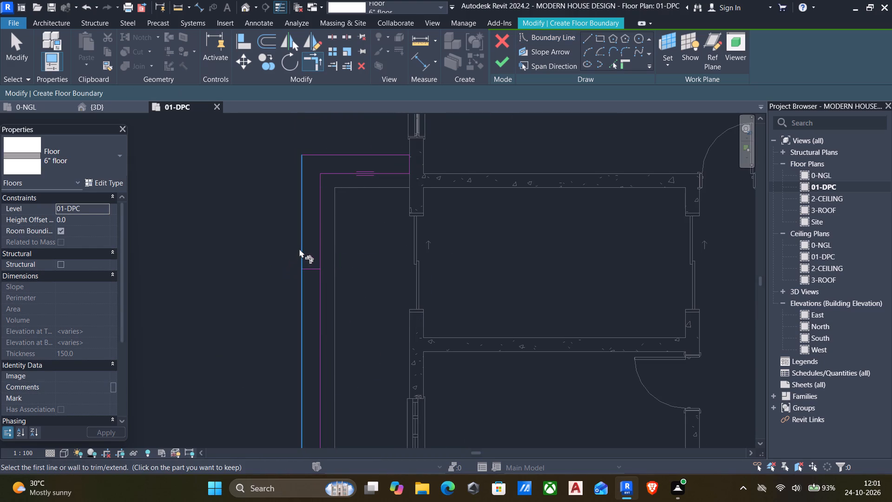
left_click(299, 248)
left_click(310, 266)
left_click(321, 251)
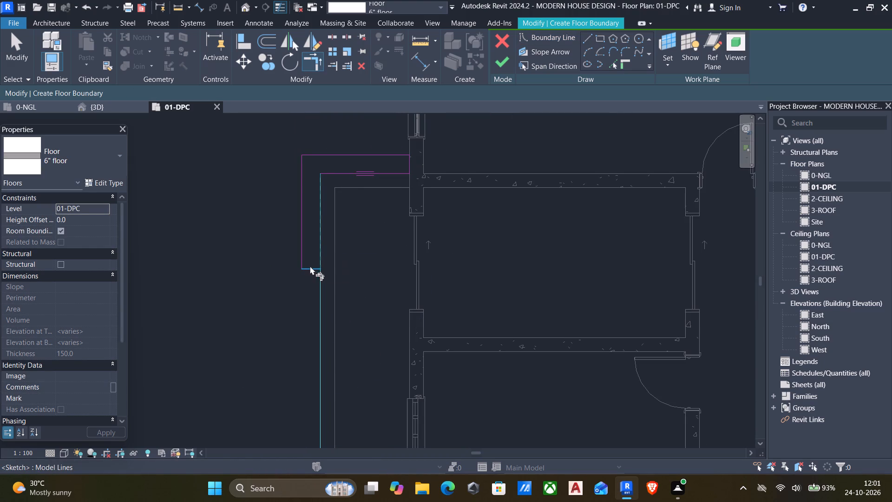
left_click(310, 266)
scroll(257, 276, "down", 5)
middle_click_drag(250, 269, 245, 299)
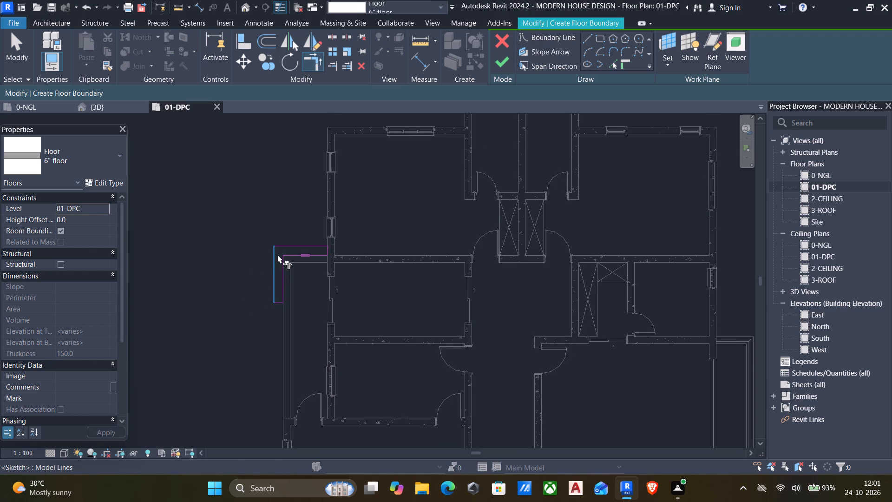
key("Escape")
Finish the L-shaped floor sketch without attaching walls to the floor's bottom.
scroll(319, 260, "up", 1)
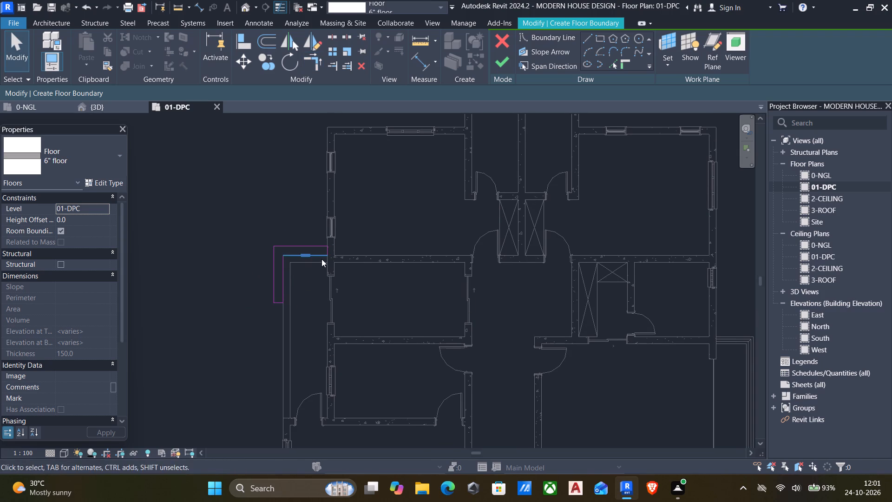
scroll(332, 271, "up", 3)
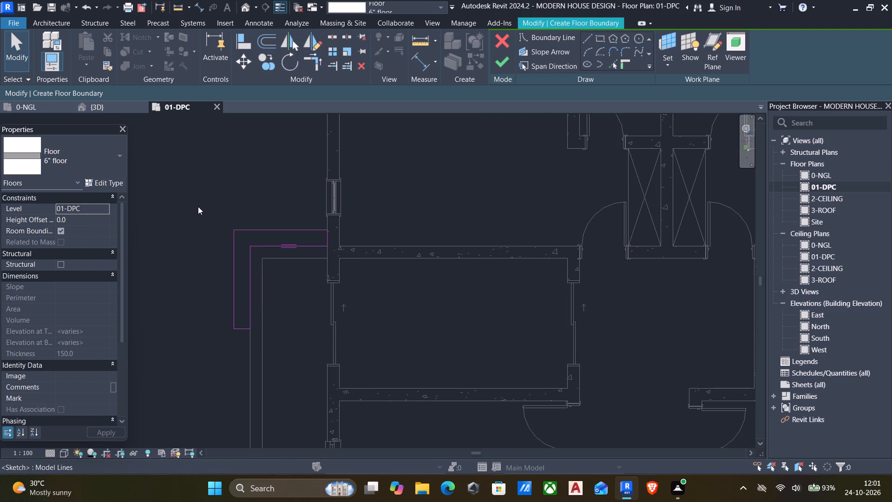
left_click_drag(184, 194, 189, 324)
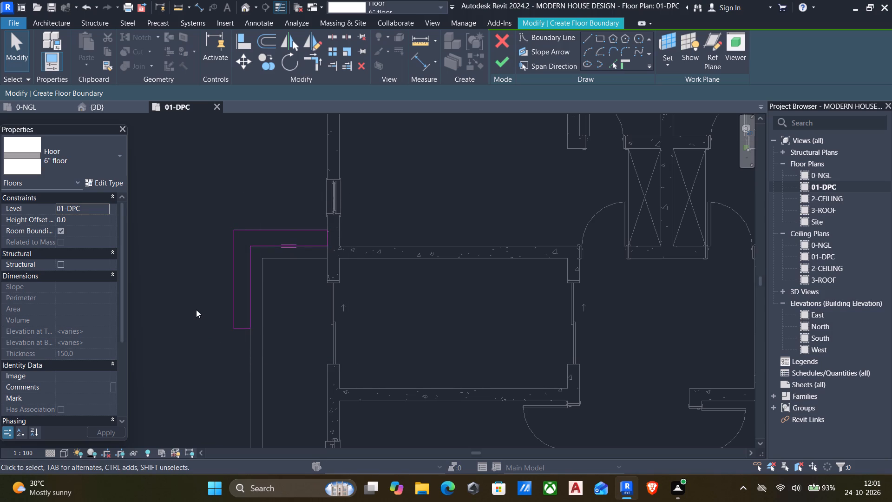
left_click(500, 63)
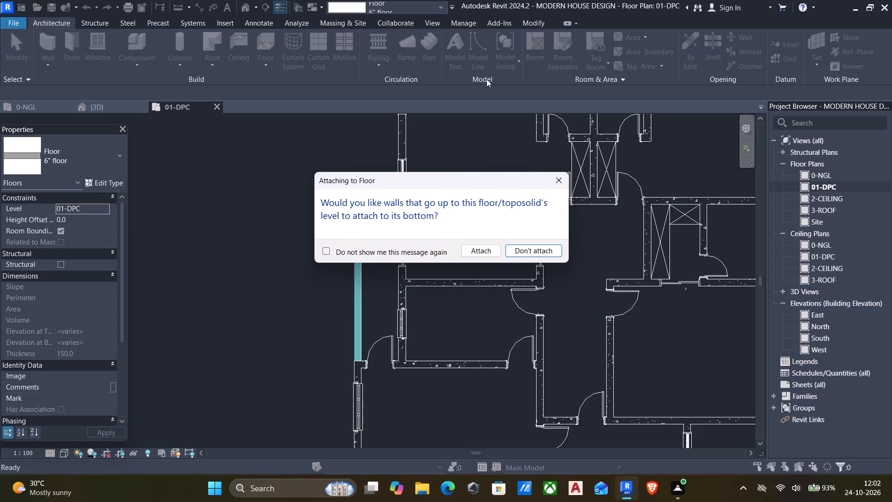
left_click(522, 245)
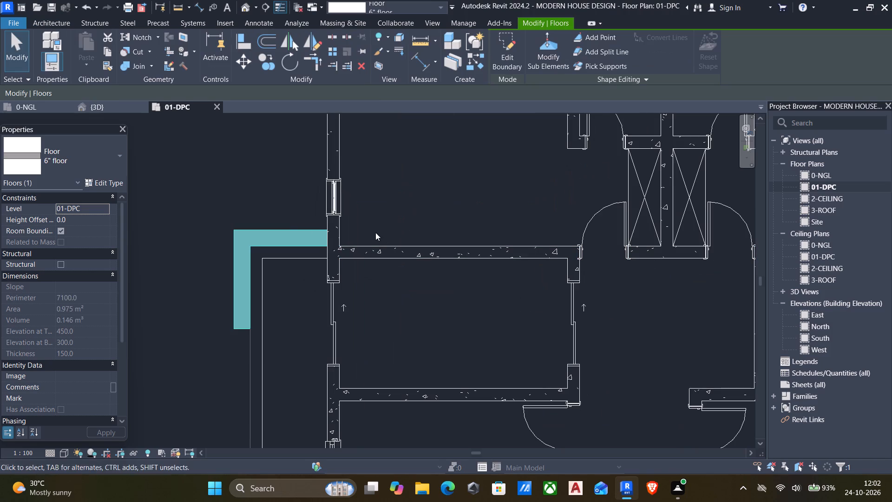
Copy the L-shaped floor 300 mm north, from its inner corner to its outer corner at the house wall.
key("c")
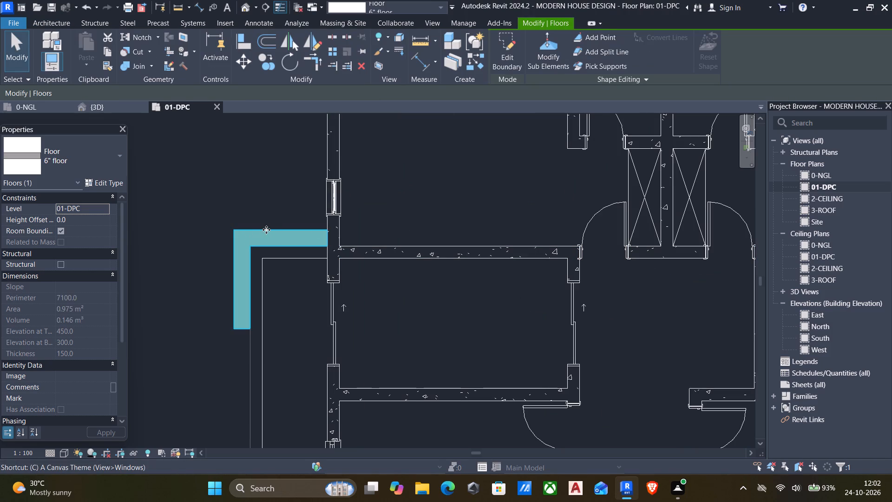
key("o")
scroll(282, 249, "up", 4)
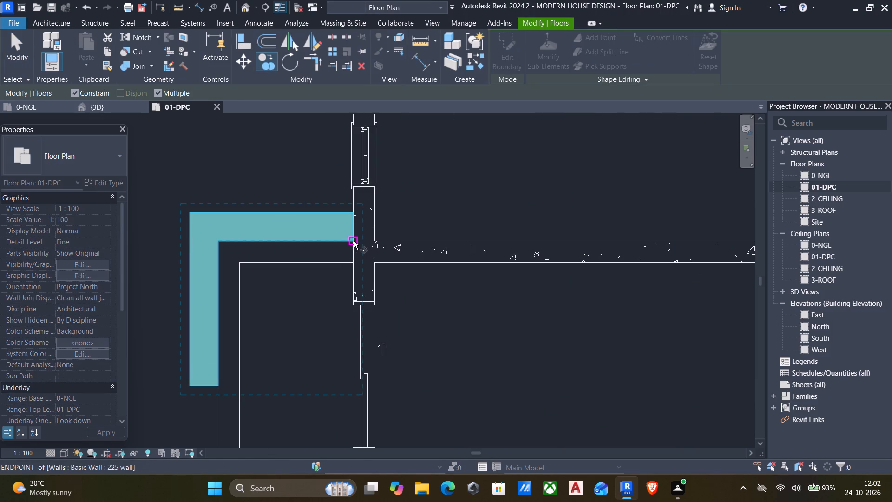
left_click(354, 241)
left_click(352, 212)
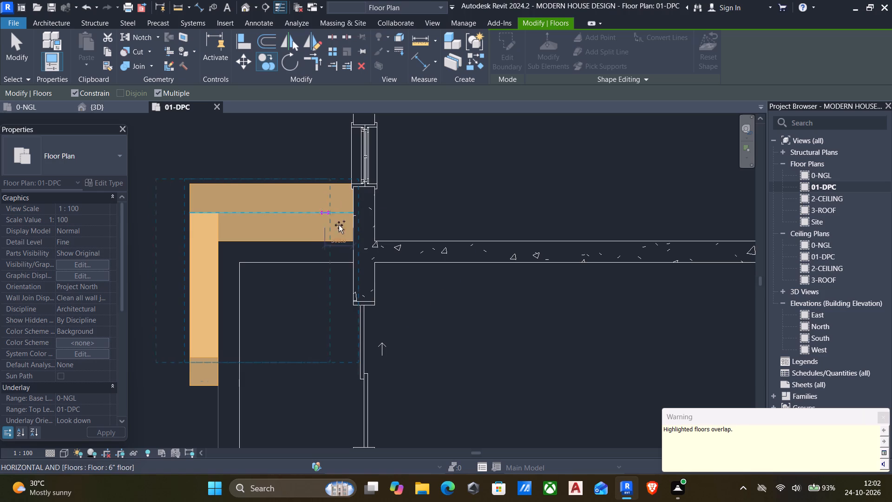
key("Escape")
key("Escape")
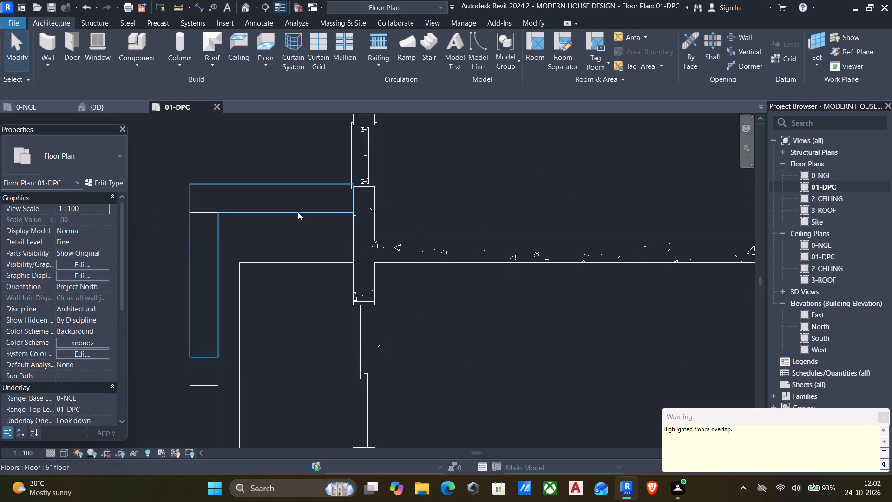
Open the copied northern floor's boundary for editing and select all of its sketch lines.
left_click(270, 185)
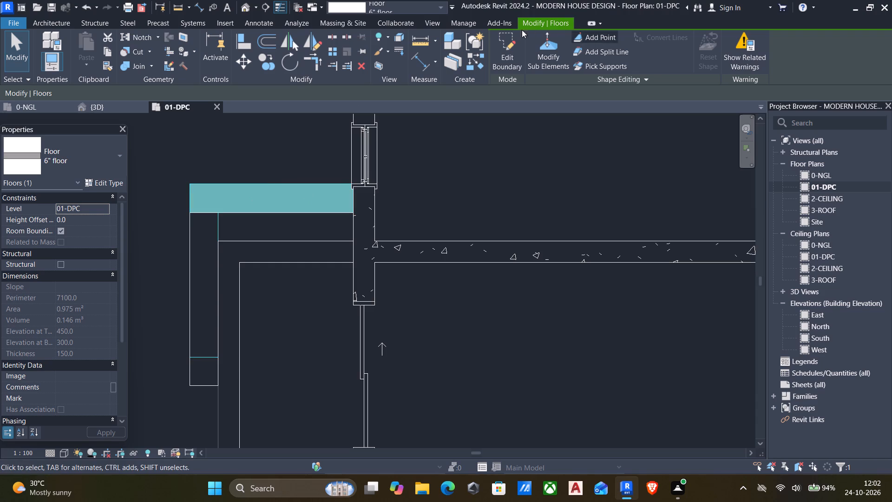
left_click(502, 39)
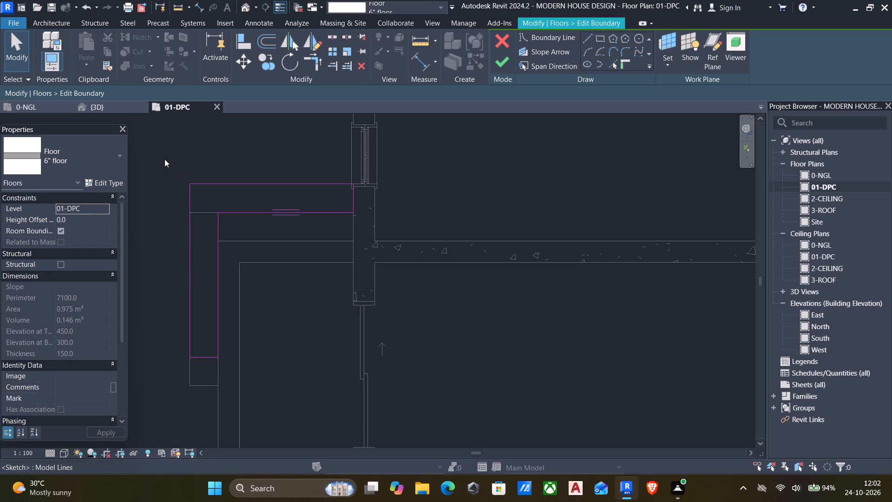
left_click_drag(164, 159, 356, 330)
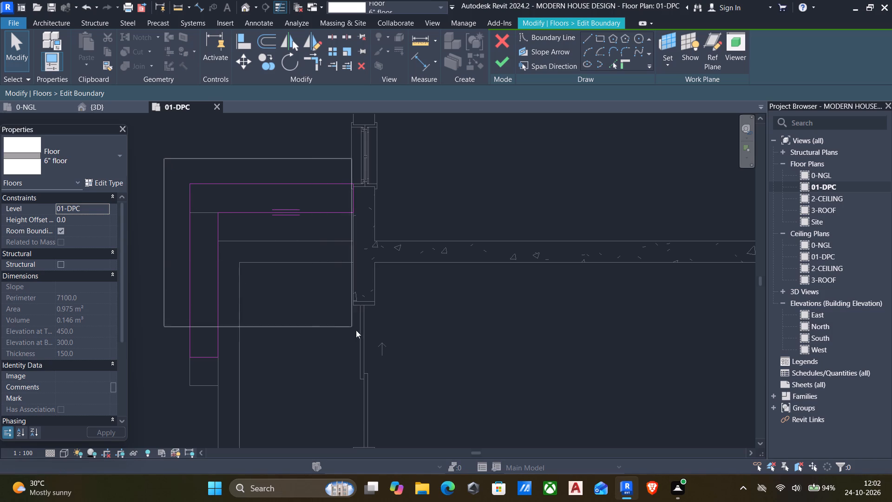
left_click_drag(356, 330, 380, 377)
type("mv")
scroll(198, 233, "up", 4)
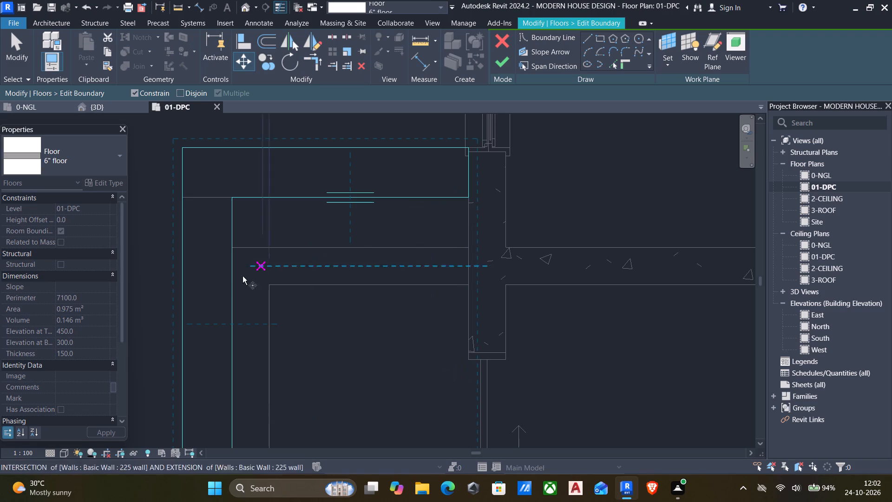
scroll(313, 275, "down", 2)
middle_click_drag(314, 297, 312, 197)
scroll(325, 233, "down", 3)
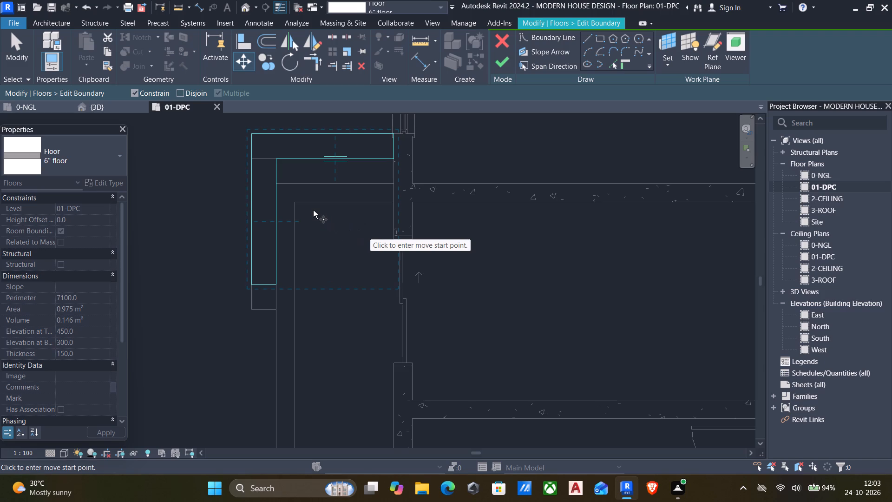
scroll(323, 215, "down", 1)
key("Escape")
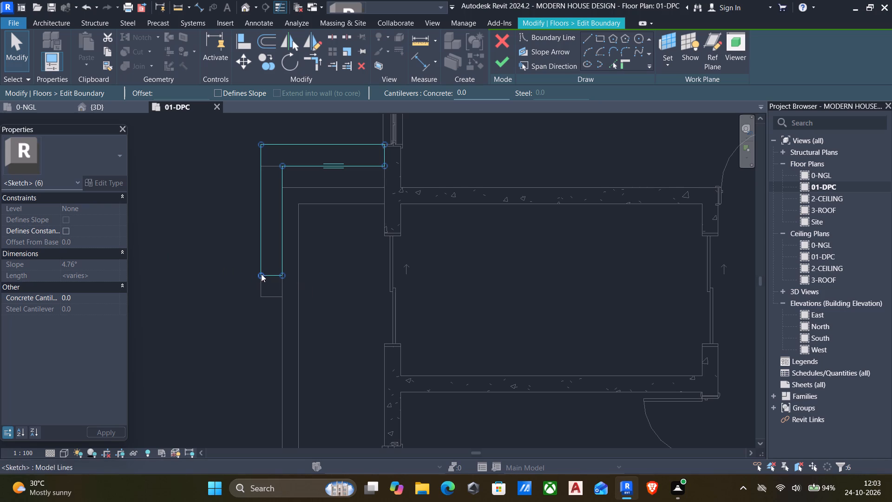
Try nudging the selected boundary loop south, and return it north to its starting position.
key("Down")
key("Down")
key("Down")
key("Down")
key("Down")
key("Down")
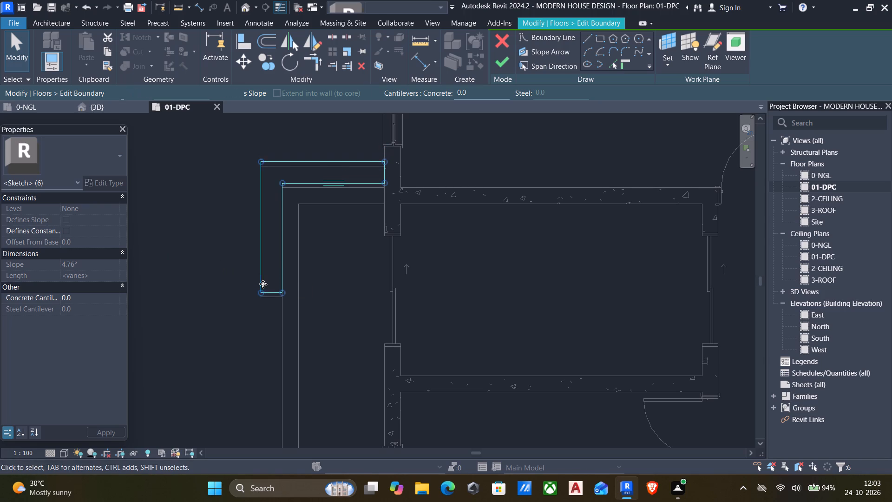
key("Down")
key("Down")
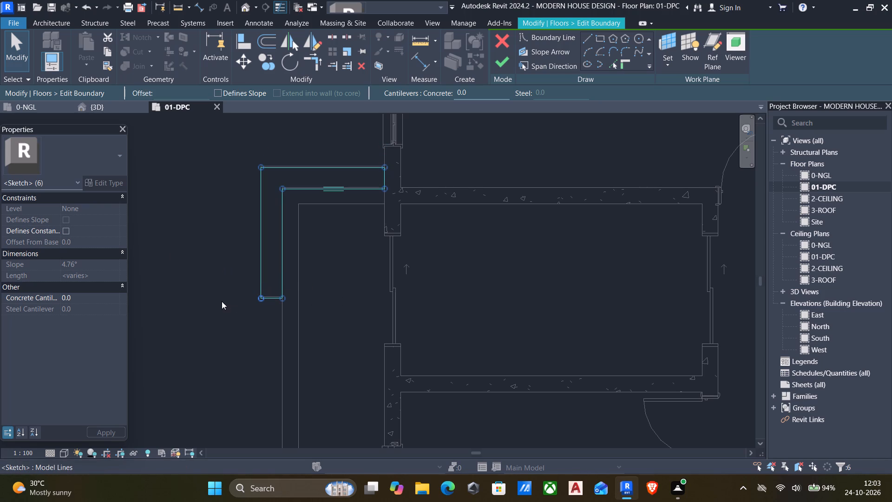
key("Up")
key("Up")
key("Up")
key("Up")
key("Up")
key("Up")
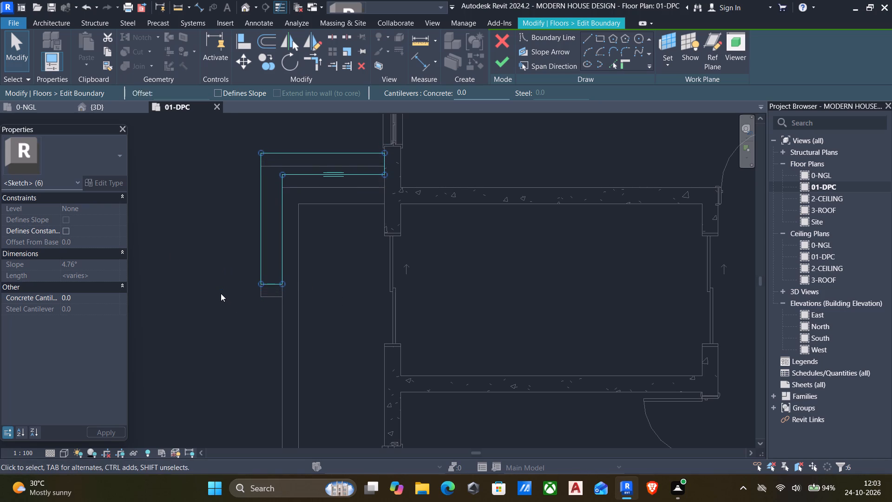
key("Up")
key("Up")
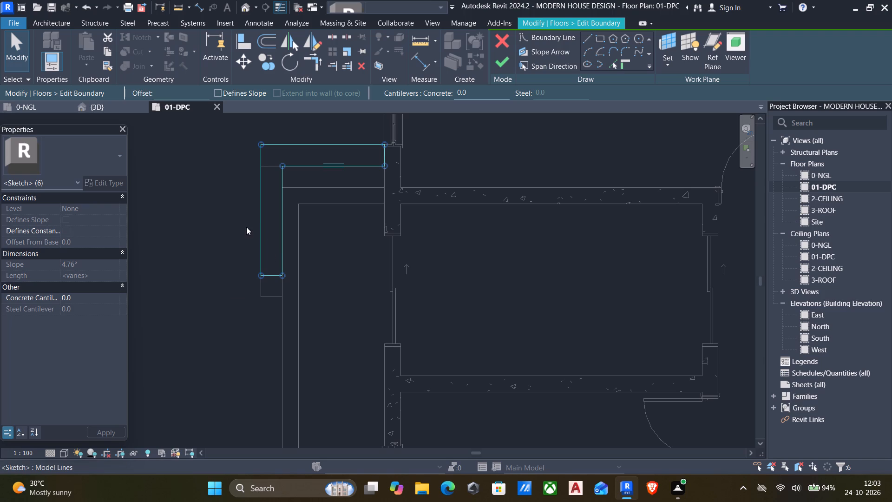
Nudge the whole copied boundary loop west by about 300 mm, beside the first floor's west edge.
key("Left")
key("Left")
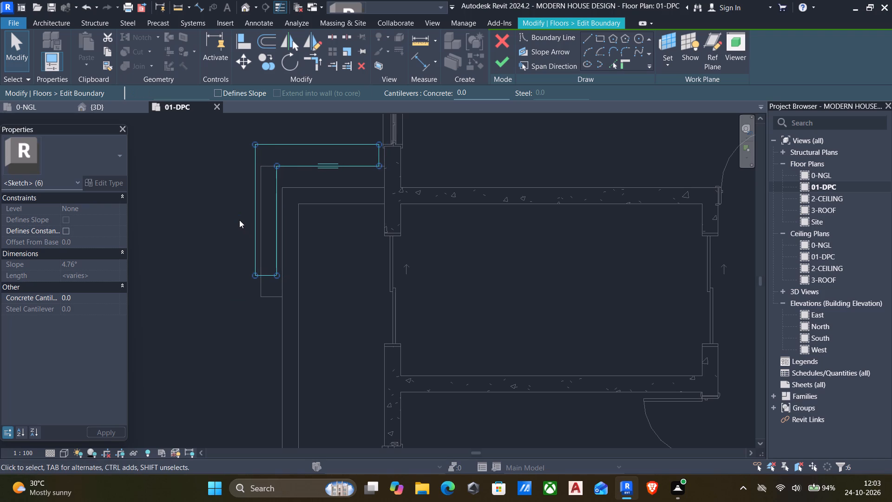
key("Left")
key("Left")
key("Left")
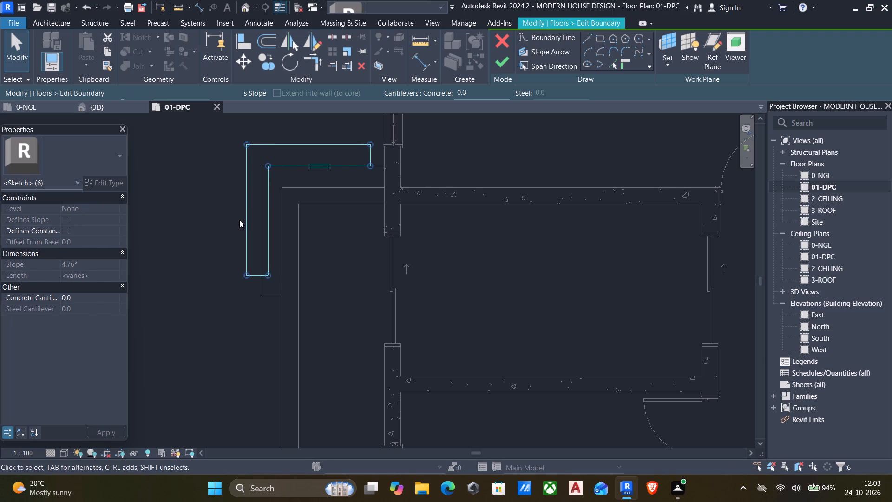
key("Left")
key("Left")
key("Left")
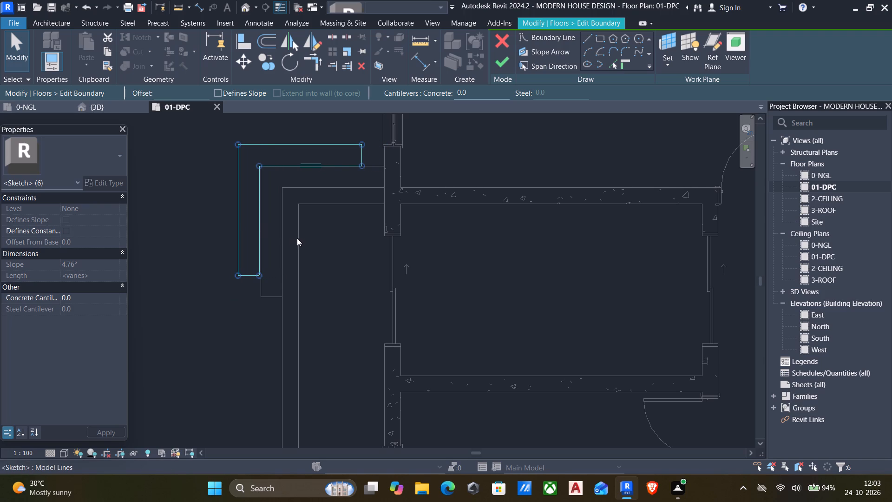
scroll(298, 236, "up", 4)
key("Right")
Nudge the east end edge of the boundary's north arm about 300 mm east to meet the house wall.
middle_click_drag(299, 234, 267, 341)
scroll(276, 309, "up", 1)
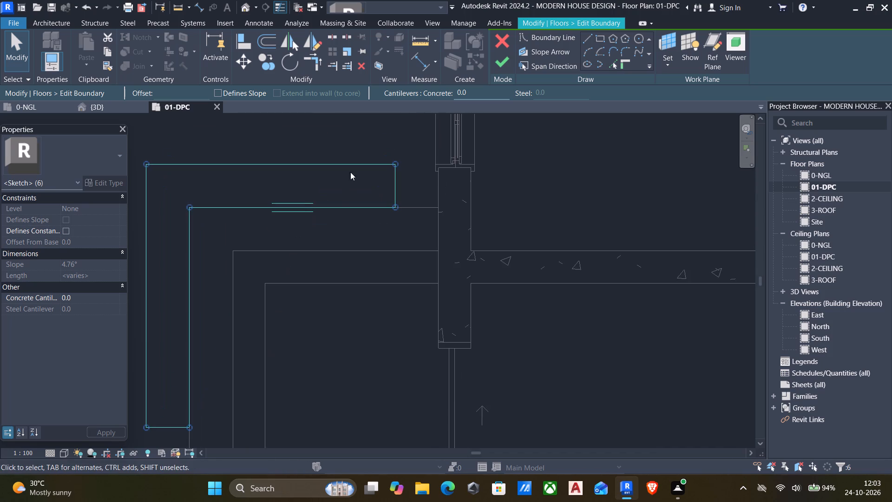
left_click_drag(354, 141, 450, 231)
key("Right")
key("Right")
key("Right")
key("Right")
key("Right")
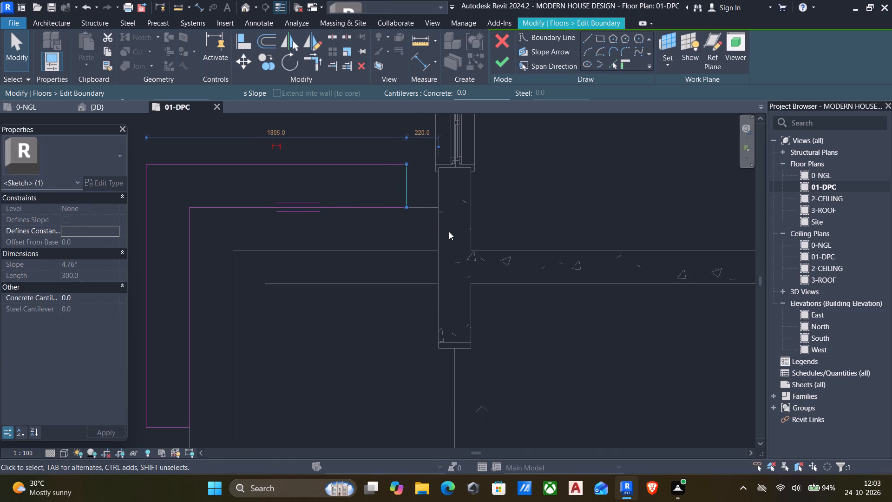
key("Right")
key("Right")
key("Right")
key("Right")
key("Right")
key("Right")
key("Right")
key("Right")
key("Right")
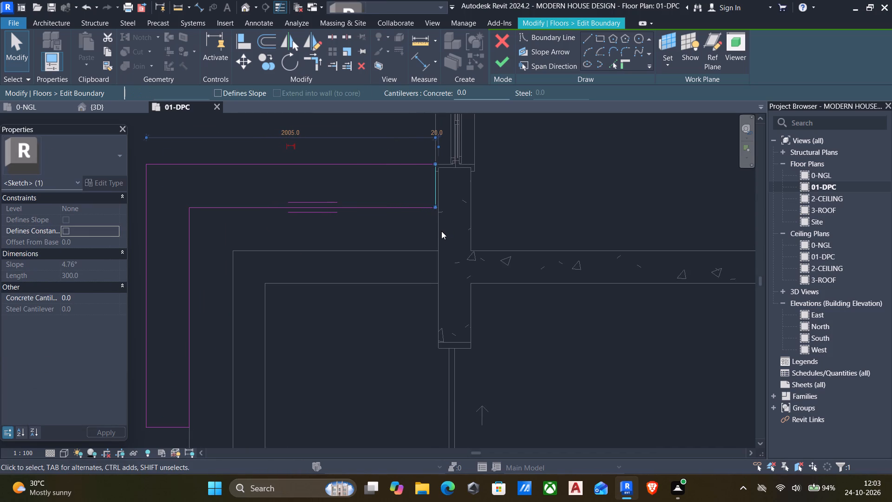
key("Right")
Nudge the south end edge of the boundary's west arm about 600 mm south, past the first floor's south edge.
scroll(326, 310, "down", 6)
middle_click_drag(326, 323, 328, 252)
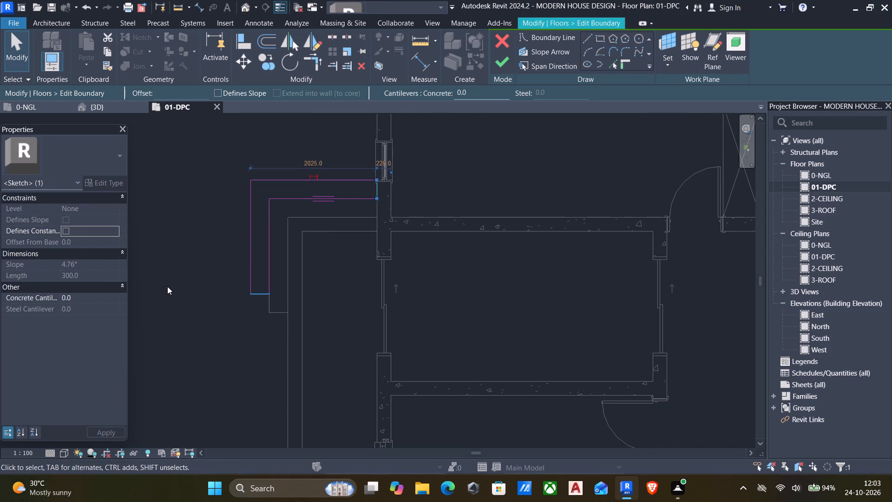
left_click_drag(179, 271, 330, 321)
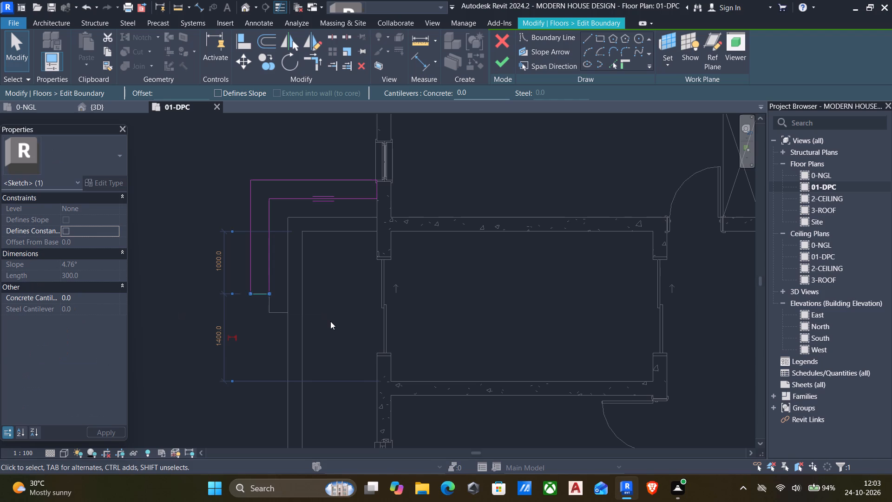
key("Down")
key("Down")
key("Down")
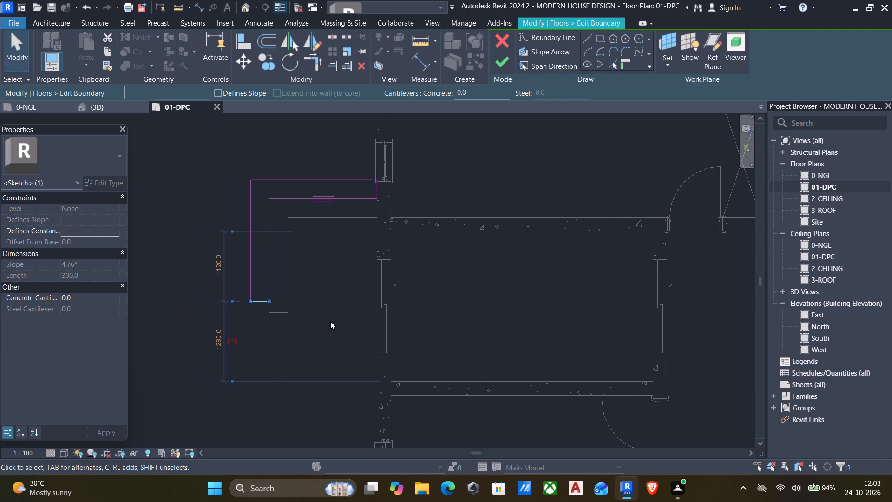
key("Down")
key("Down")
key("Down")
key("Down")
key("Down")
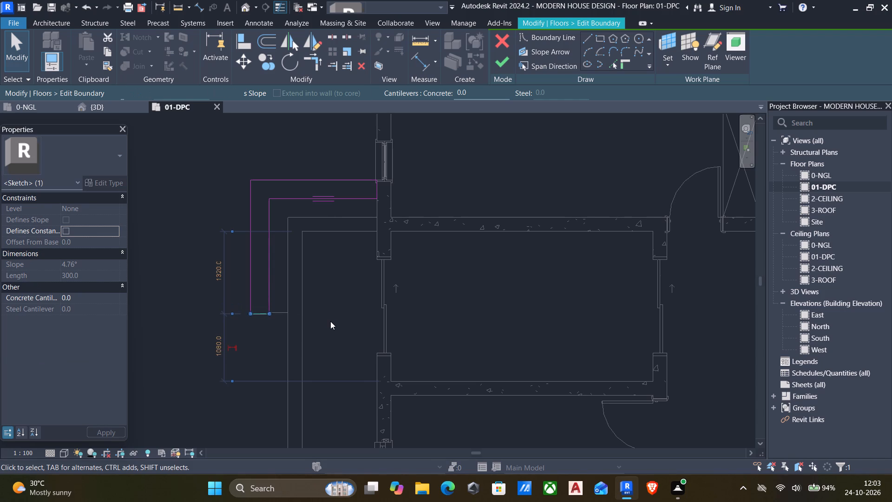
key("Down")
key("Down")
key("Down")
key("Down")
key("Down")
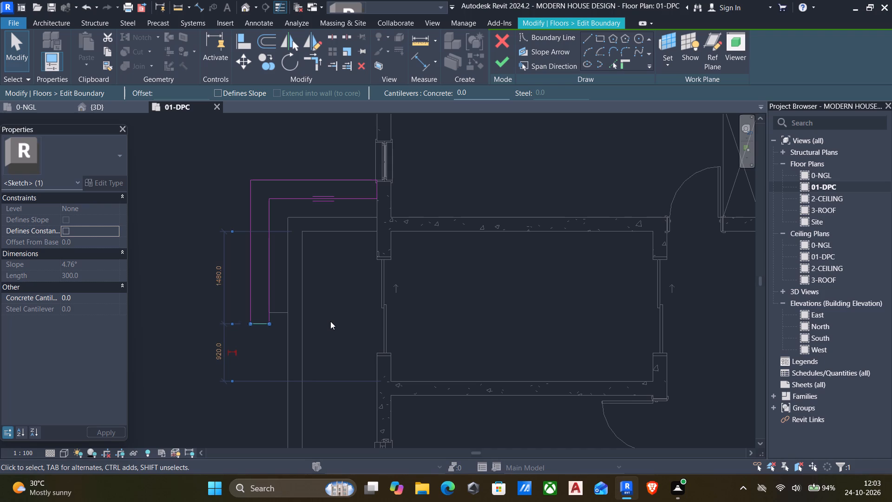
key("Down")
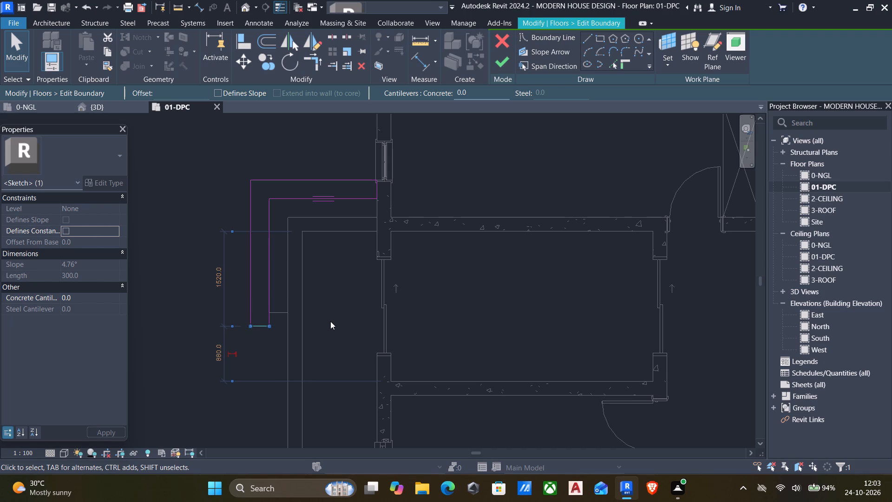
key("Down")
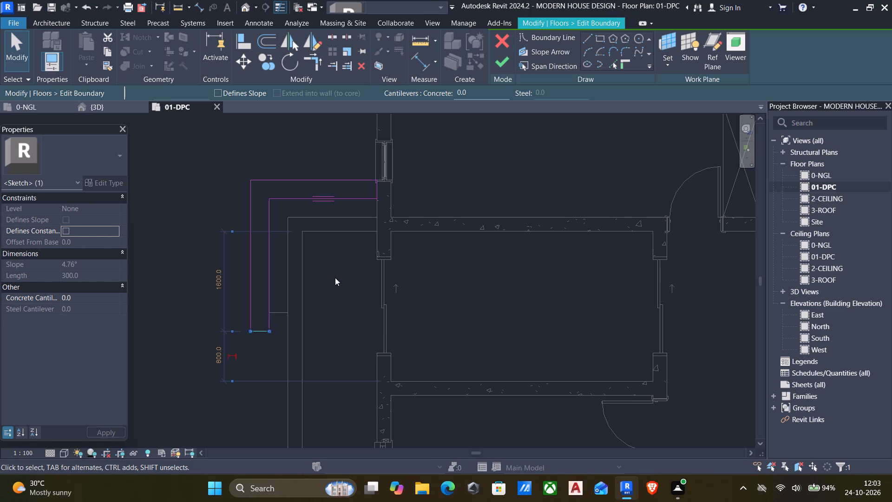
Add a boundary line by picking the short south edge of the first L-shaped floor.
left_click(274, 43)
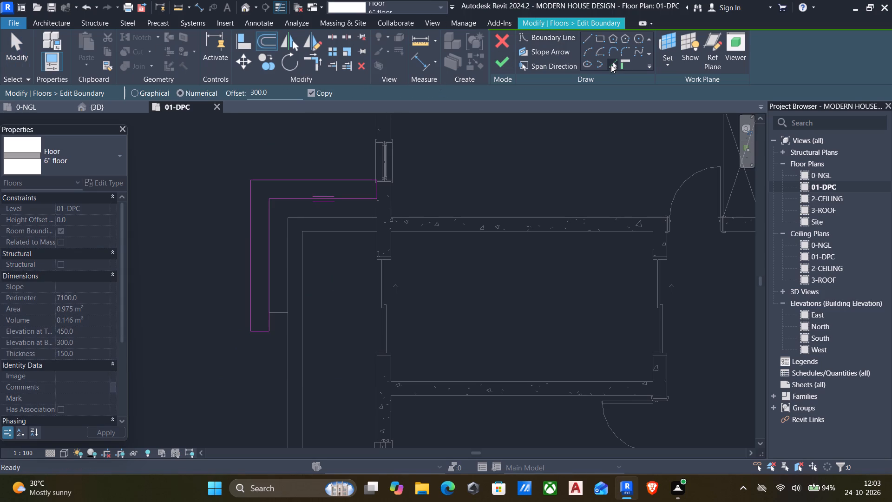
left_click(611, 60)
left_click(609, 63)
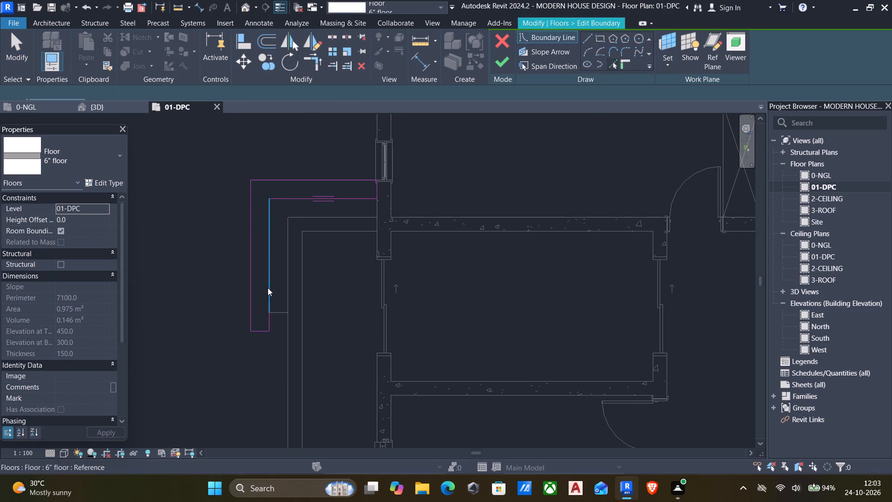
left_click(280, 315)
Offset a copy of the picked south-edge line 300 mm south, level with the west arm's end edge.
scroll(282, 333, "up", 1)
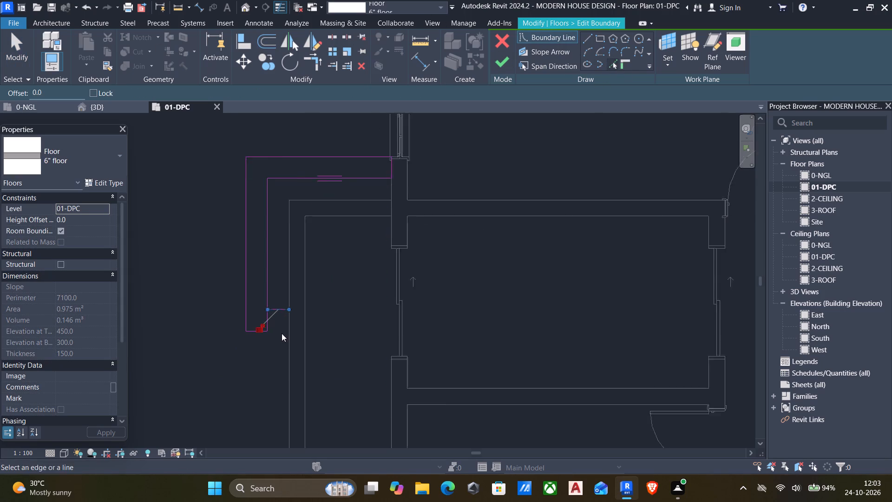
scroll(282, 333, "up", 2)
scroll(294, 298, "up", 6)
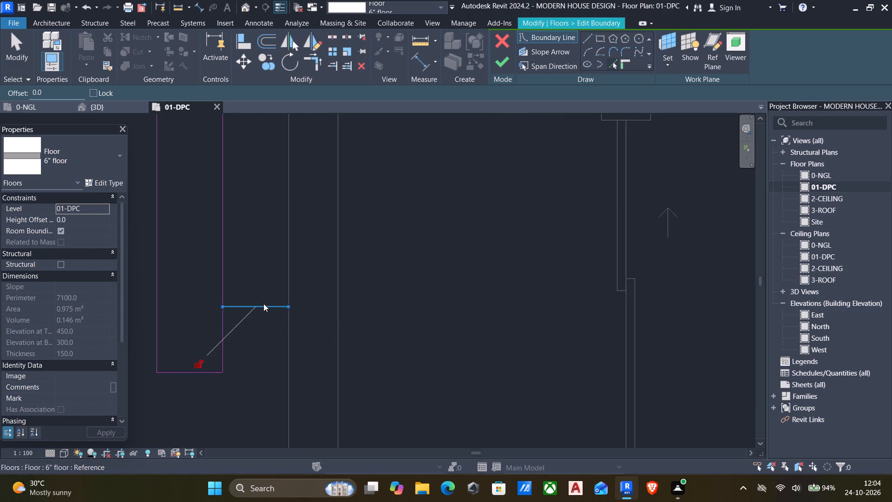
left_click(270, 40)
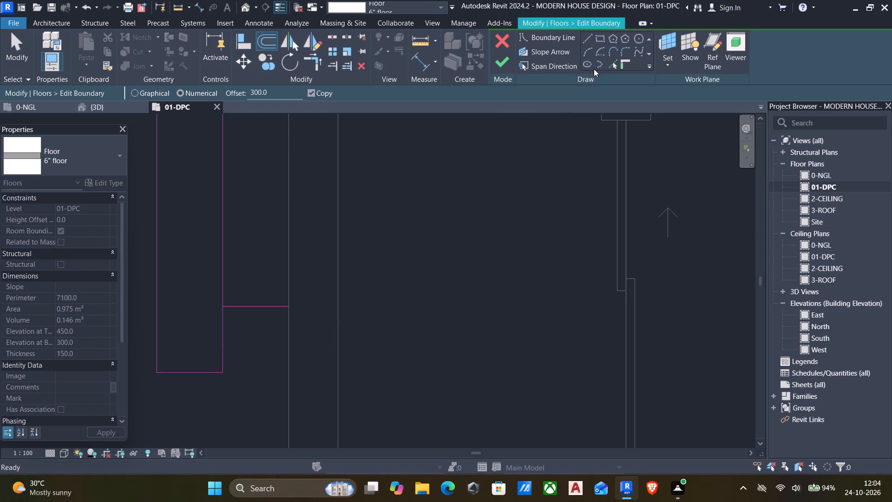
left_click(608, 65)
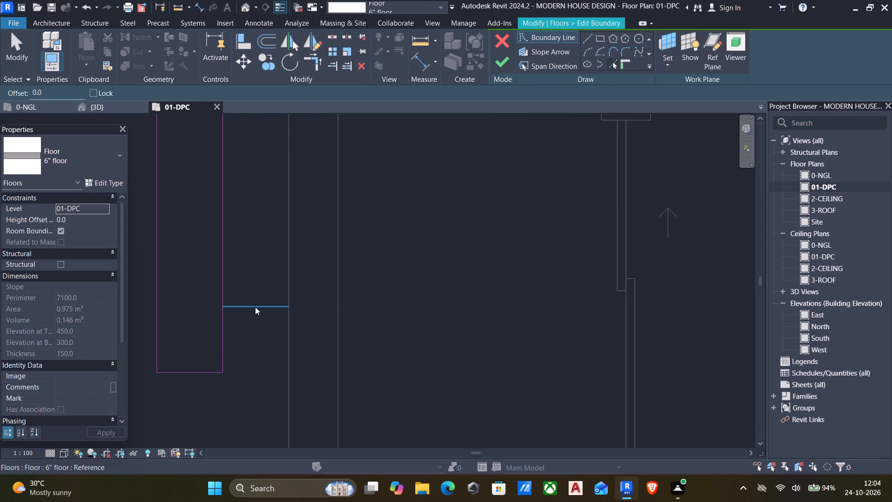
left_click(265, 43)
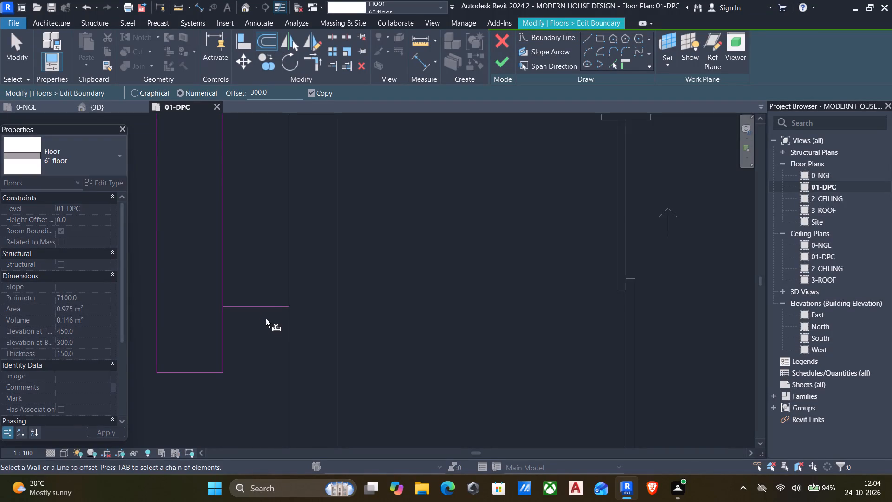
left_click(261, 308)
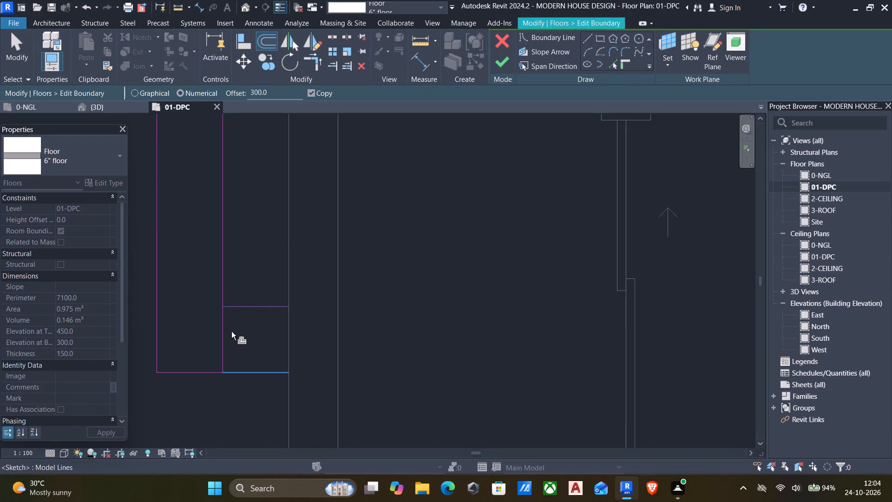
key("Escape")
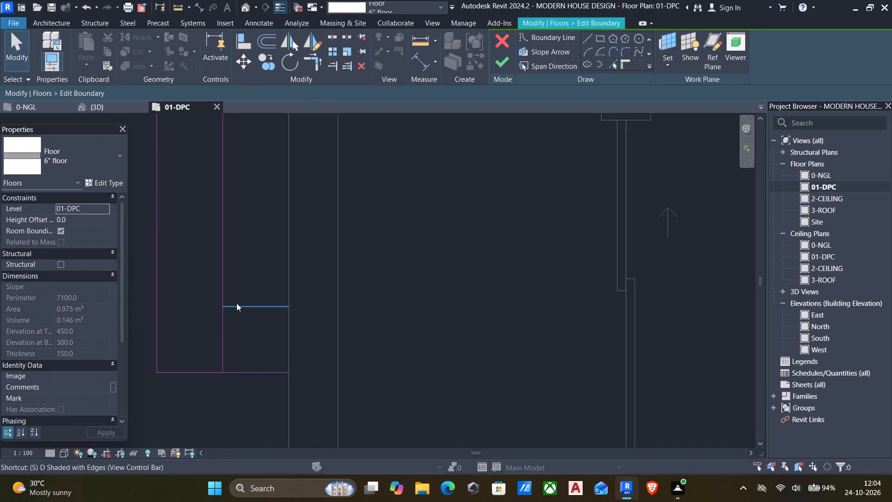
Split the west arm's inner boundary line between the two short south lines.
key("s")
key("l")
left_click(223, 340)
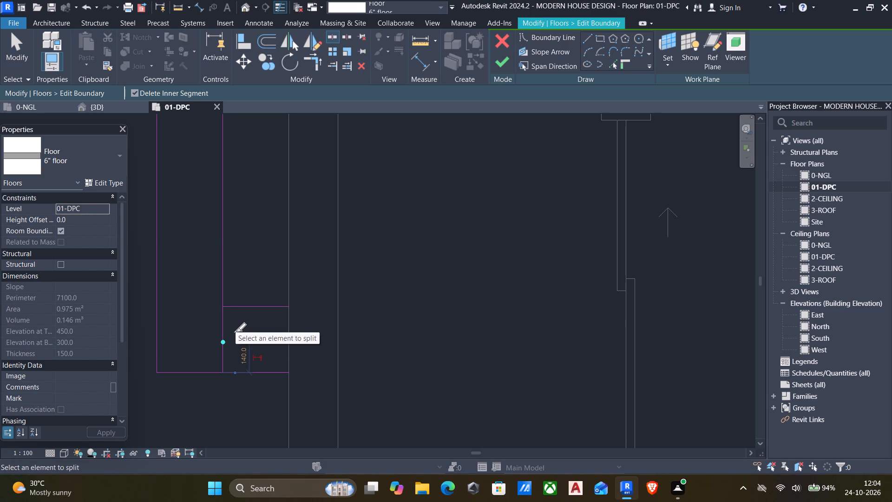
key("Escape")
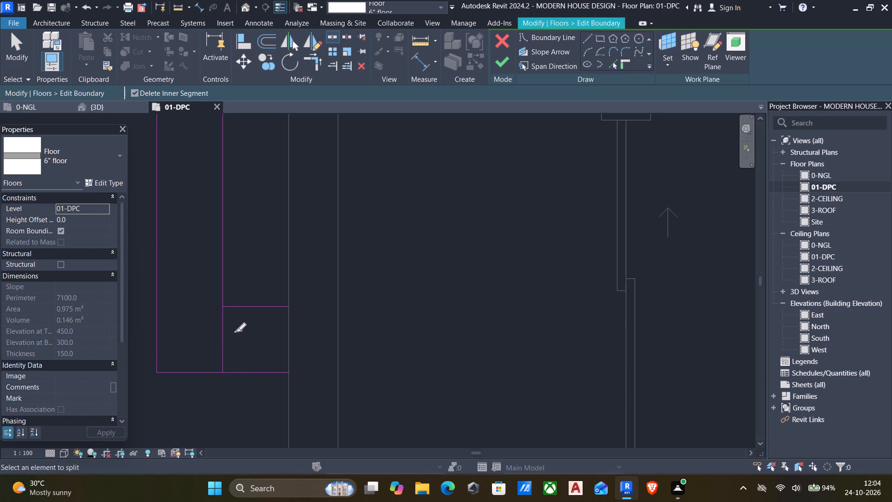
key("Escape")
Trim the inner west line to a corner with the first floor's south-edge line, and join the two collinear bottom lines.
type("tr")
left_click(225, 255)
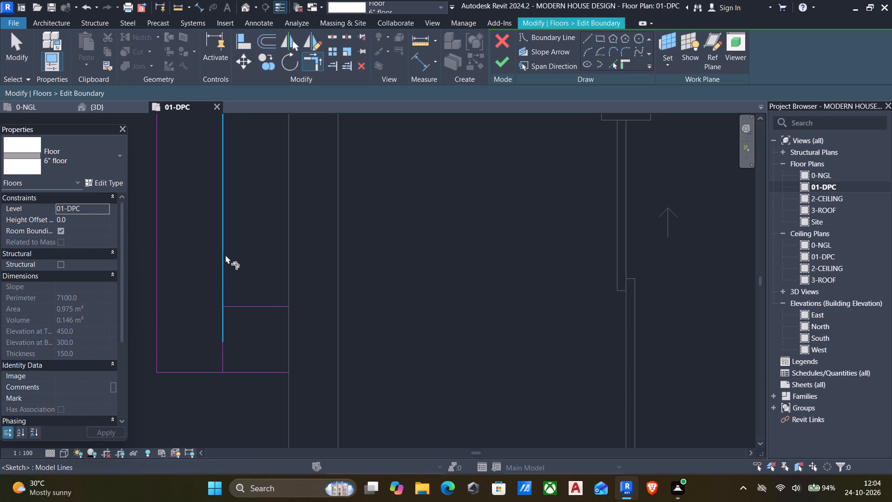
left_click(262, 297)
left_click(262, 301)
left_click(223, 286)
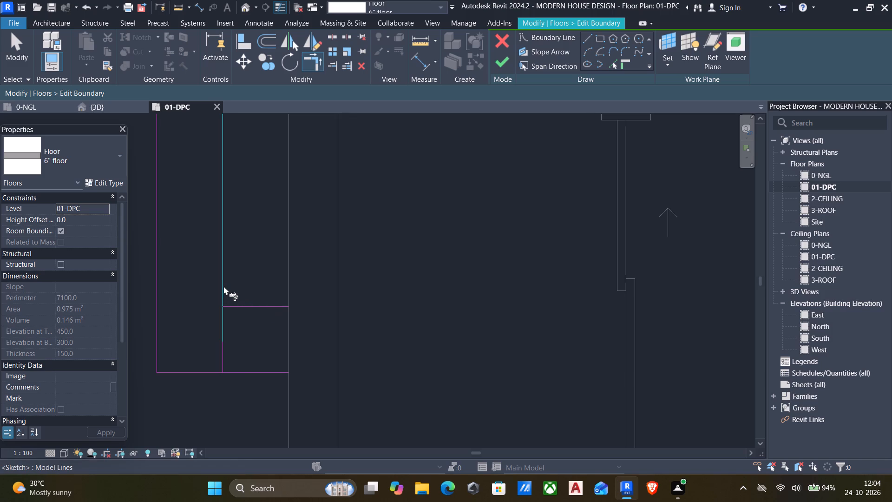
left_click(248, 305)
left_click(202, 375)
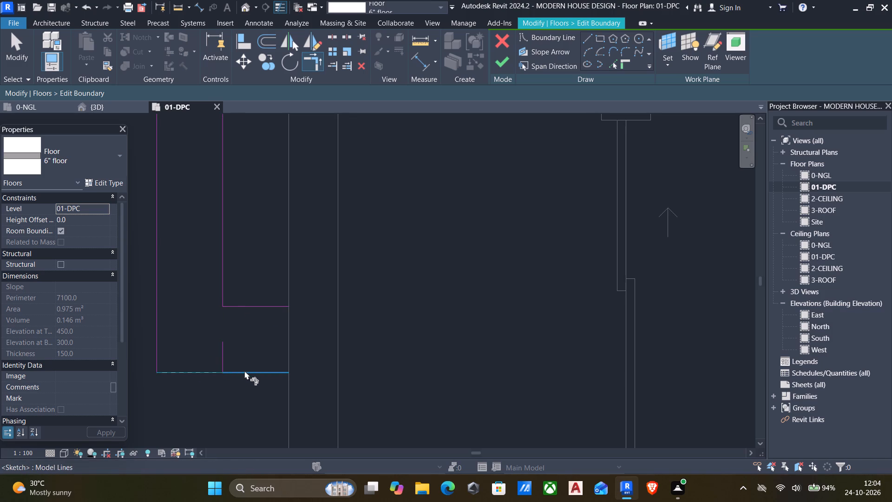
left_click(244, 370)
key("Escape")
Delete the leftover piece of the split inner line above the bottom boundary line.
left_click(228, 352)
left_click_drag(238, 354, 196, 350)
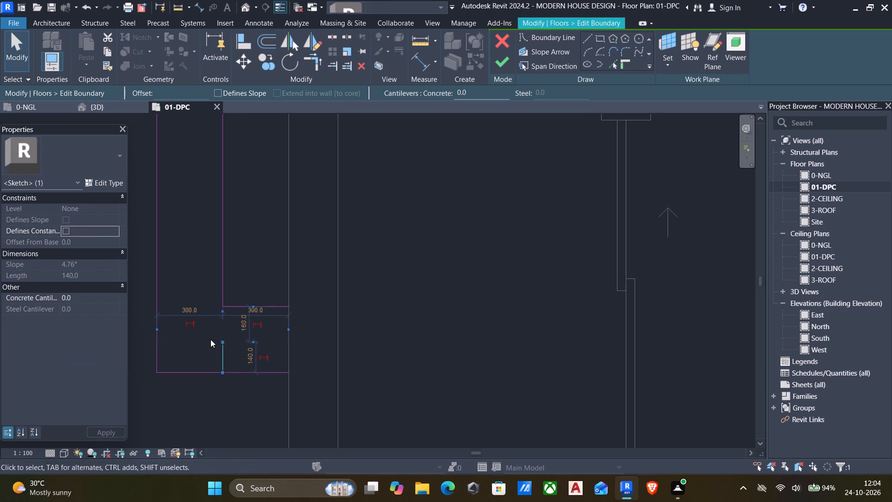
key("Delete")
Draw a 300 mm vertical line closing the boundary's open southern end along the verandah edge, and finish the floor boundary edit.
scroll(196, 358, "down", 6)
middle_click_drag(221, 341, 236, 349)
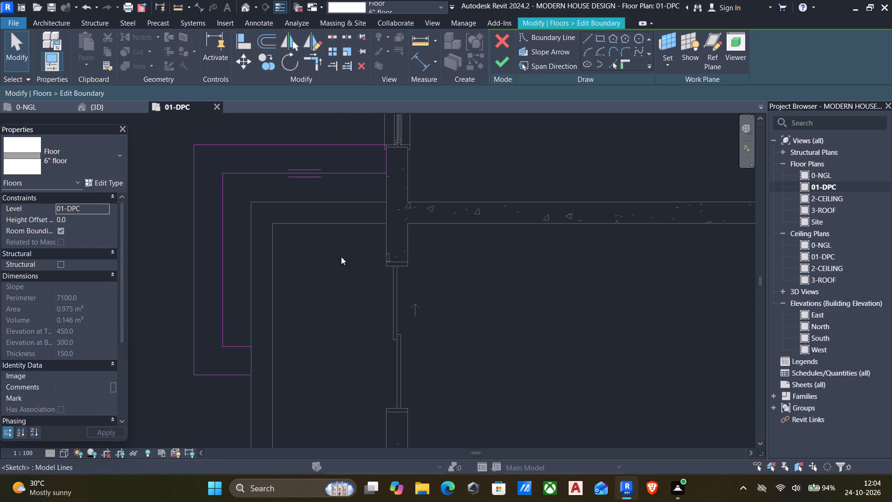
middle_click_drag(319, 301, 321, 278)
left_click(588, 37)
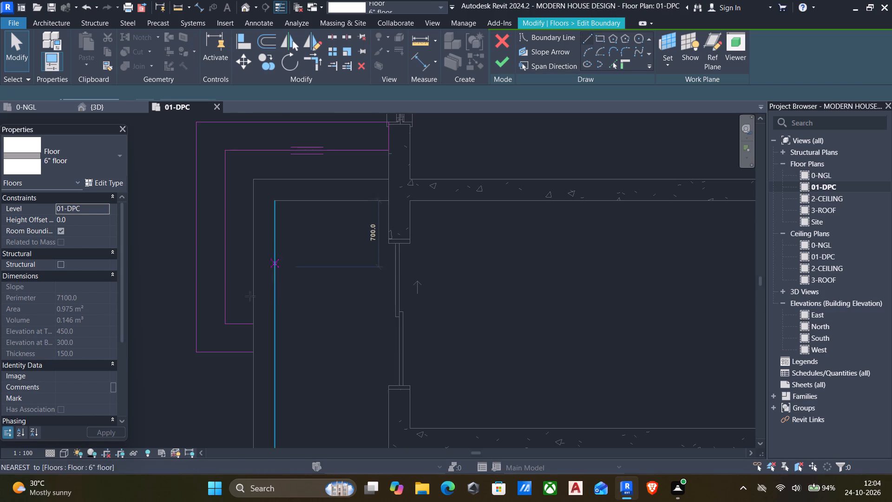
scroll(237, 338, "up", 5)
left_click(267, 307)
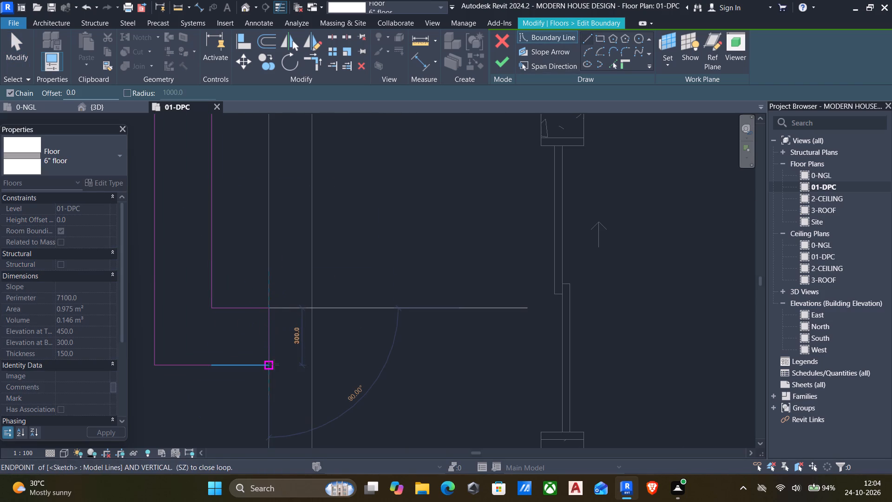
left_click(274, 365)
key("Escape")
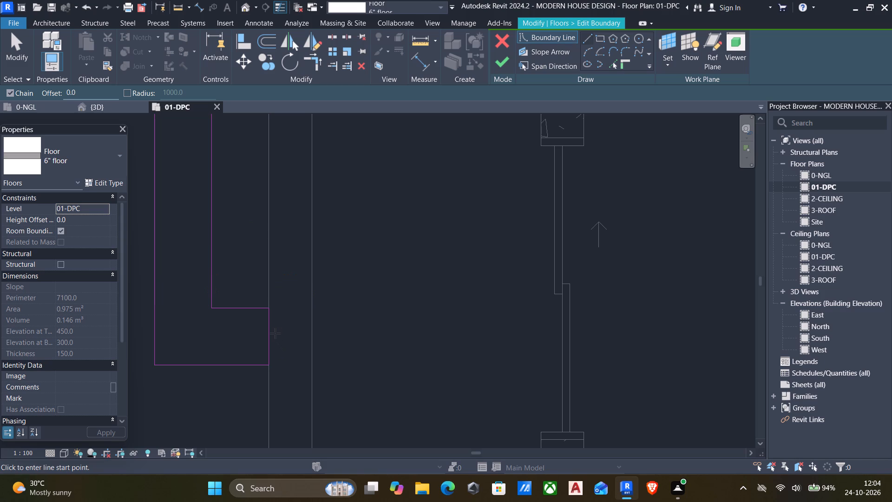
left_click(502, 57)
left_click(518, 248)
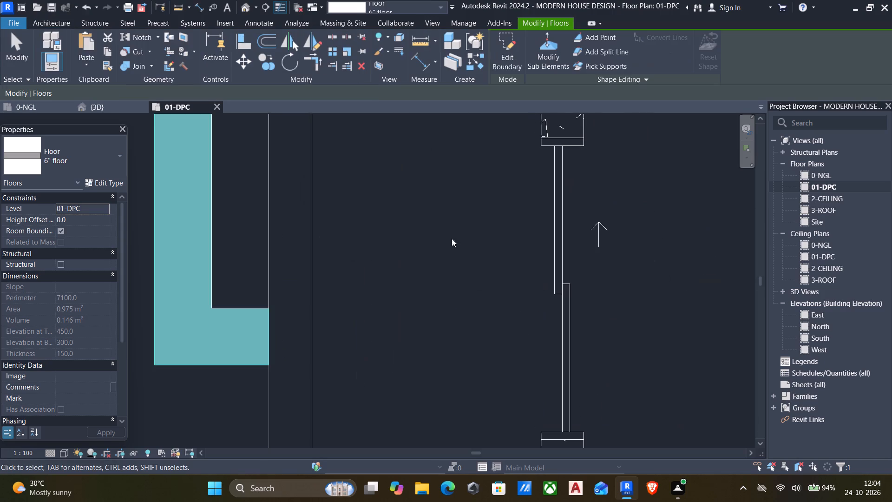
Examine the L-shaped floors at the west verandah corner in the 3D view.
scroll(269, 228, "down", 3)
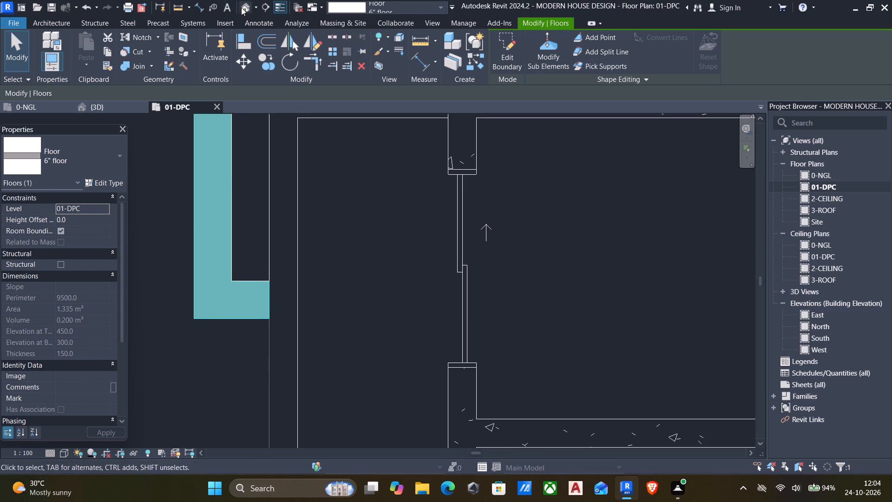
left_click(241, 7)
middle_click_drag(433, 297, 333, 424, "shift")
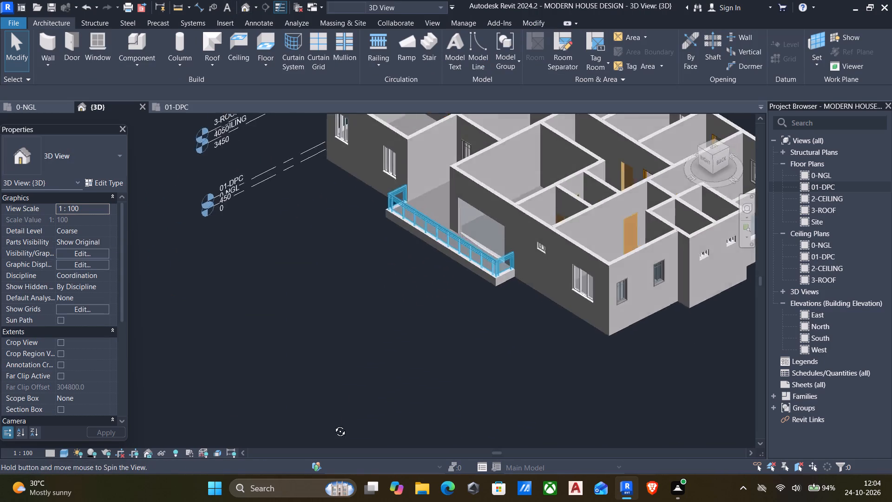
middle_click_drag(333, 424, 298, 269, "shift")
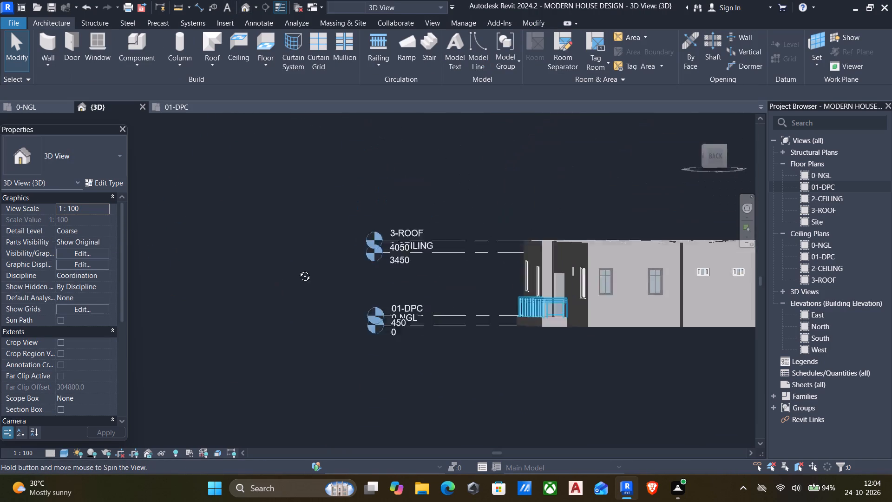
middle_click_drag(298, 269, 730, 316, "shift")
scroll(623, 352, "up", 4)
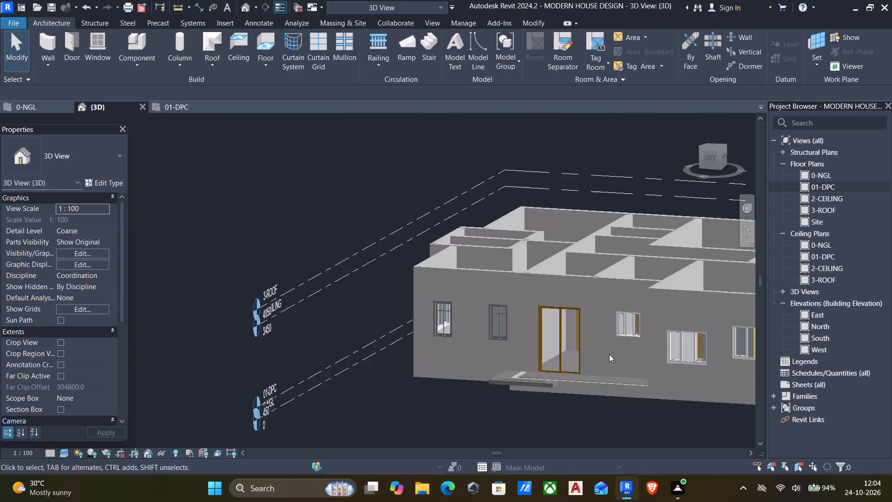
scroll(609, 354, "up", 1)
scroll(508, 391, "down", 1)
middle_click_drag(508, 391, 479, 318)
scroll(479, 318, "up", 5)
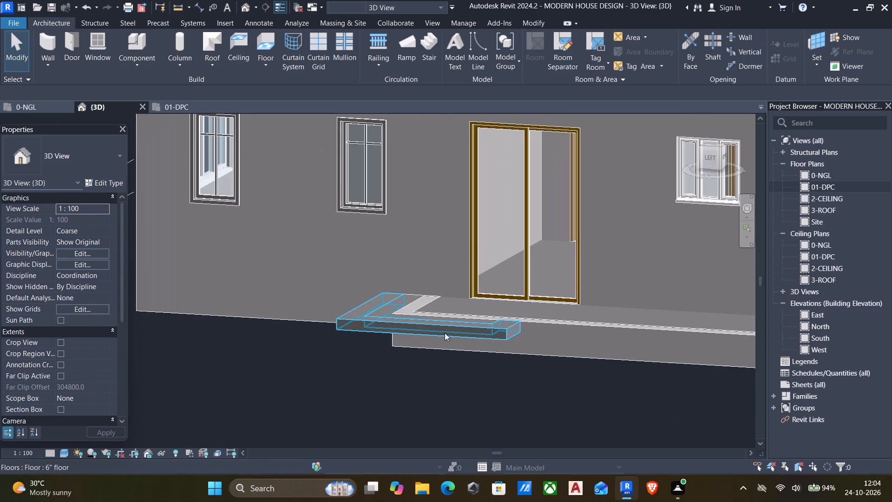
Change the level of the outer, larger L-shaped floor at the west verandah corner to 0-NGL.
scroll(363, 318, "up", 5)
left_click(348, 322)
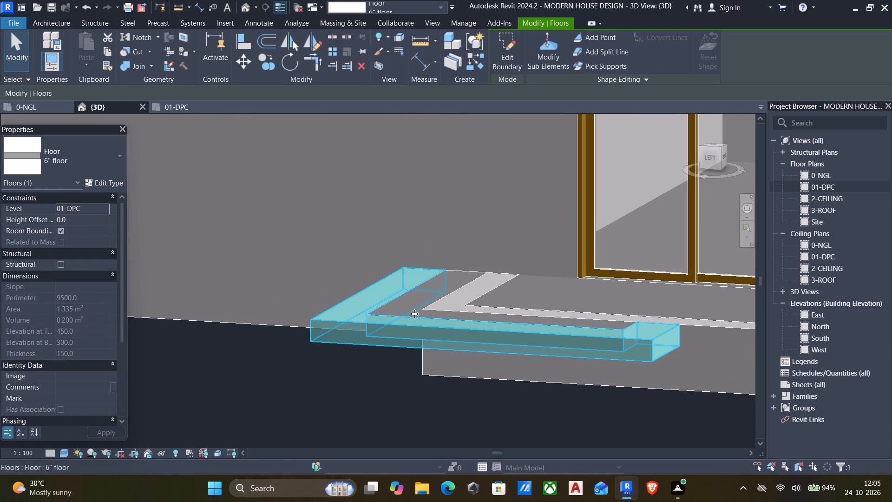
scroll(399, 267, "up", 4)
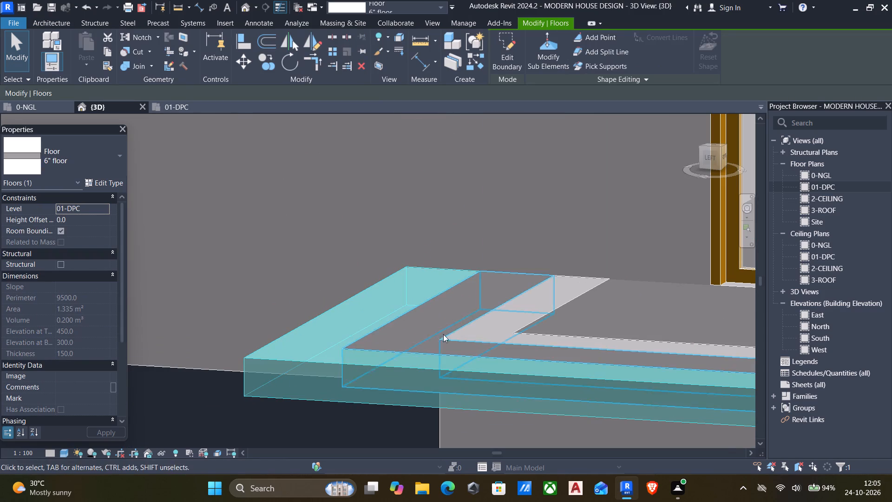
middle_click_drag(425, 377, 389, 280)
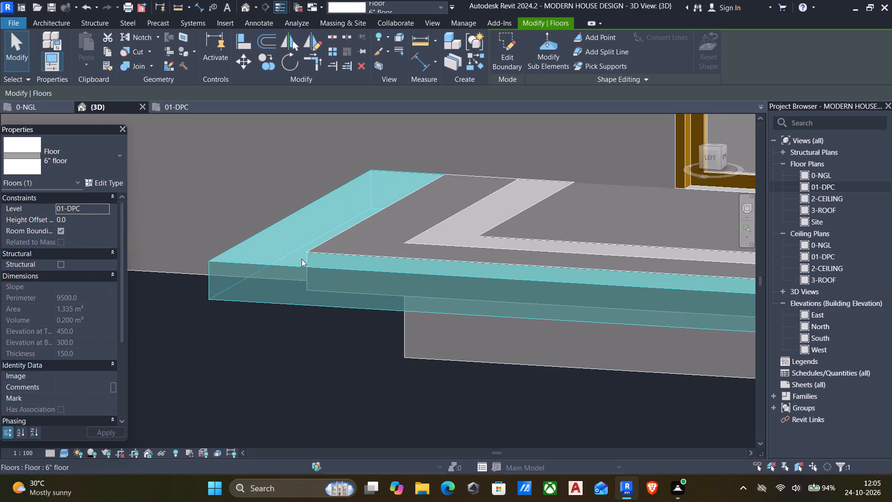
left_click(103, 211)
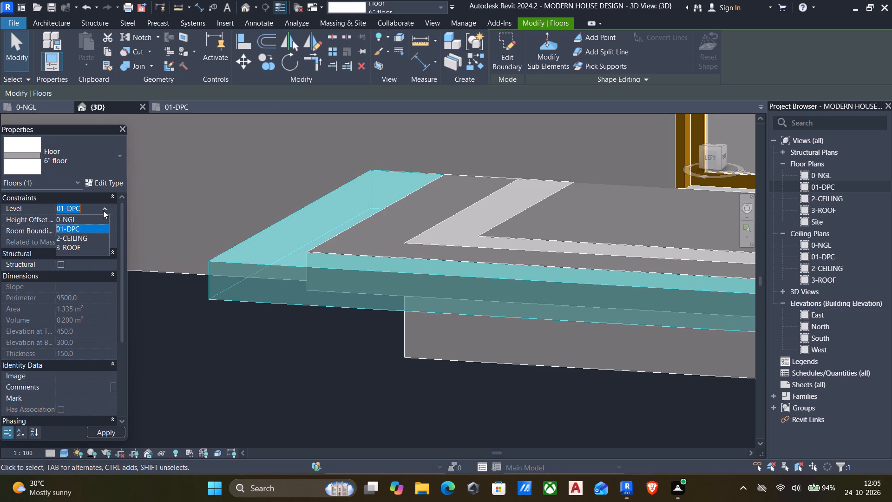
left_click(84, 220)
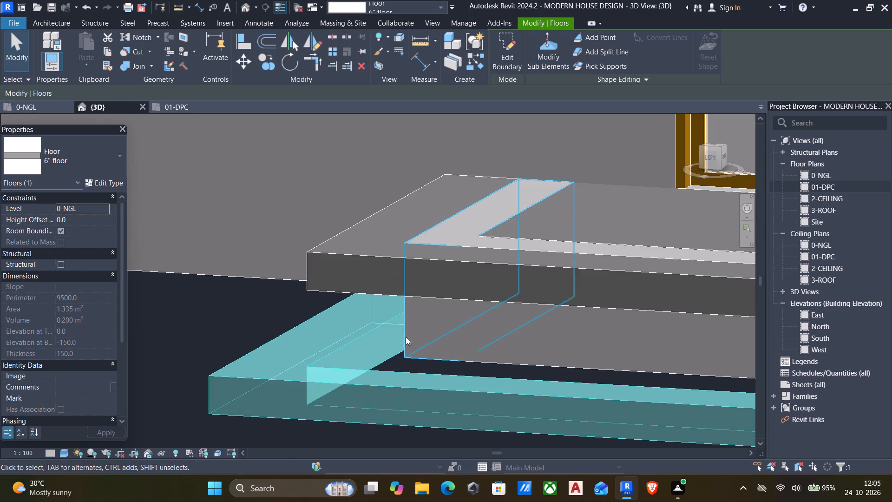
Change the inner L-shaped floor's level to 0-NGL and set its height offset to 300 mm.
middle_click_drag(404, 338, 285, 269)
left_click(304, 192)
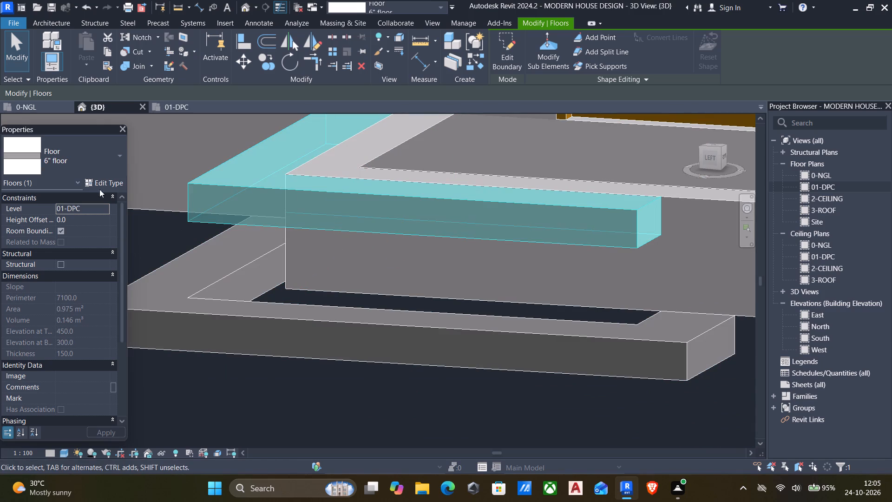
left_click(105, 209)
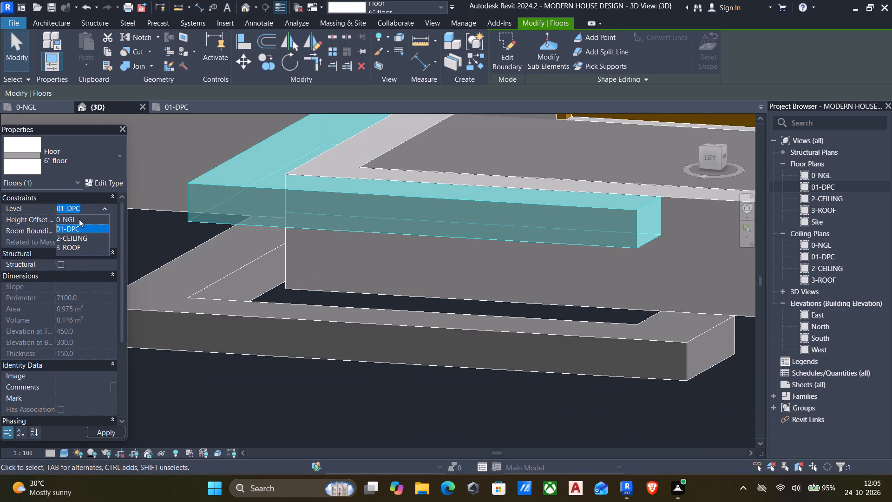
left_click(79, 219)
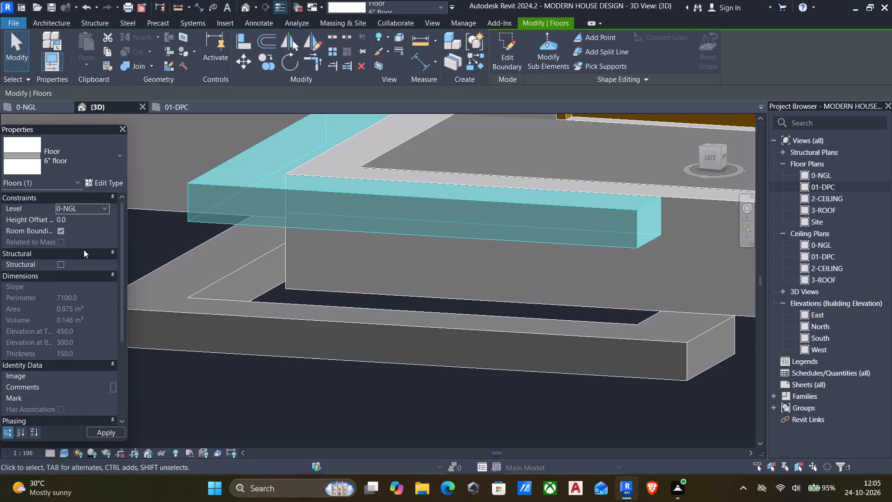
left_click(89, 218)
type("300")
left_click(102, 430)
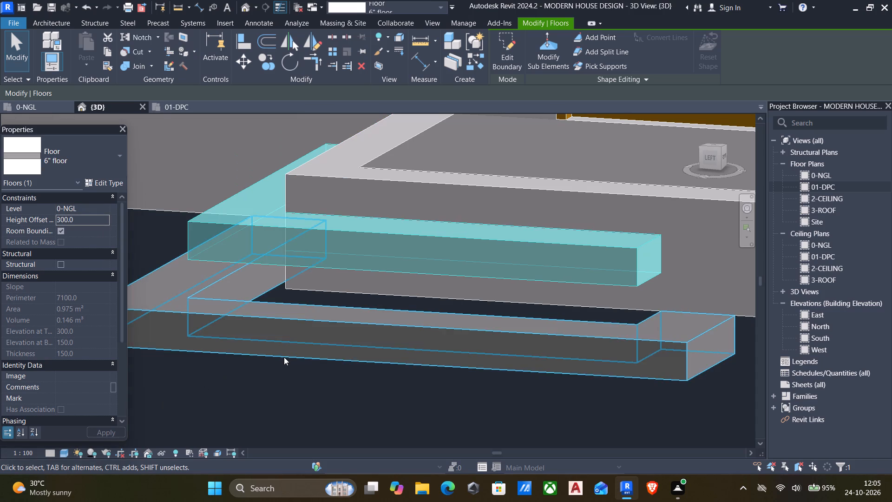
Set the outer L-shaped floor's height offset from level 0-NGL to 150 mm.
scroll(284, 357, "down", 4)
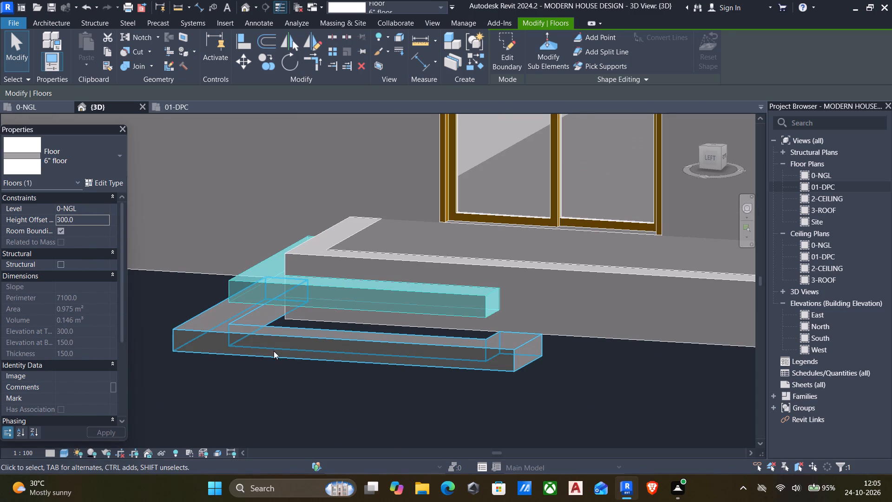
middle_click_drag(267, 359, 489, 343, "shift")
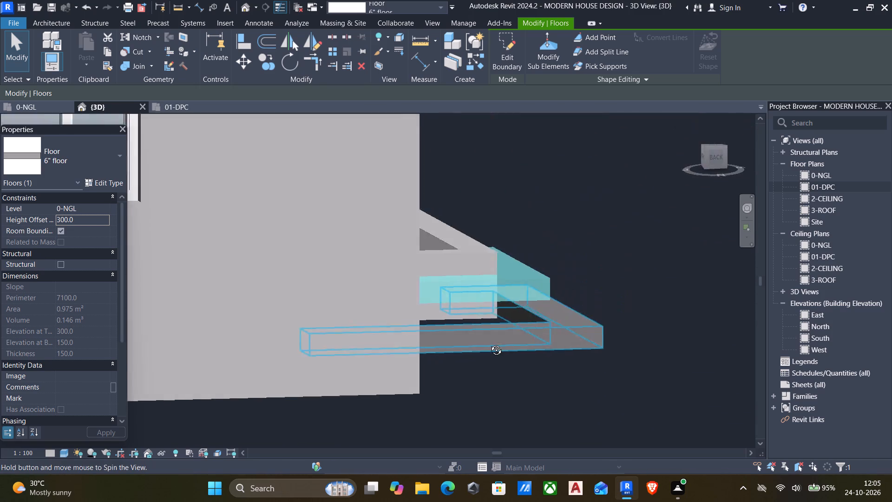
middle_click_drag(489, 343, 446, 331, "shift")
middle_click_drag(446, 330, 431, 329, "shift")
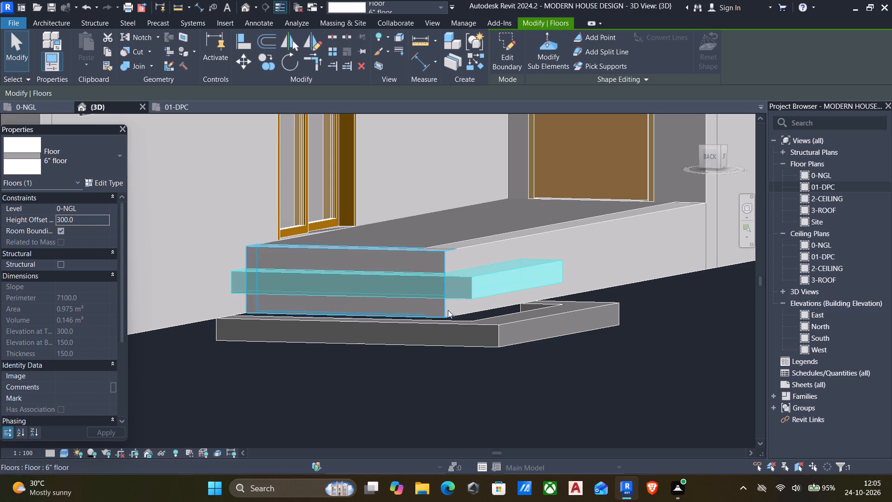
left_click(450, 323)
left_click(101, 220)
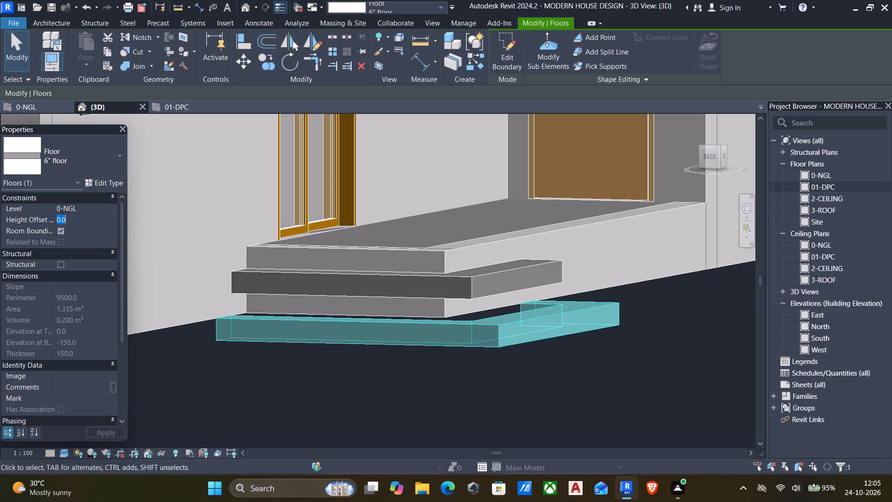
type("150")
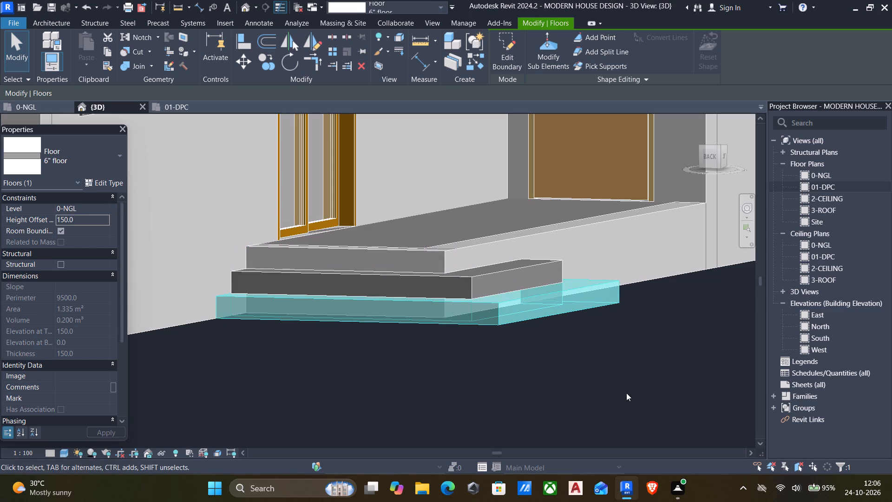
key("Escape")
Examine the stepped floors at the west verandah corner from several sides in 3D.
middle_click_drag(570, 391, 551, 371, "shift")
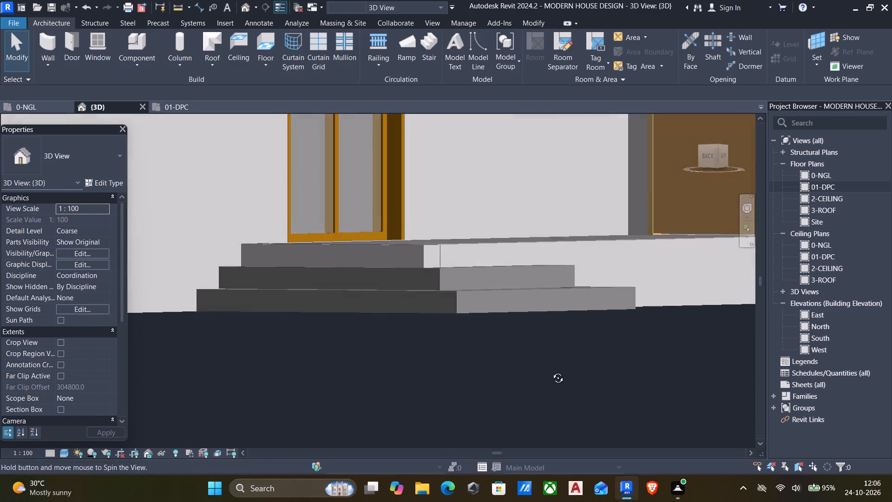
middle_click_drag(551, 371, 433, 273, "shift")
middle_click_drag(382, 248, 360, 378, "shift")
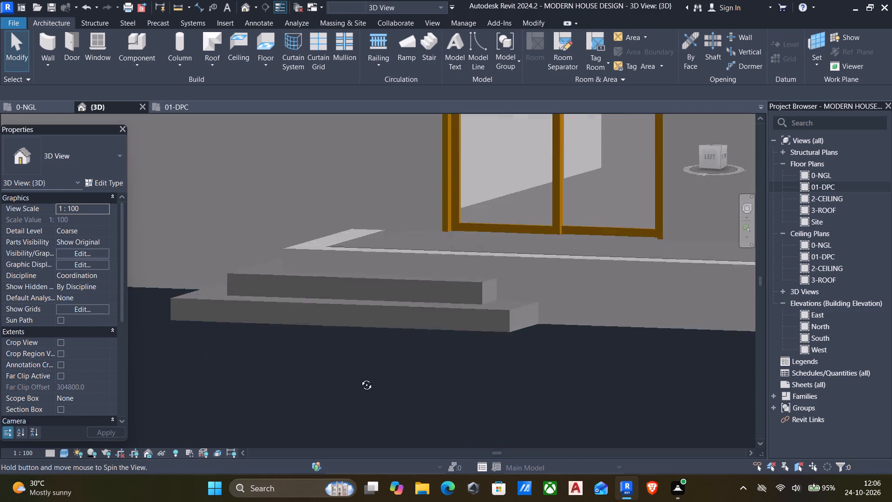
middle_click_drag(360, 378, 274, 442, "shift")
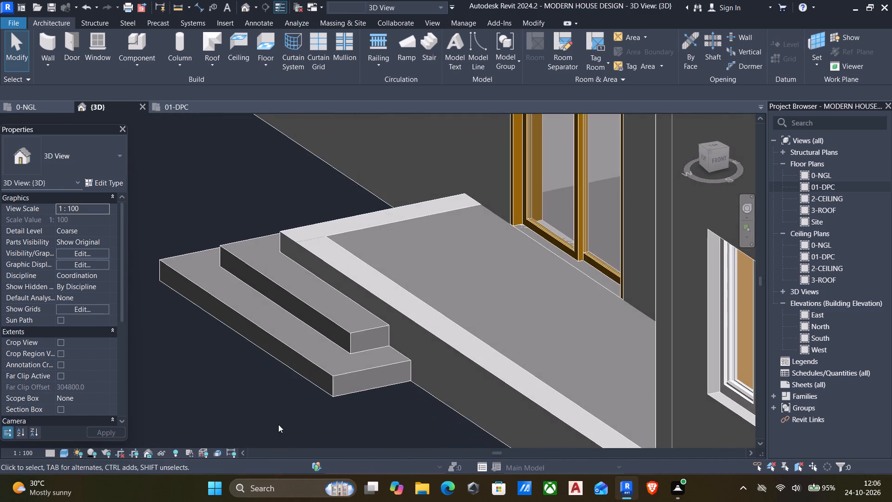
middle_click_drag(300, 393, 433, 331, "shift")
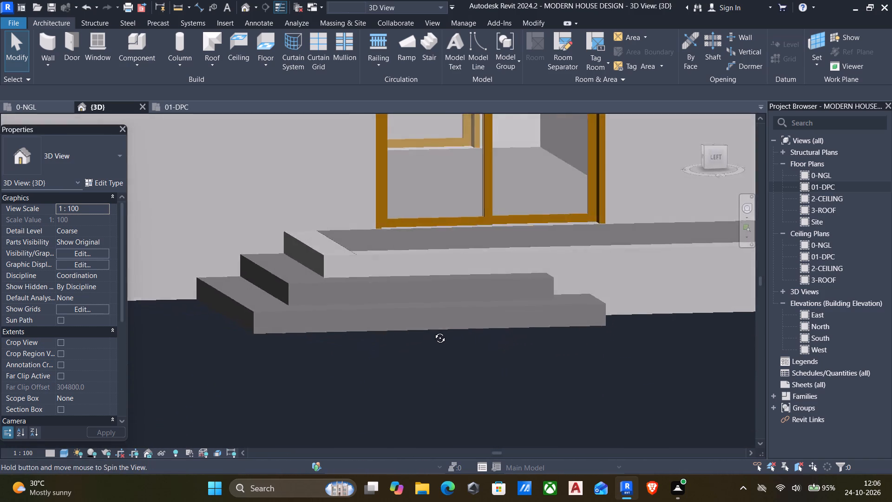
middle_click_drag(433, 331, 426, 310, "shift")
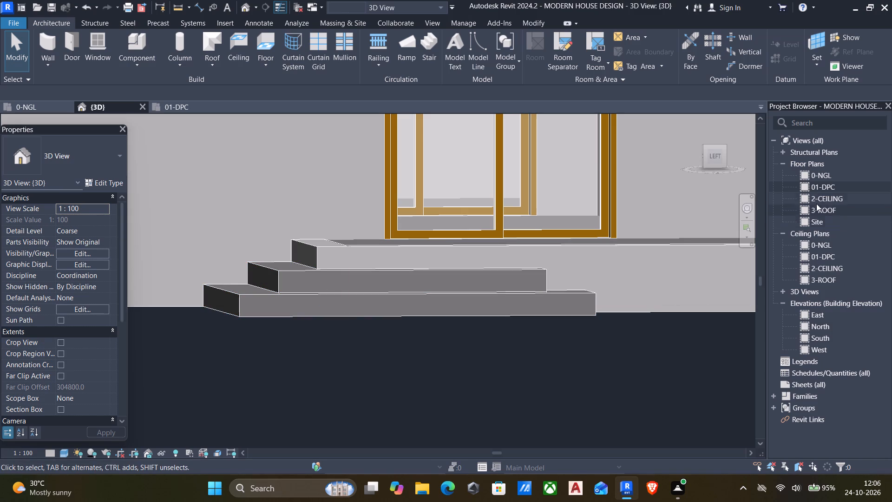
In the 01-DPC plan, create a Glass Panel - Bottom Fill railing about 3720 mm long along the west verandah wall, ending at the inner step's south edge.
double_click(808, 188)
scroll(565, 309, "down", 1)
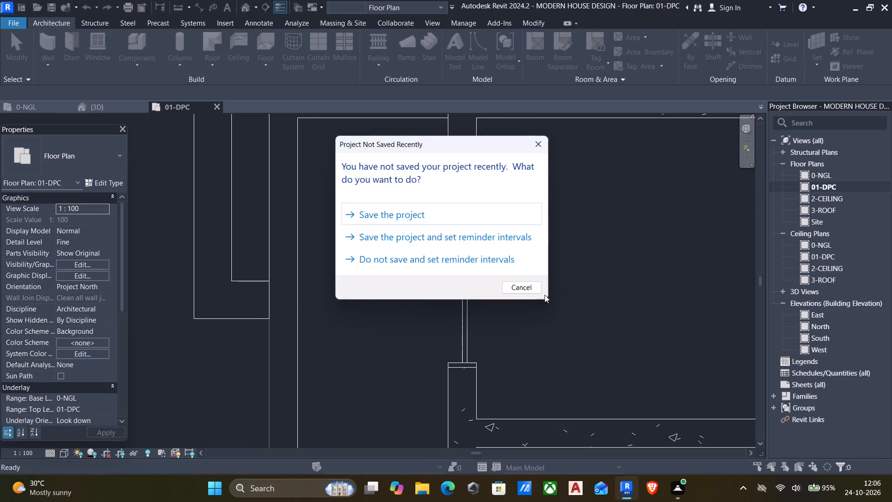
left_click(525, 290)
scroll(544, 300, "down", 6)
middle_click_drag(546, 316, 278, 328)
scroll(278, 328, "down", 7)
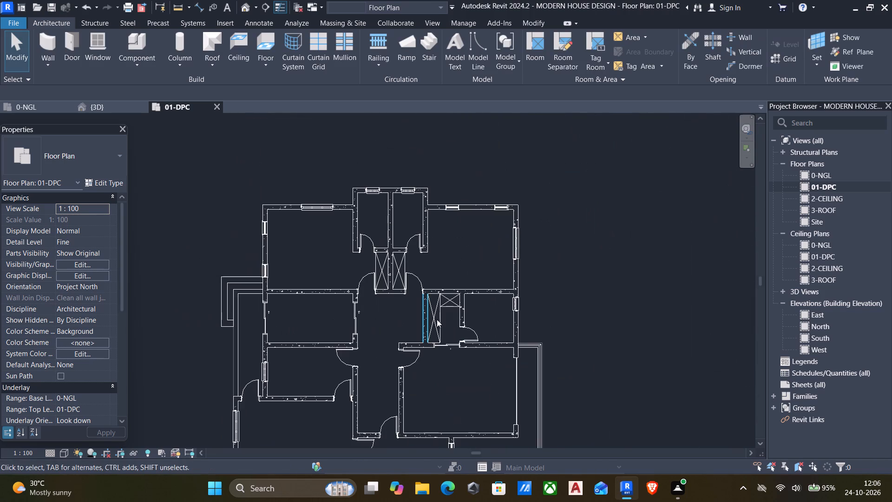
scroll(542, 378, "up", 3)
left_click(542, 381)
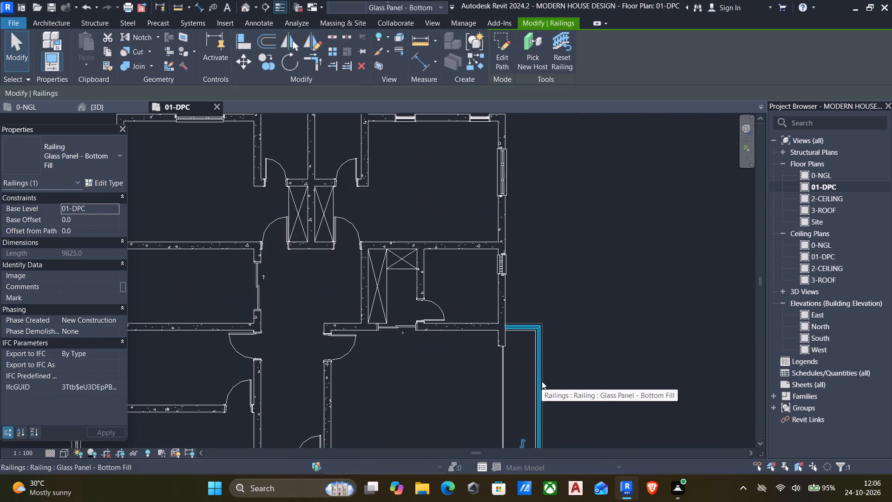
type("cs")
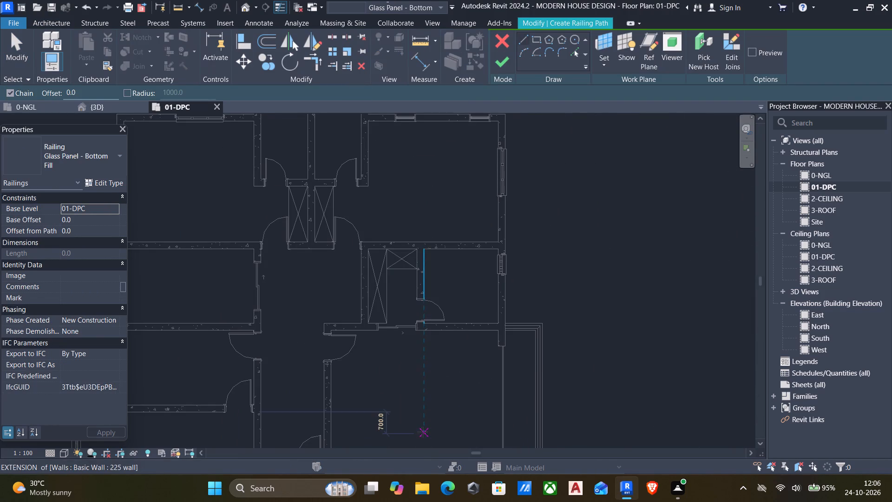
scroll(399, 454, "down", 6)
middle_click_drag(338, 341, 383, 255)
scroll(414, 223, "down", 3)
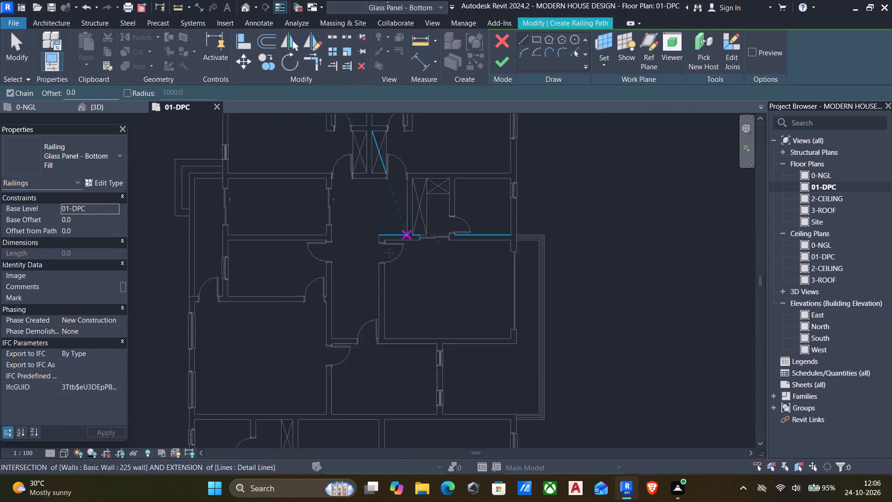
scroll(389, 253, "down", 2)
middle_click_drag(272, 327, 314, 239)
scroll(314, 239, "up", 2)
middle_click_drag(299, 239, 360, 422)
scroll(349, 308, "up", 5)
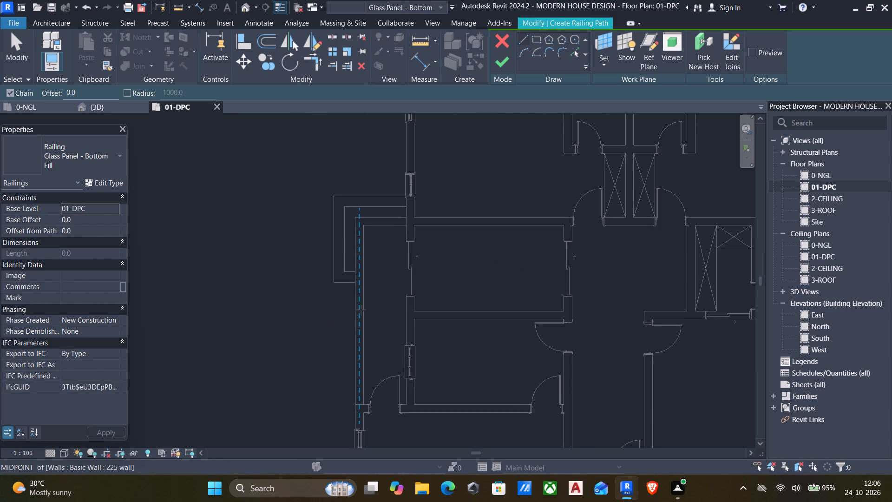
scroll(361, 310, "up", 3)
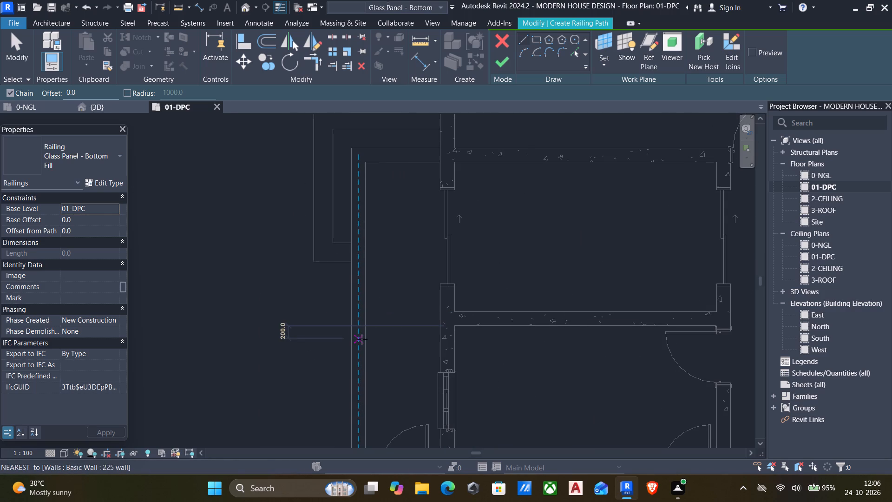
middle_click_drag(368, 361, 309, 240)
scroll(311, 208, "up", 1)
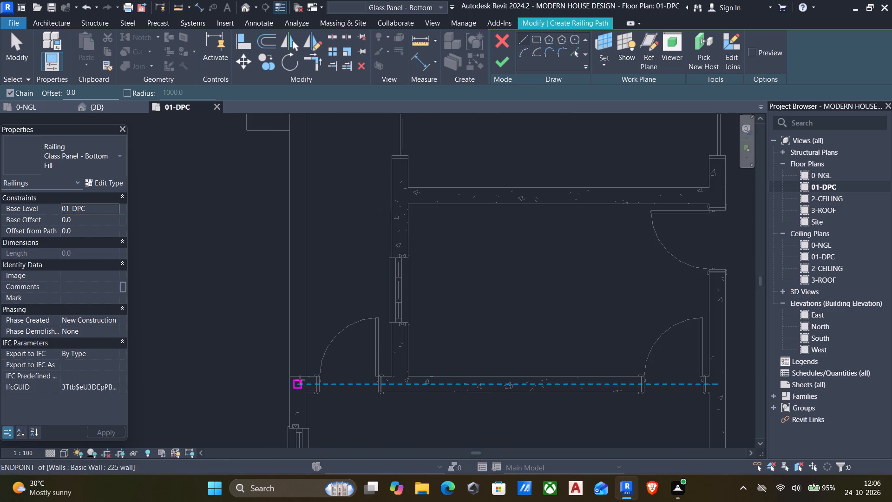
left_click(301, 377)
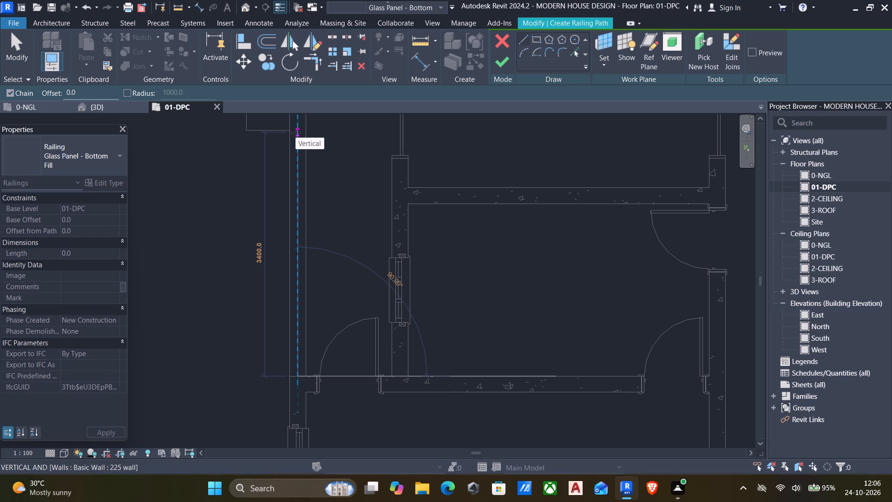
scroll(295, 132, "up", 3)
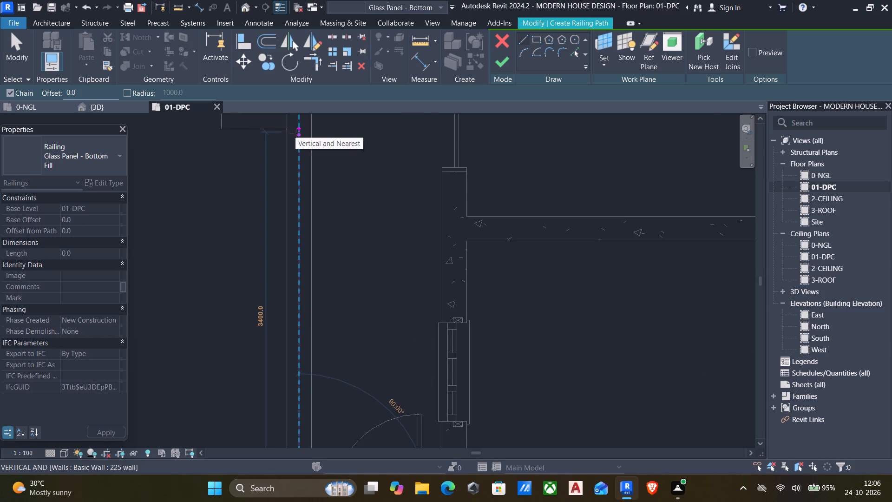
middle_click_drag(297, 151, 314, 254)
scroll(314, 254, "up", 1)
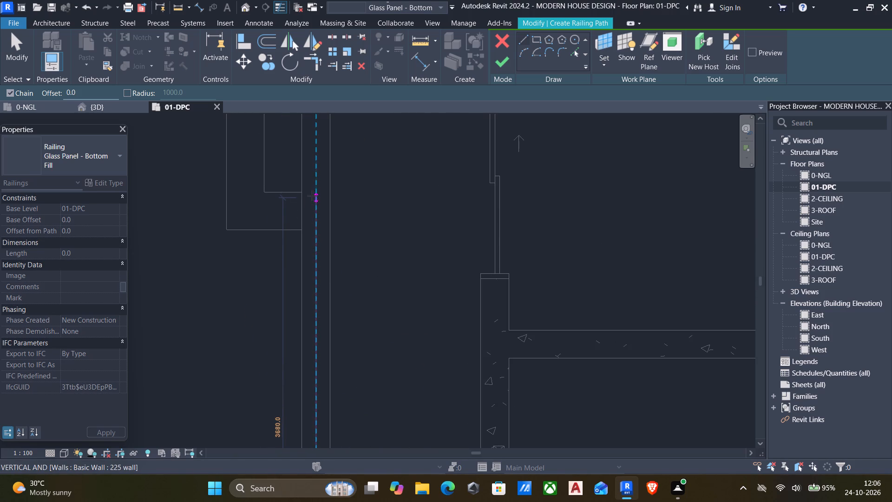
left_click(312, 193)
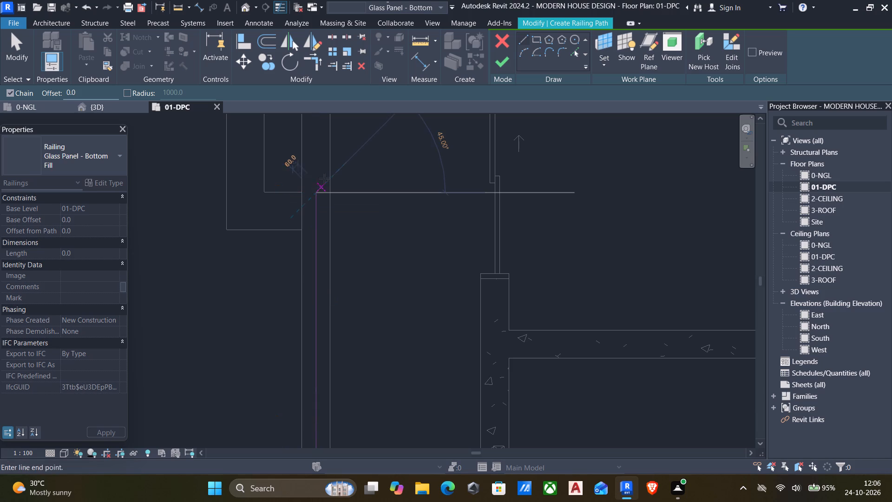
key("Escape")
left_click(498, 60)
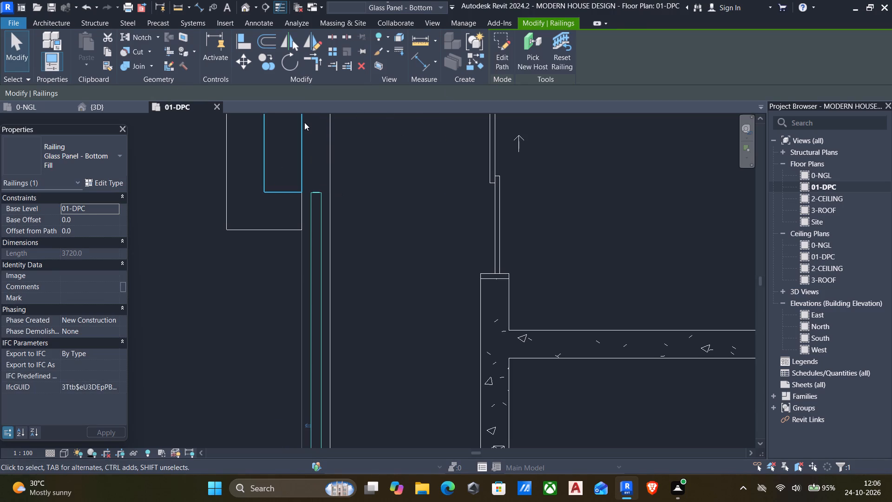
Examine where the west verandah's glass railing ends beside the steps in the 3D view.
left_click(248, 4)
scroll(321, 206, "down", 2)
middle_click_drag(366, 242, 409, 315, "shift")
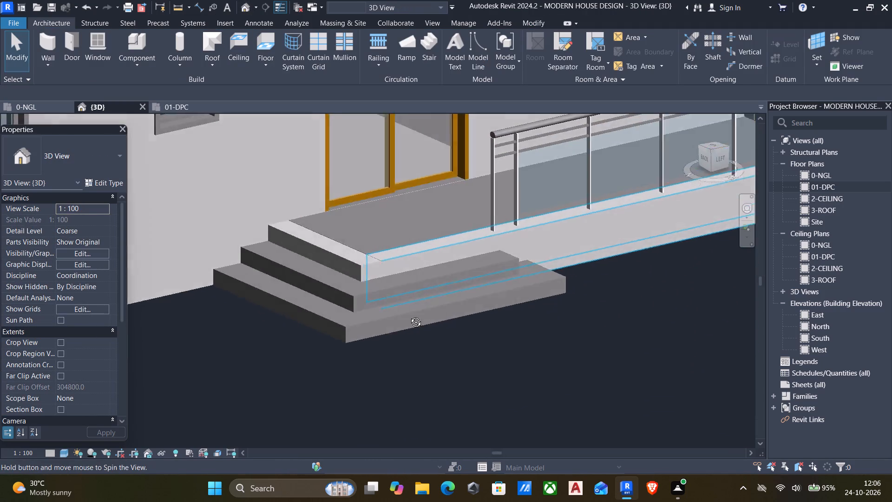
middle_click_drag(409, 315, 347, 335, "shift")
scroll(477, 235, "up", 4)
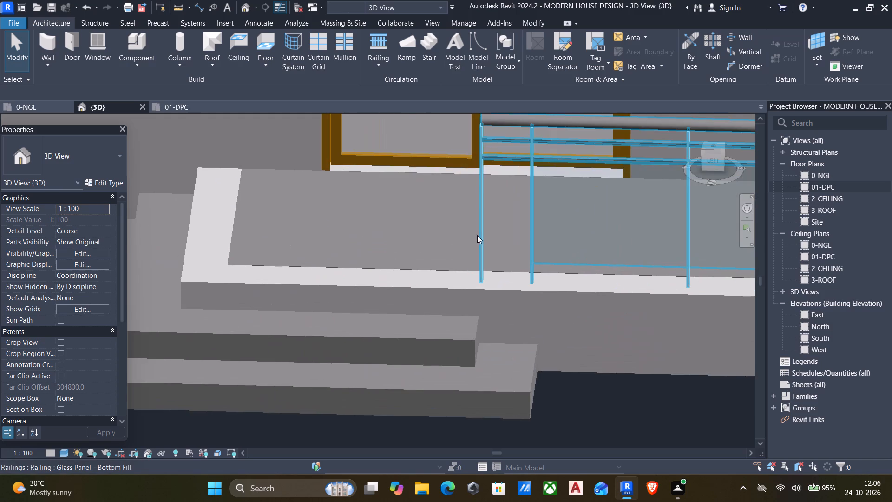
Edit the west verandah glass railing's path, stretching its end near the steps to a total length of 3860 mm.
left_click(483, 237)
left_click(498, 48)
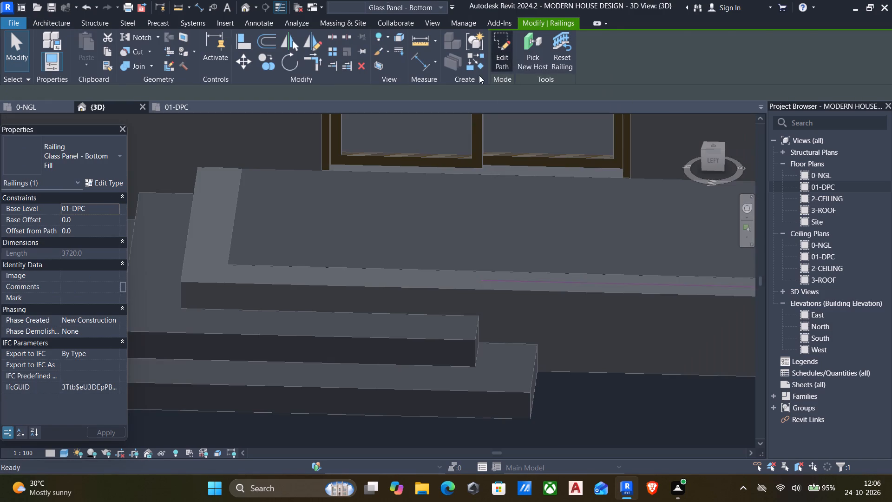
left_click(517, 281)
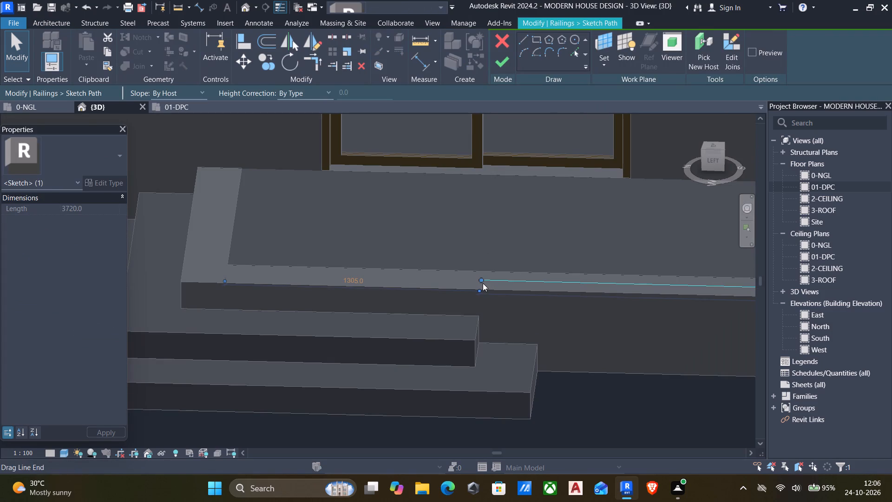
left_click_drag(480, 280, 453, 280)
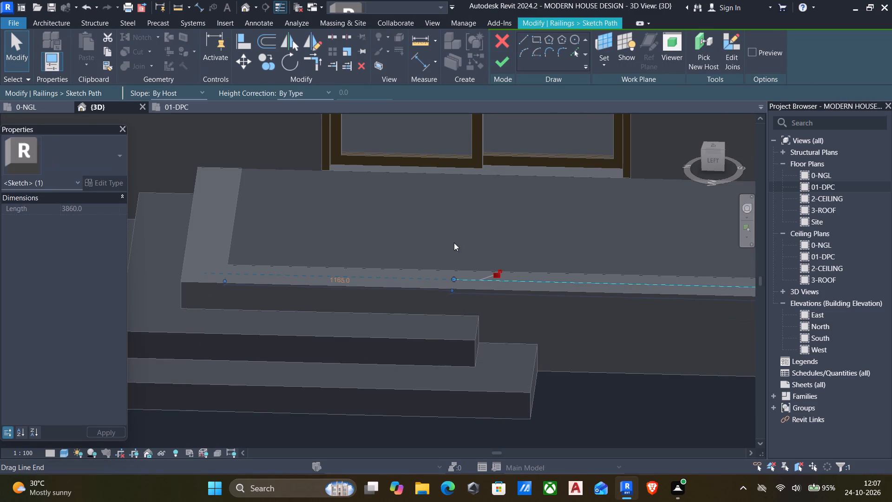
left_click(498, 61)
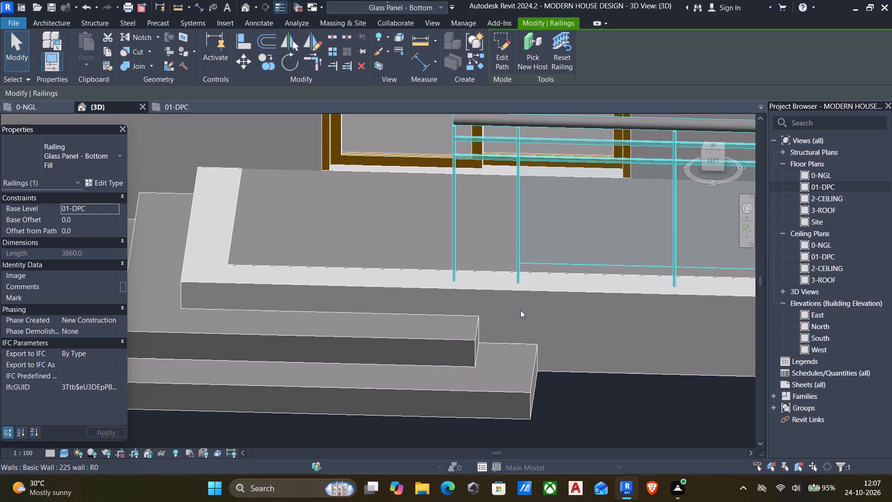
Examine the extended railing's end beside the west verandah steps from several sides in 3D.
scroll(538, 321, "down", 2)
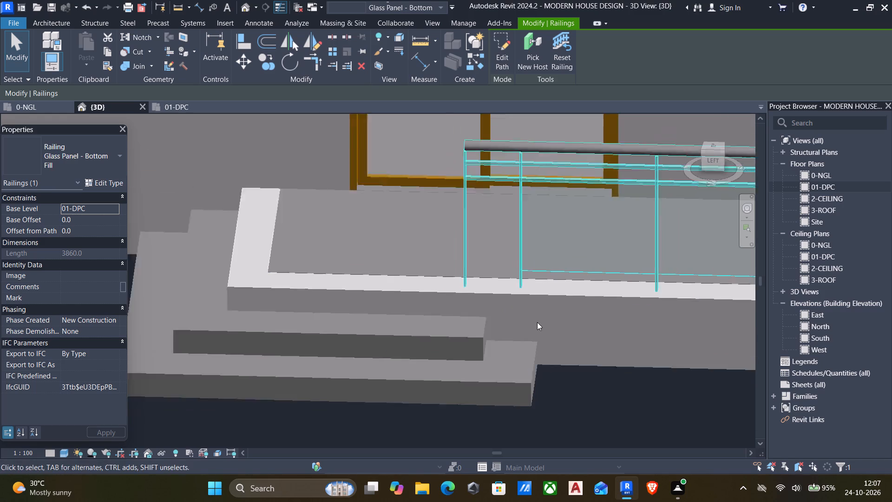
scroll(537, 322, "down", 1)
scroll(299, 343, "down", 4)
middle_click_drag(503, 307, 465, 322)
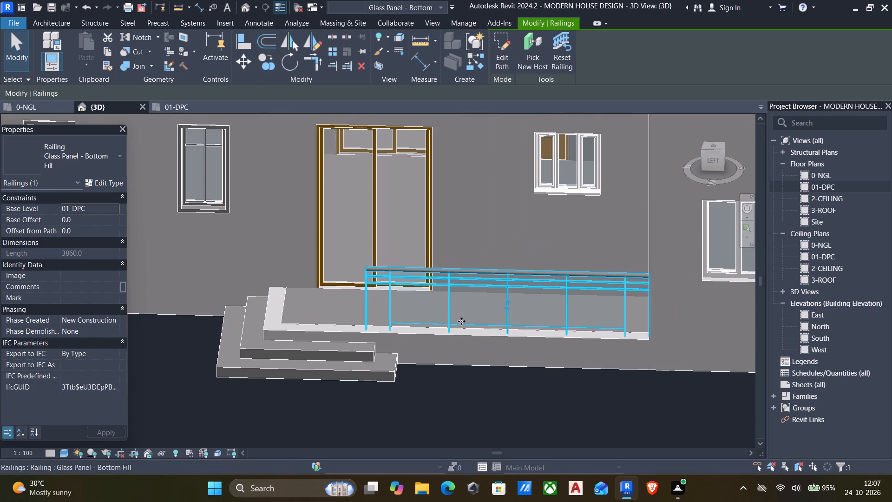
scroll(625, 321, "up", 2)
middle_click_drag(328, 377, 328, 336)
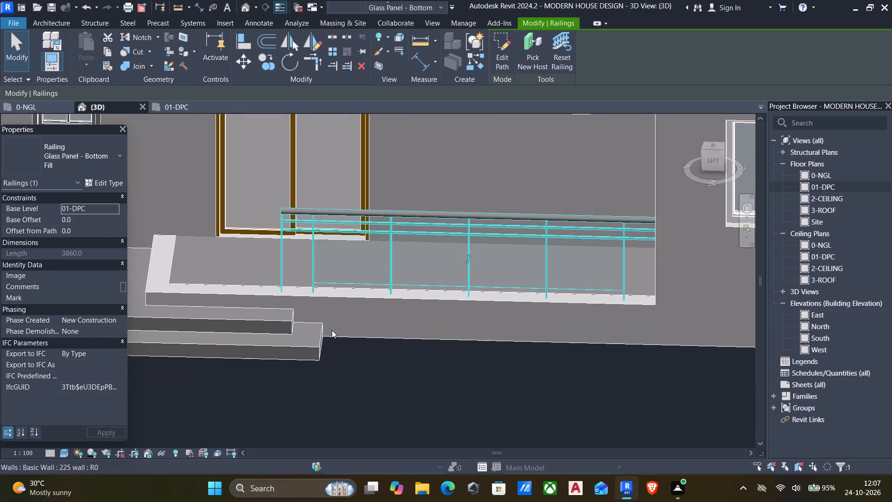
key("Escape")
scroll(320, 346, "down", 1)
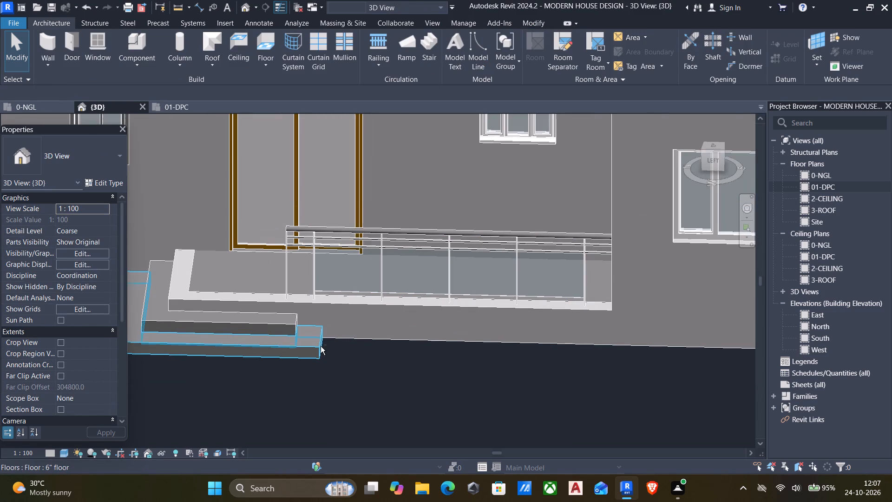
middle_click_drag(463, 363, 547, 347, "shift")
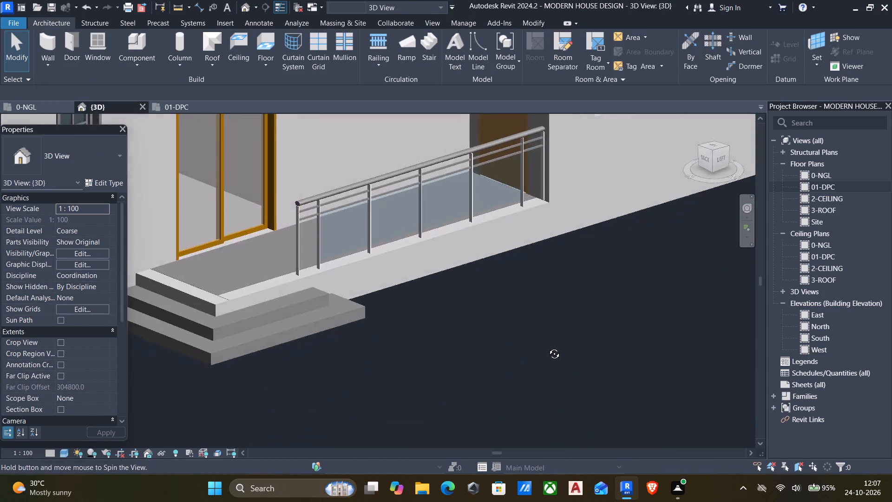
middle_click_drag(547, 347, 602, 355, "shift")
scroll(606, 354, "up", 1)
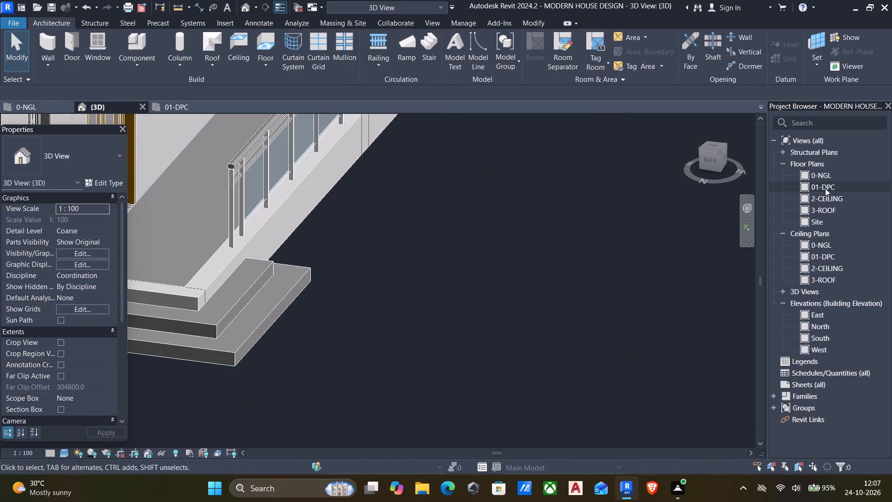
In the 01-DPC plan, open the main 6" floor's boundary for editing from the south entrance porch.
double_click(830, 185)
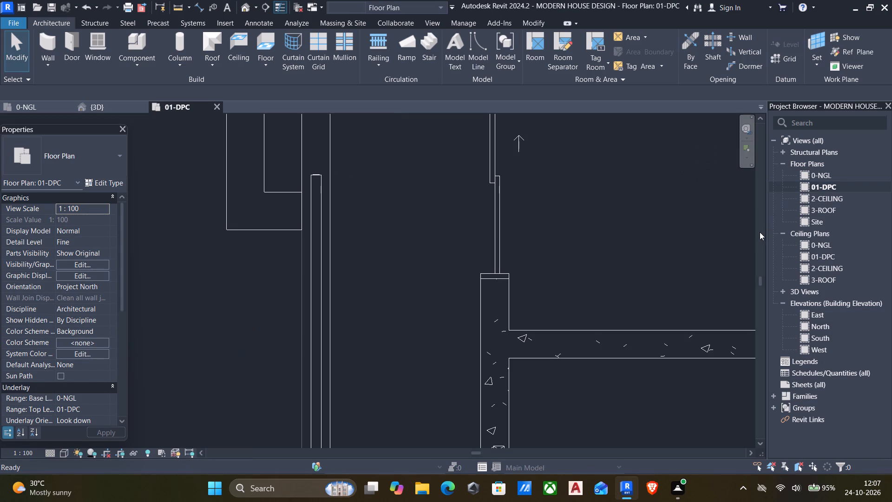
scroll(391, 376, "down", 13)
middle_click_drag(368, 366, 357, 356)
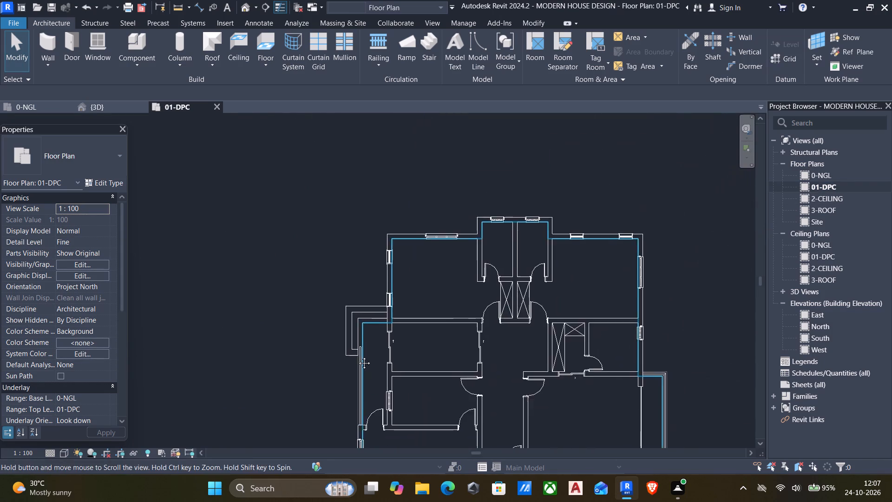
middle_click_drag(357, 356, 139, 219)
scroll(205, 279, "down", 3)
middle_click_drag(249, 310, 301, 236)
scroll(363, 345, "up", 3)
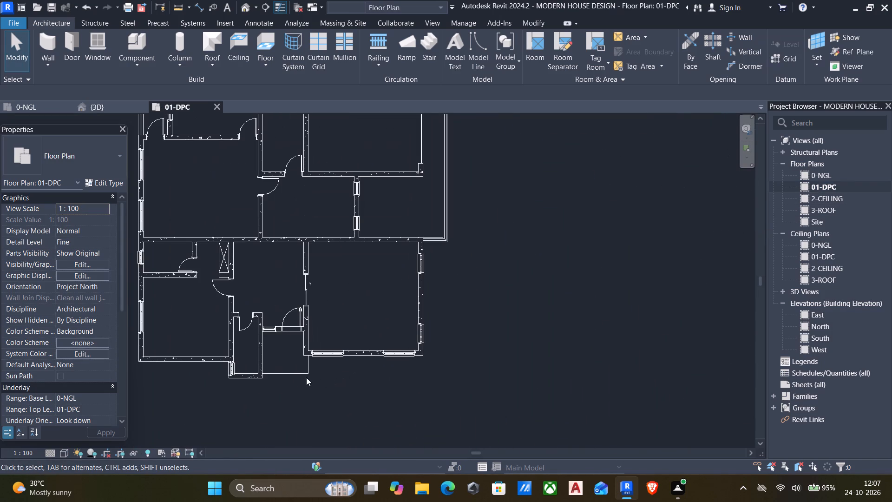
left_click(288, 370)
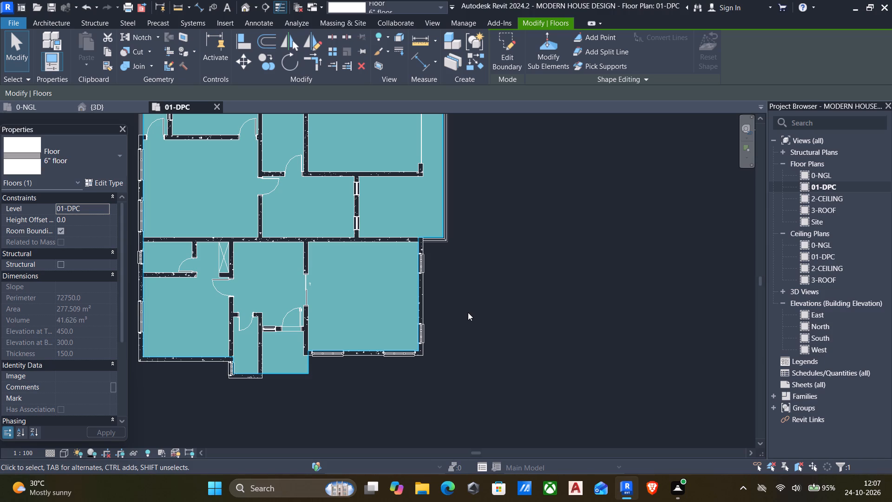
left_click(503, 45)
Draw floor boundary lines that extend the south entrance porch about 780 mm east, with a 1112.5 mm long new east edge.
middle_click_drag(405, 296, 402, 272)
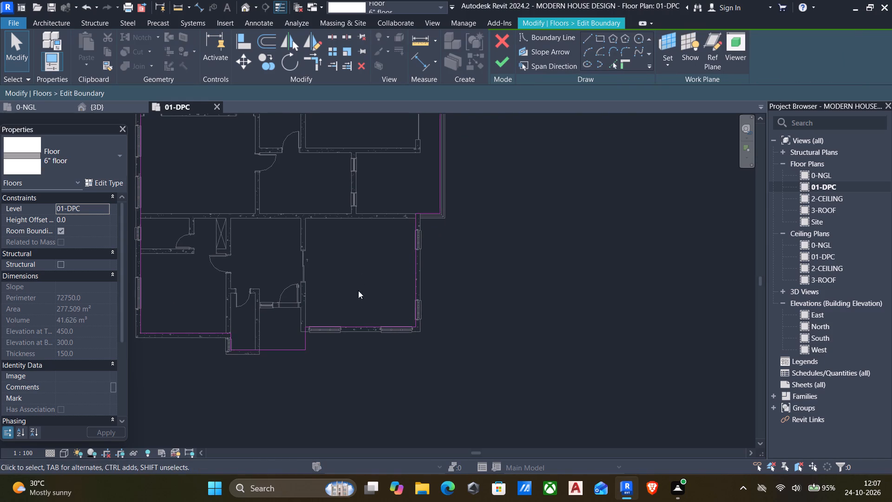
middle_click_drag(351, 361, 430, 332)
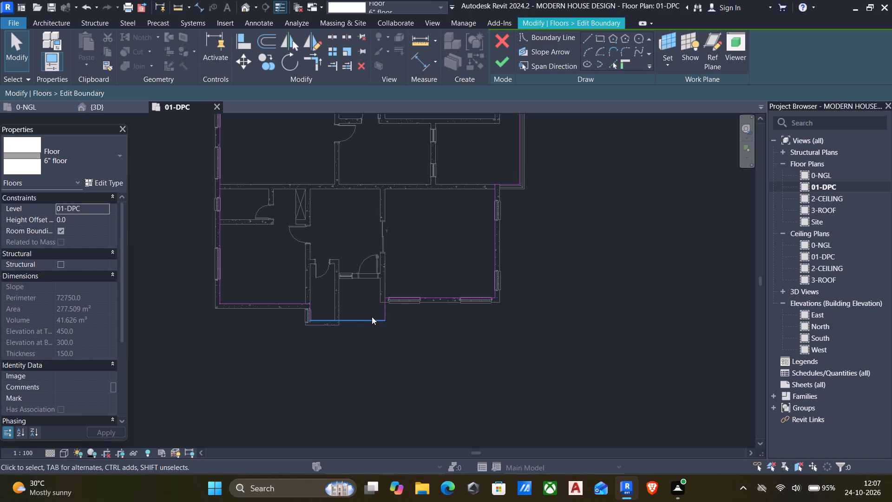
scroll(363, 322, "up", 5)
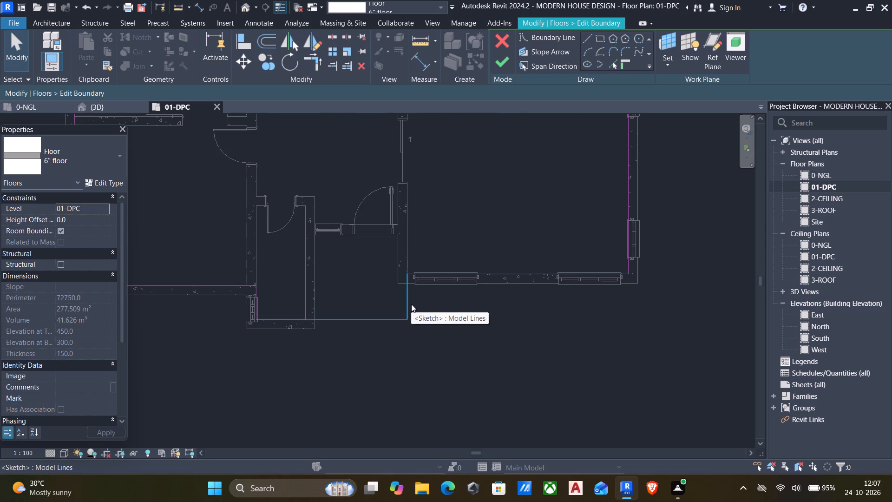
scroll(415, 303, "up", 4)
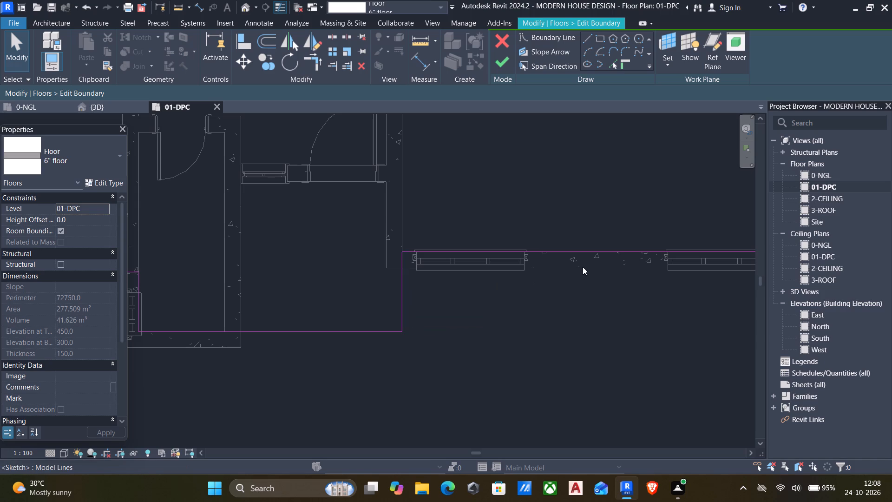
left_click(586, 36)
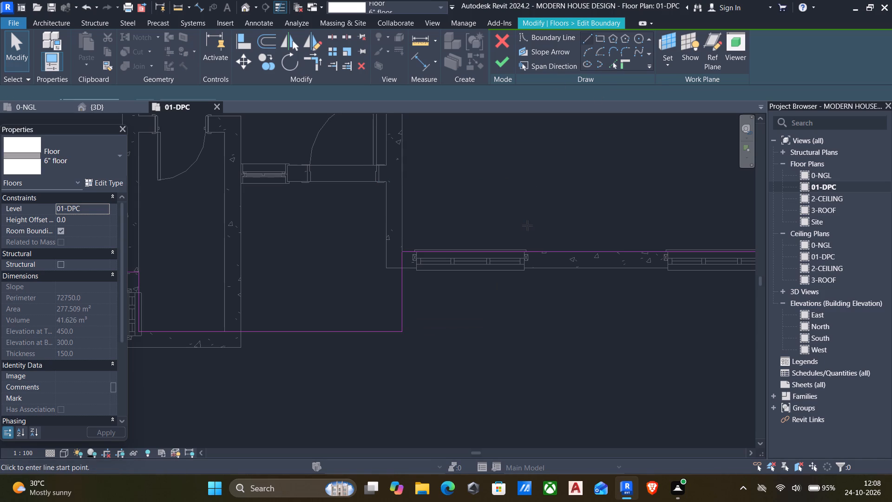
scroll(527, 226, "up", 3)
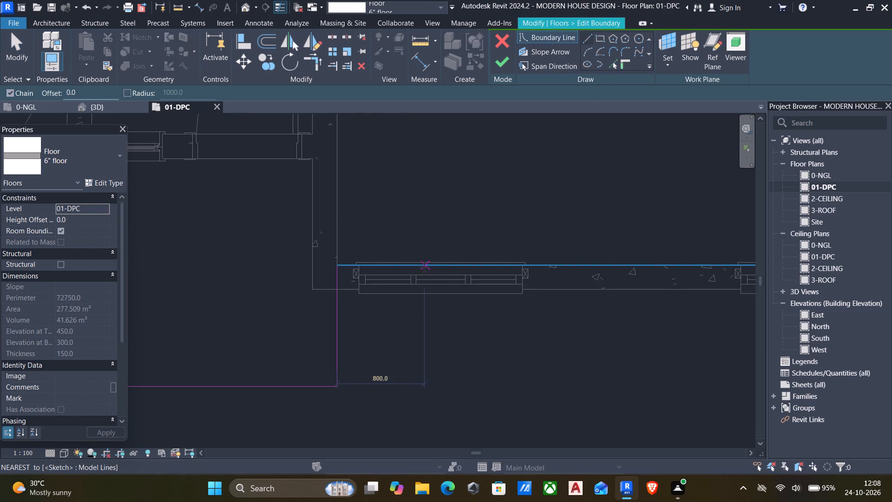
left_click(422, 265)
left_click(422, 388)
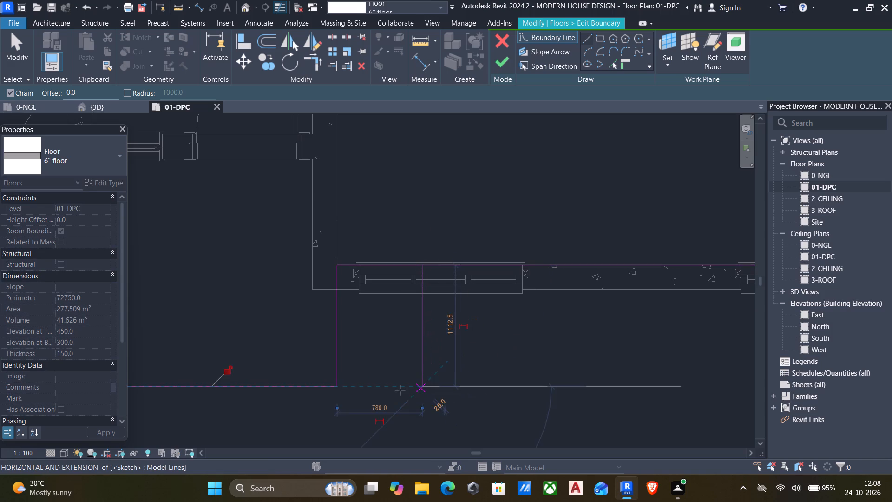
left_click(336, 387)
key("Escape")
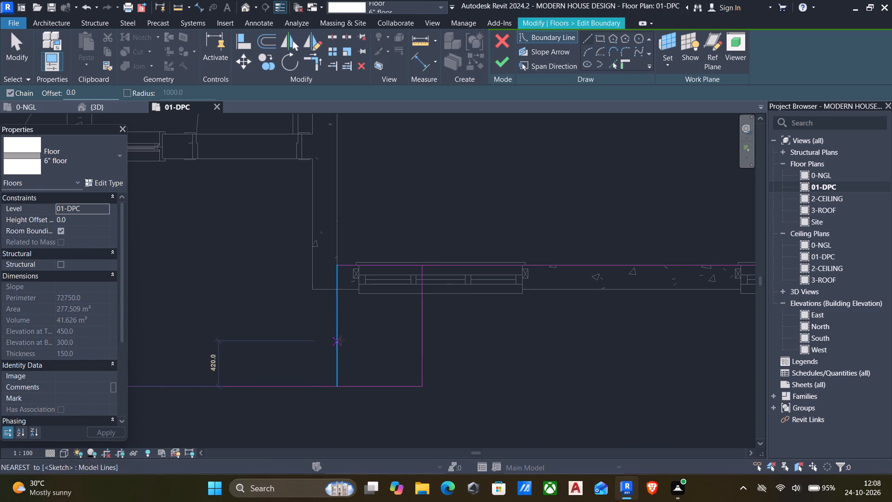
key("Escape")
Delete the porch's former east boundary line and trim the south wall's boundary line to the new east edge.
left_click(336, 335)
key("Delete")
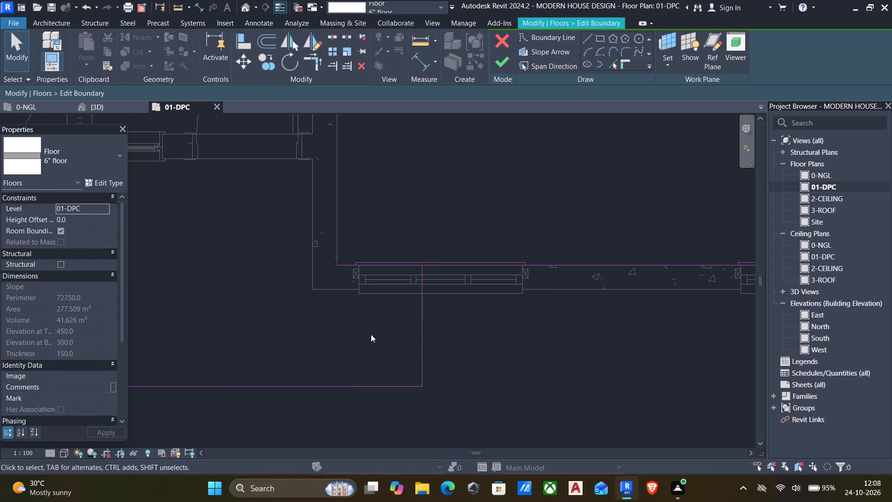
key("t")
key("r")
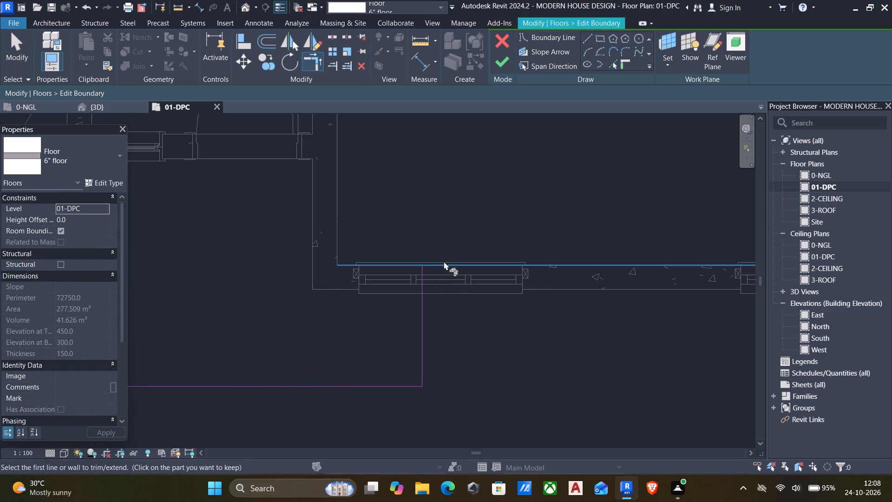
left_click(444, 261)
left_click_drag(422, 300, 415, 301)
Draw three boundary lines between the house's outer southeast and southwest corners, enclosing a front strip about 1812 mm deep on the west side.
scroll(377, 320, "down", 6)
middle_click_drag(373, 324, 380, 293)
scroll(383, 291, "up", 1)
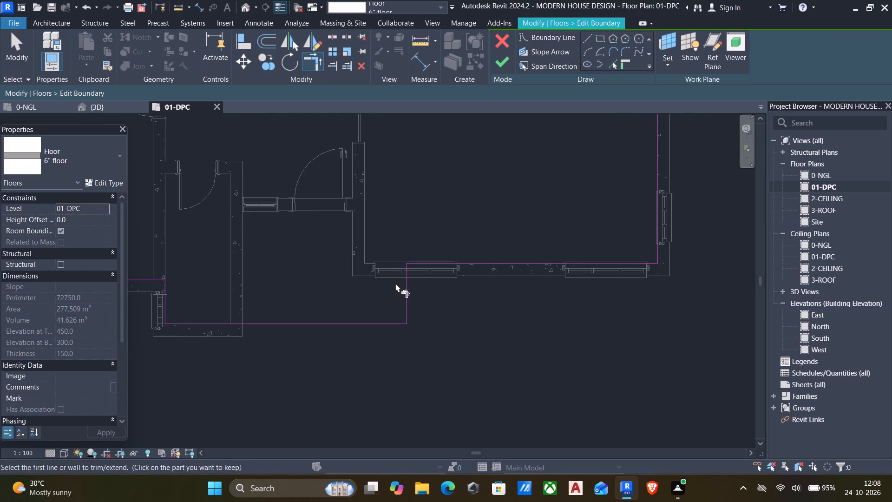
scroll(406, 292, "down", 1)
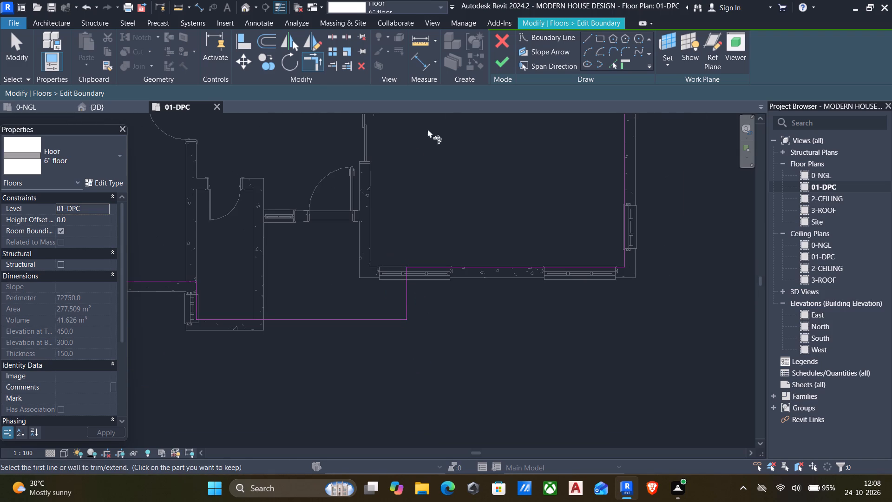
left_click(588, 38)
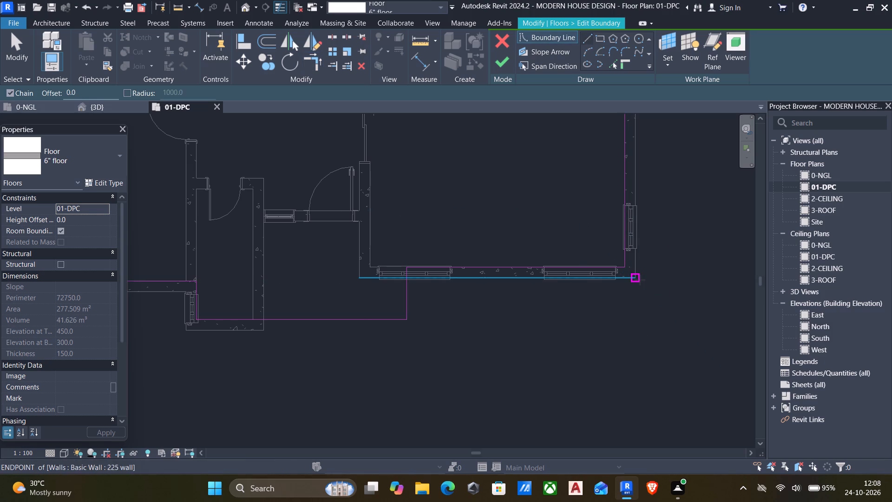
left_click(640, 280)
left_click(637, 379)
middle_click_drag(473, 397, 612, 294)
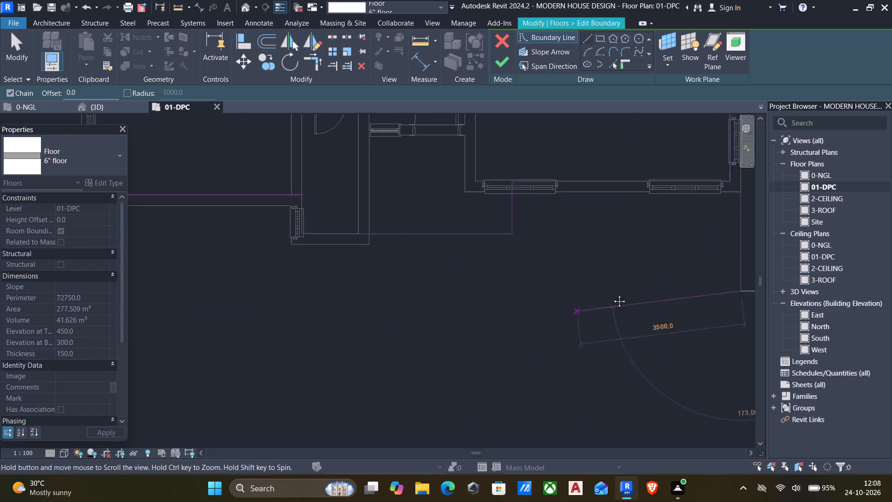
middle_click_drag(612, 294, 628, 289)
middle_click_drag(196, 294, 229, 293)
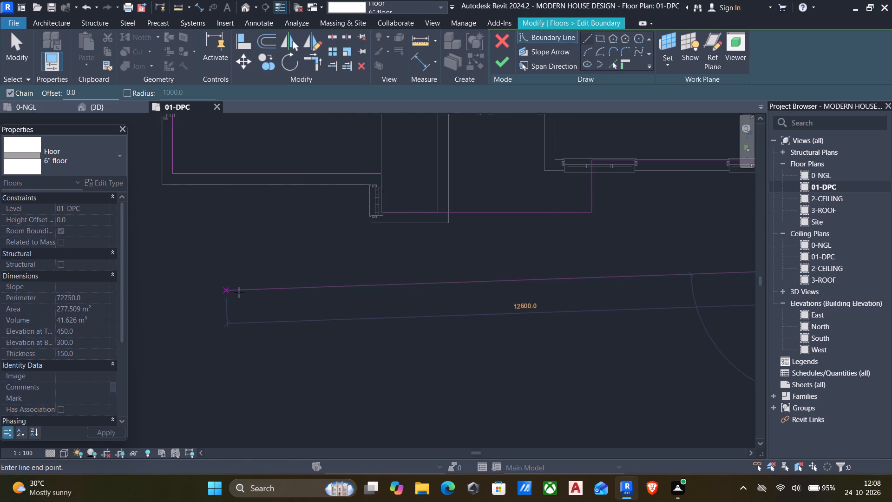
scroll(239, 292, "down", 6)
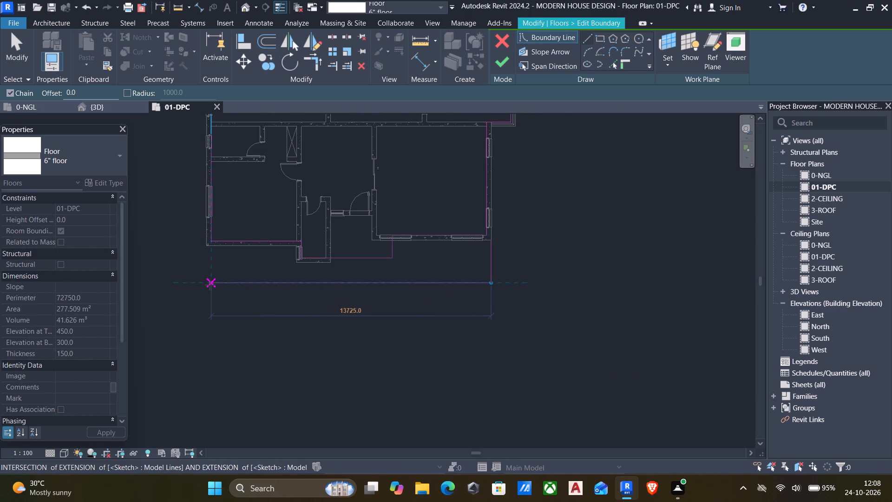
left_click(205, 283)
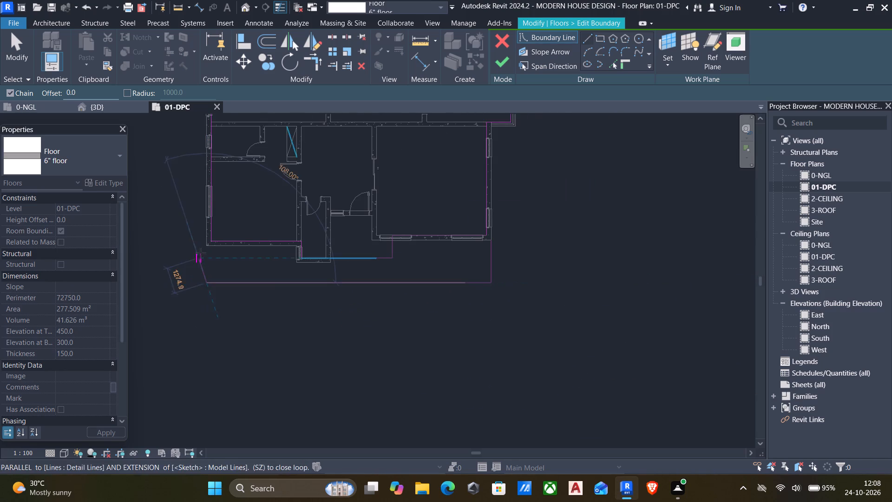
scroll(203, 249, "up", 4)
left_click(211, 245)
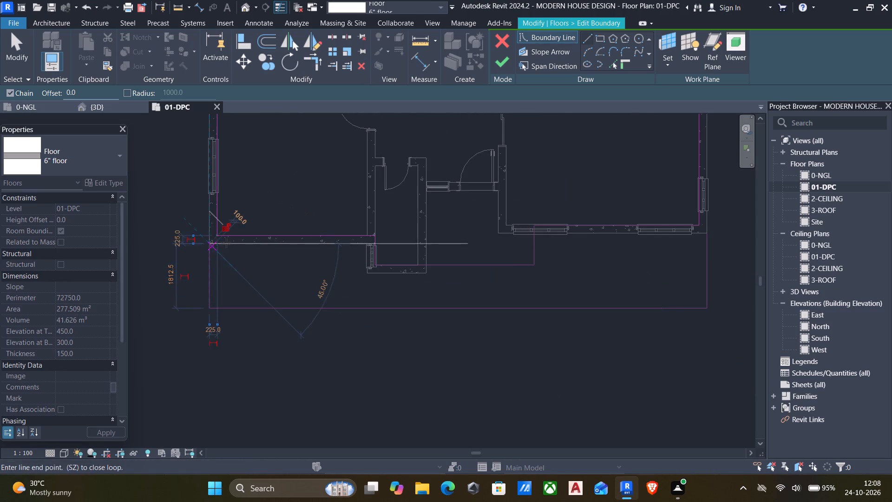
key("Escape")
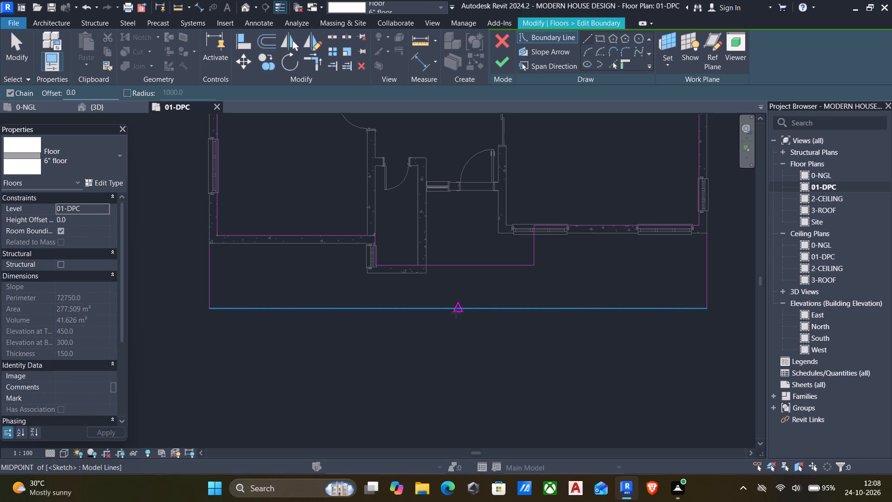
Draw a 1200 mm boundary line straight south from the midpoint of the front strip's south edge.
left_click(460, 312)
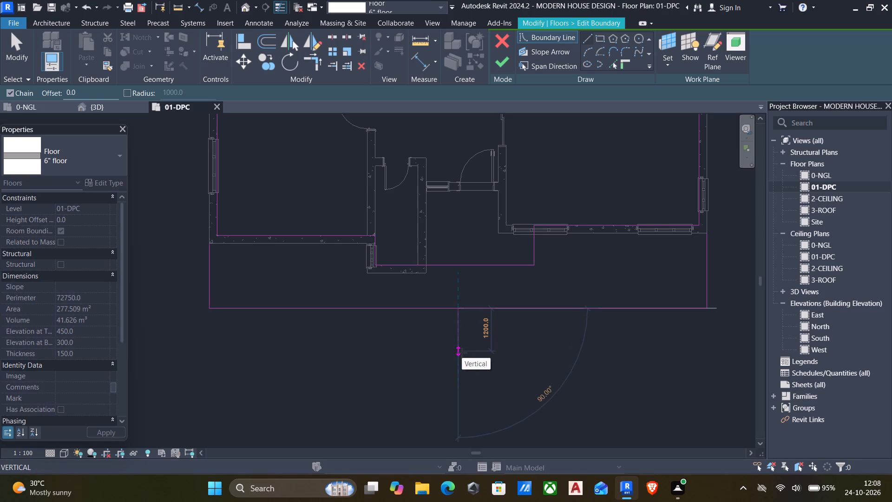
left_click(462, 353)
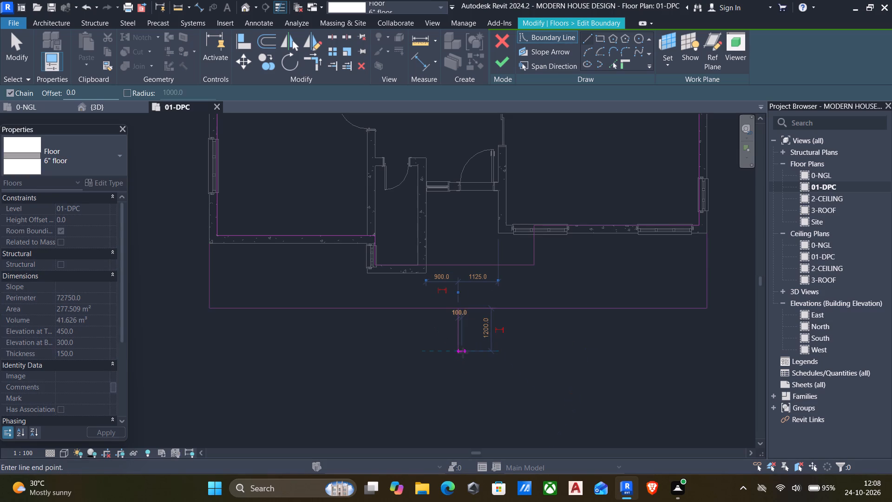
key("Escape")
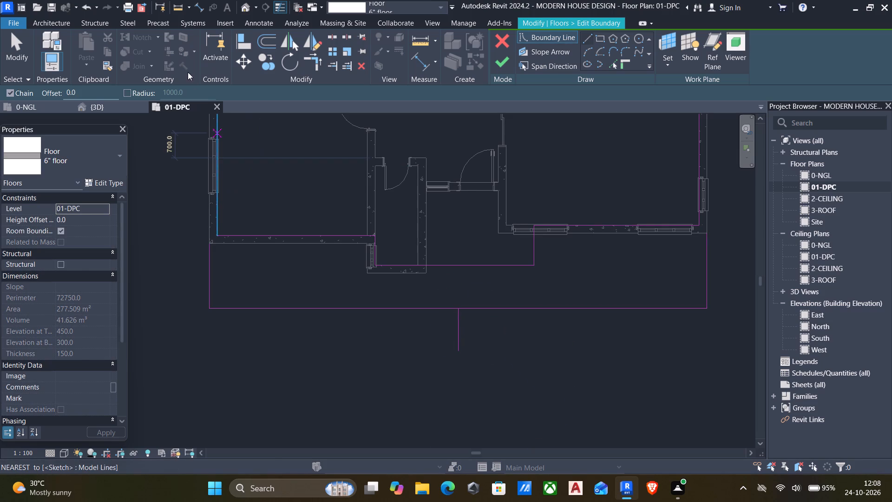
Offset copies of the 1200 mm centre line by 2000 mm to both its east and west sides.
left_click(268, 41)
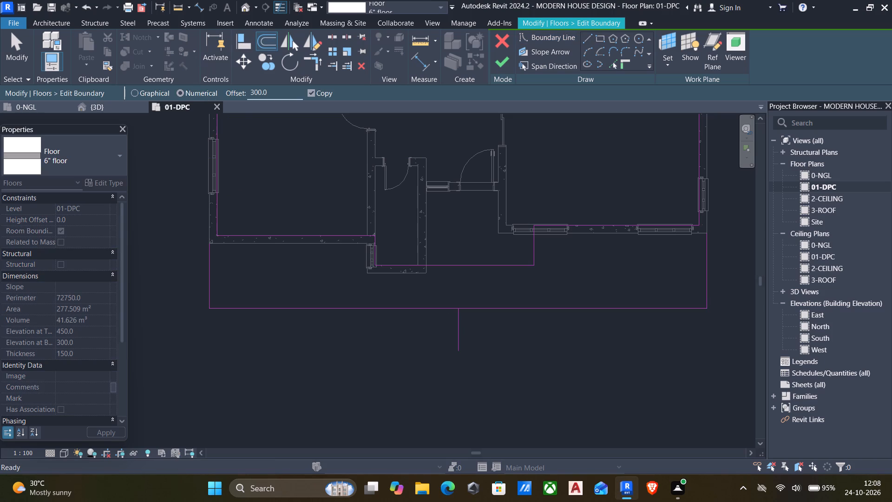
left_click_drag(286, 93, 185, 93)
key("2")
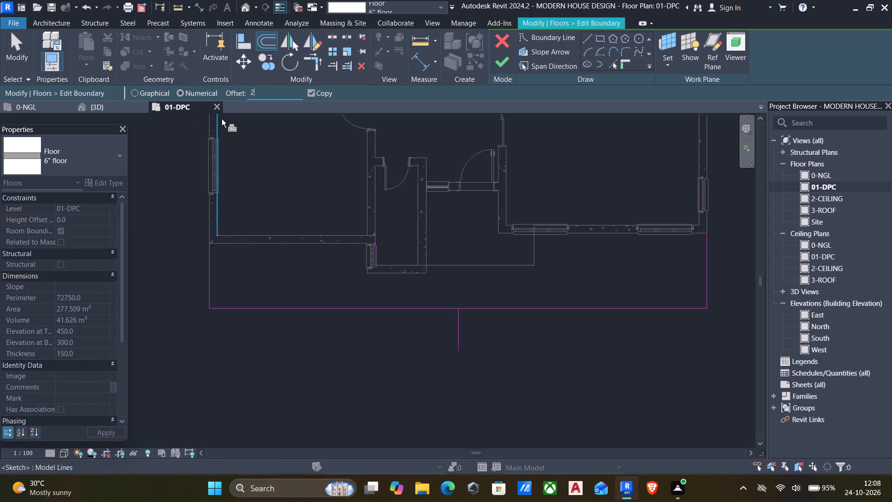
key("m")
left_click_drag(287, 93, 162, 93)
key("2")
key("m")
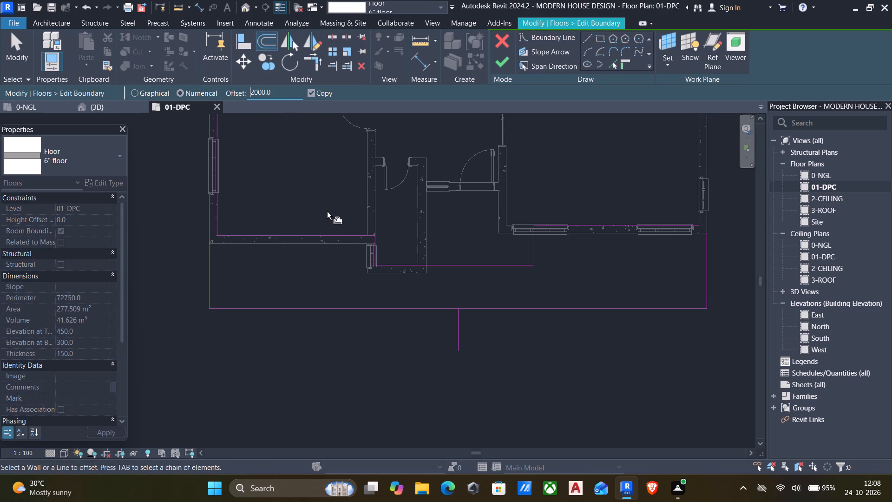
left_click(459, 330)
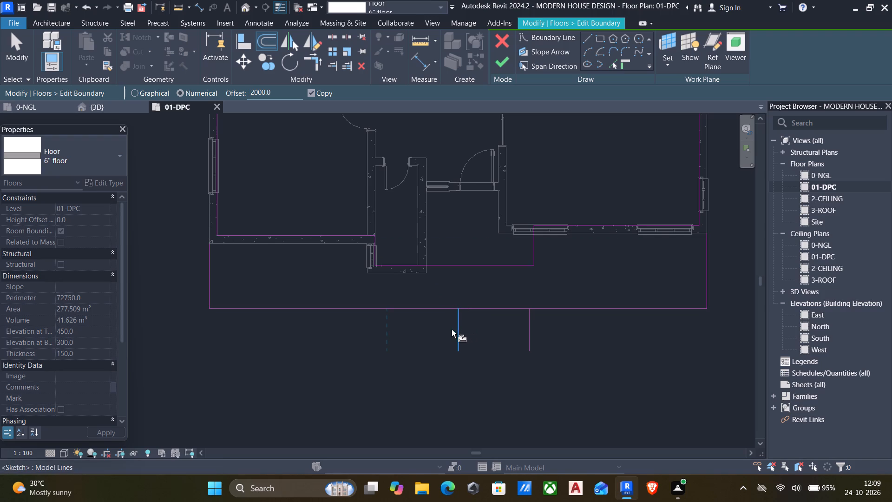
left_click(459, 331)
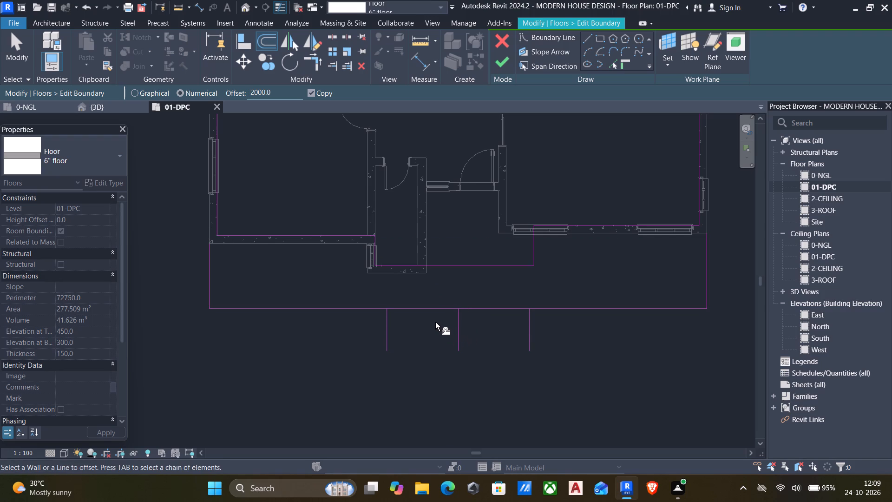
Offset copies of the two outer 1200 mm lines outward by 500 mm, one to the west and one to the east.
left_click_drag(281, 91, 184, 89)
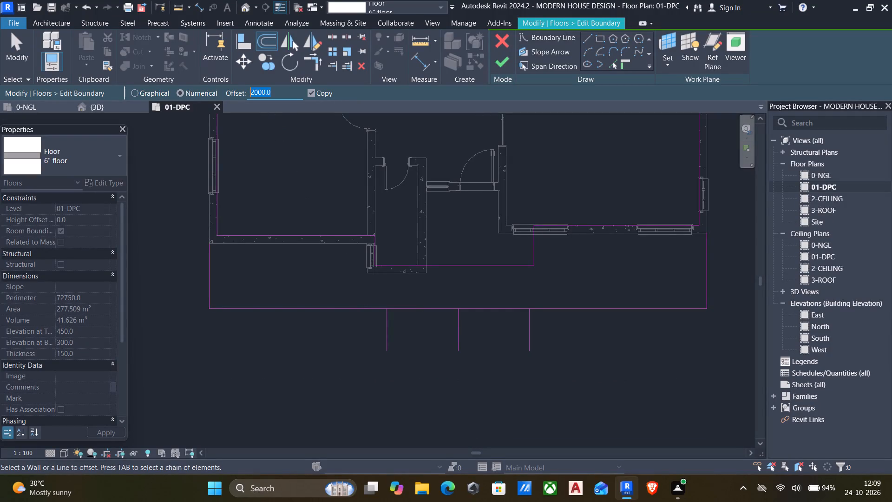
left_click_drag(184, 89, 76, 85)
key("5")
key("0")
key("0")
left_click_drag(282, 92, 187, 90)
key("5")
key("0")
key("0")
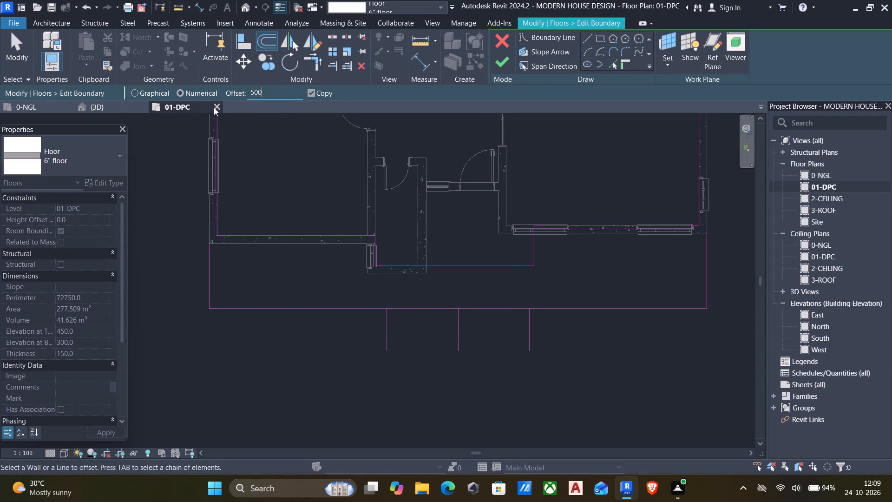
left_click(384, 333)
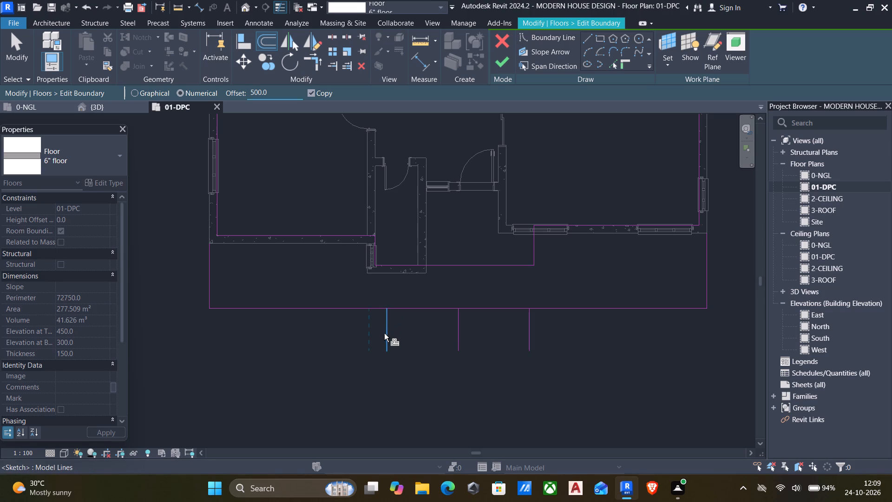
left_click(531, 332)
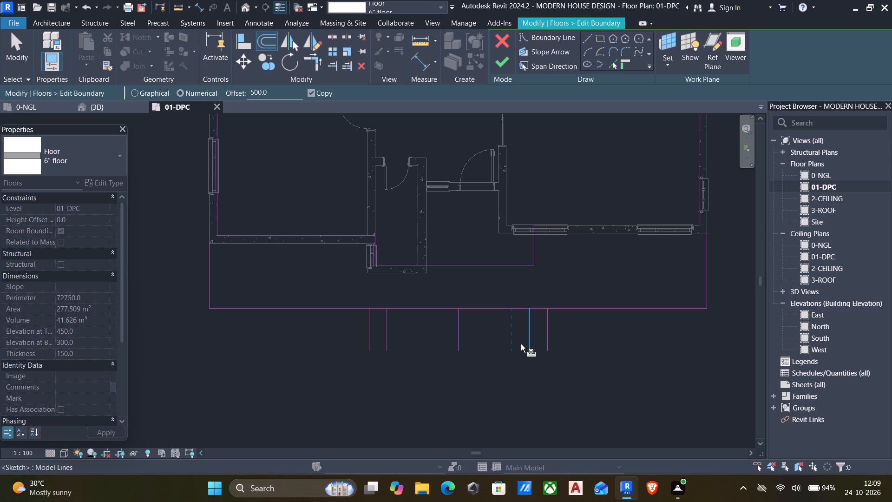
middle_click_drag(334, 263, 301, 293)
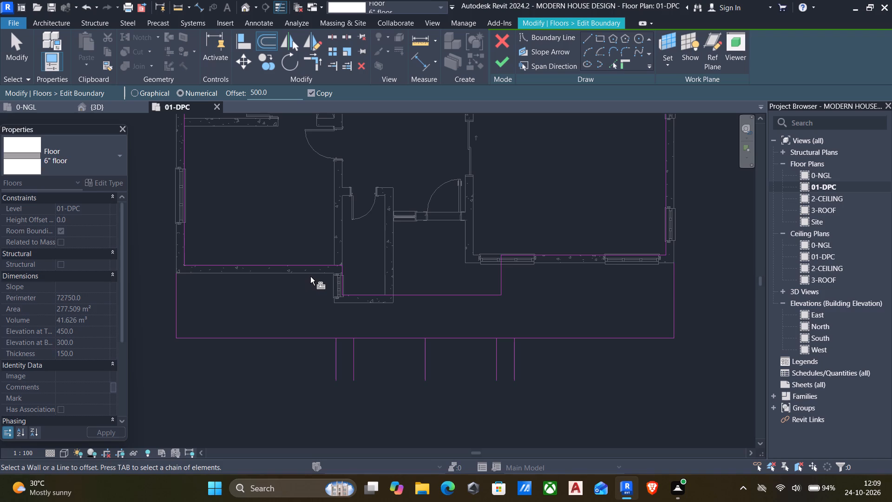
middle_click_drag(284, 289, 278, 283)
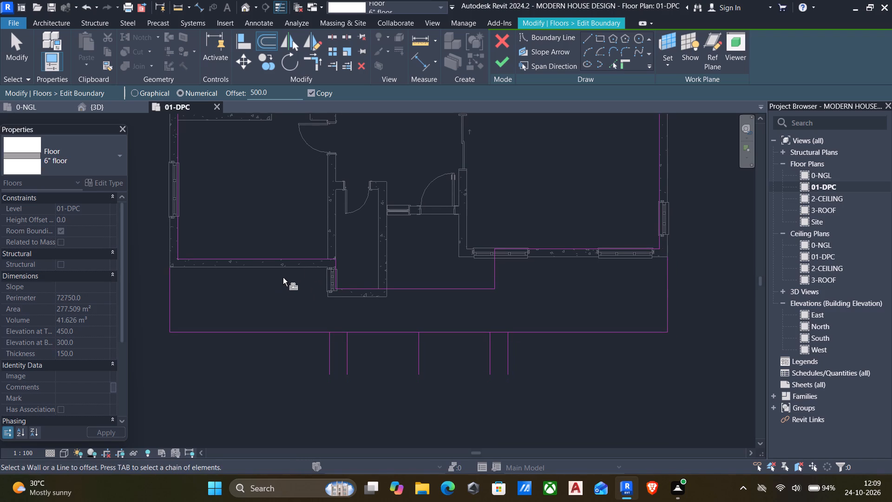
key("Escape")
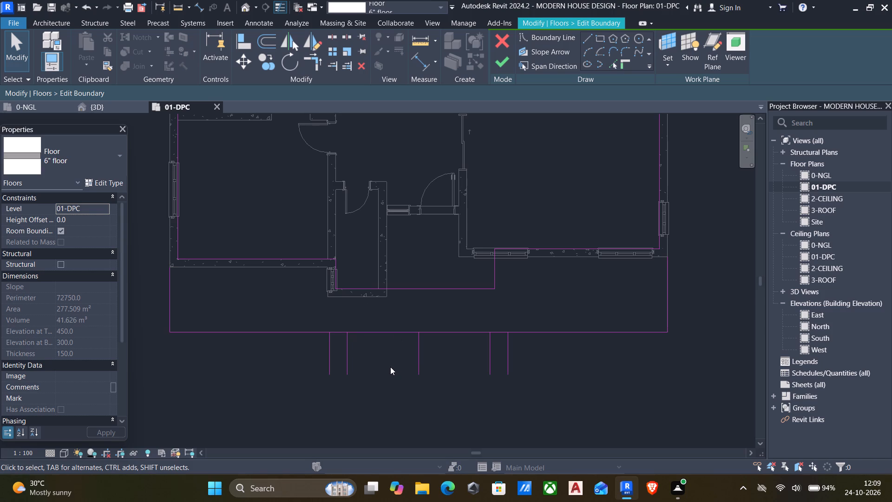
Align the entrance porch's west boundary line with the westernmost 1200 mm line in front of the strip.
key("a")
key("l")
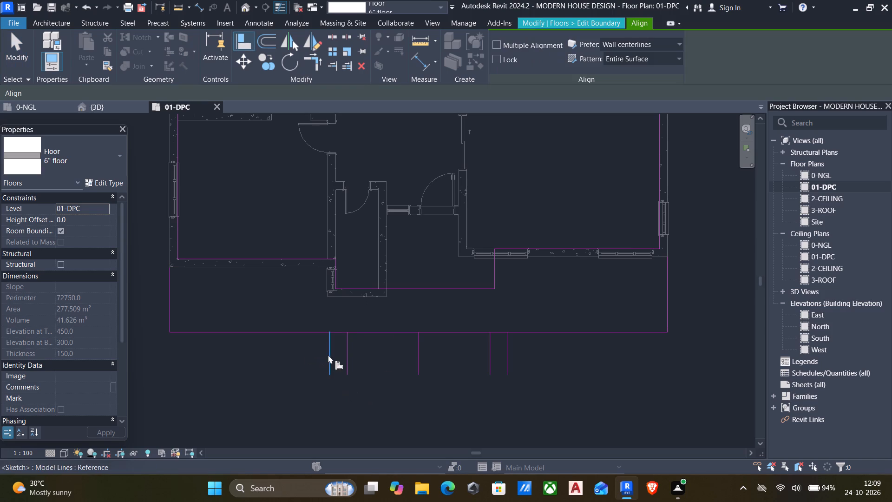
left_click(328, 355)
scroll(341, 264, "up", 3)
left_click(335, 263)
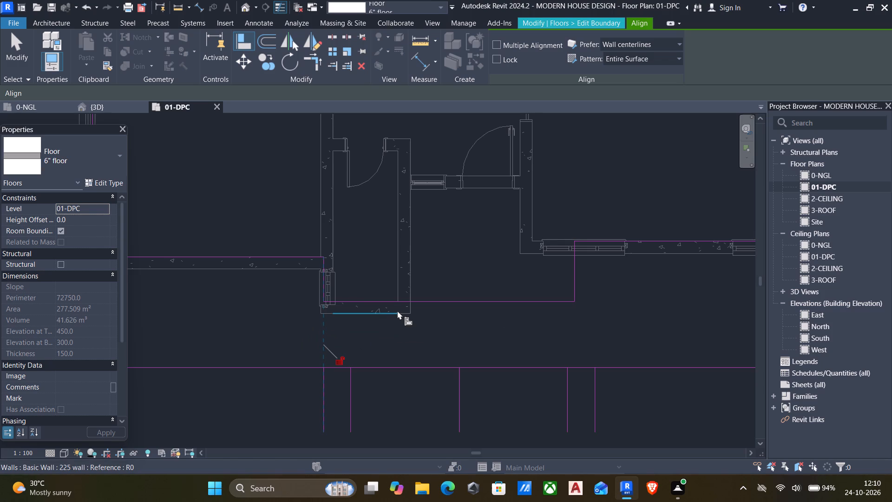
key("Escape")
key("Escape")
Delete the 780 mm boundary segment at the porch's southeast and extend the remaining south line to the porch's east edge.
left_click_drag(474, 325, 403, 273)
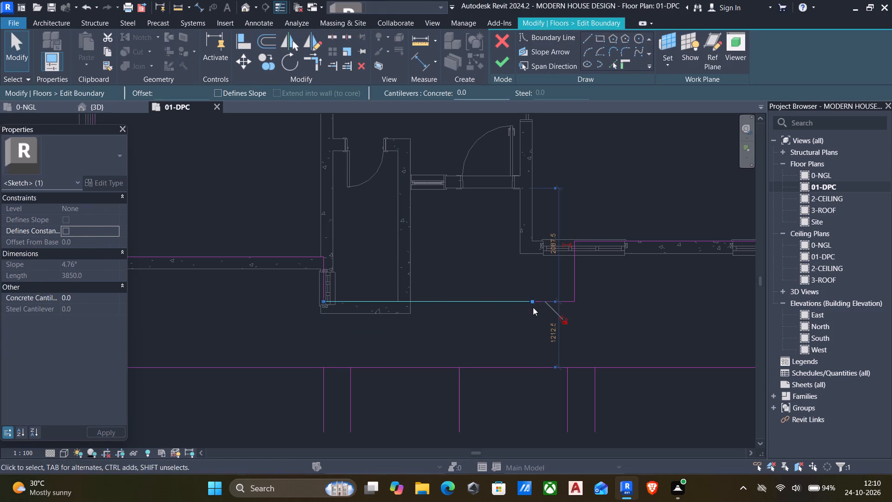
left_click(491, 275)
left_click(555, 305)
key("Delete")
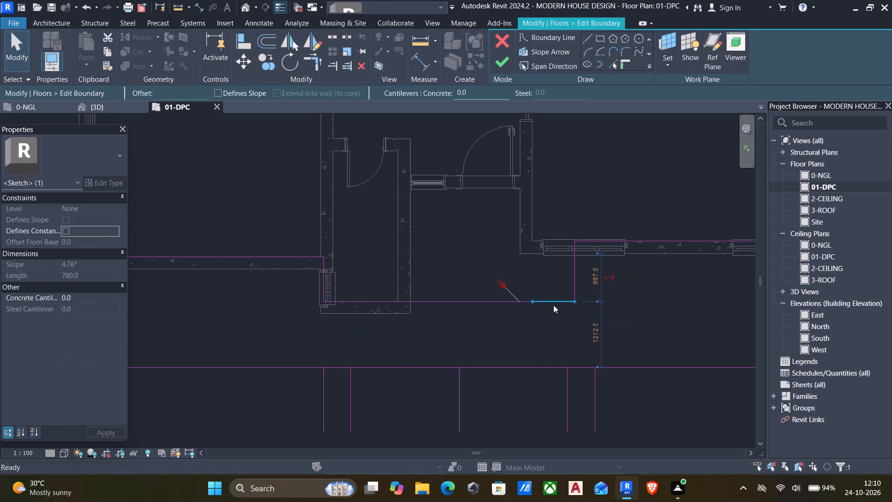
type("tr")
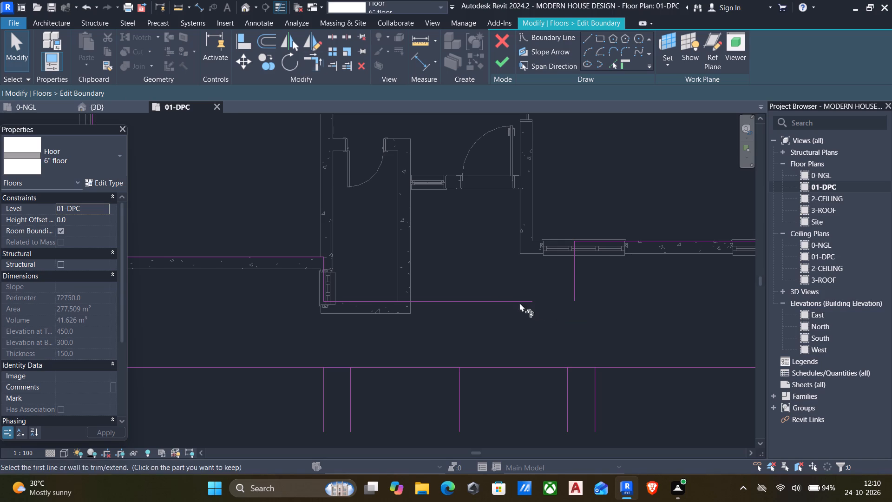
left_click_drag(487, 296, 492, 299)
left_click(498, 303)
left_click(571, 280)
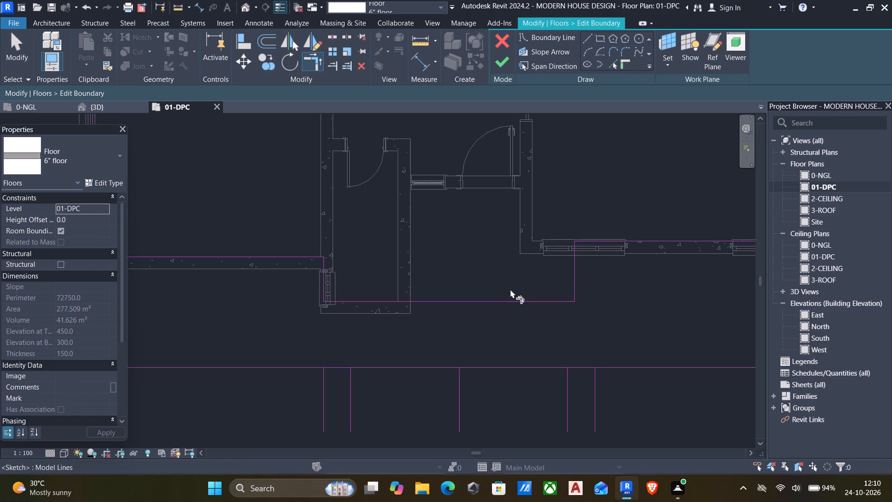
key("Escape")
Nudge the porch's south boundary line south to about 415 mm beyond the outer face of the porch wall.
left_click_drag(512, 326, 512, 326)
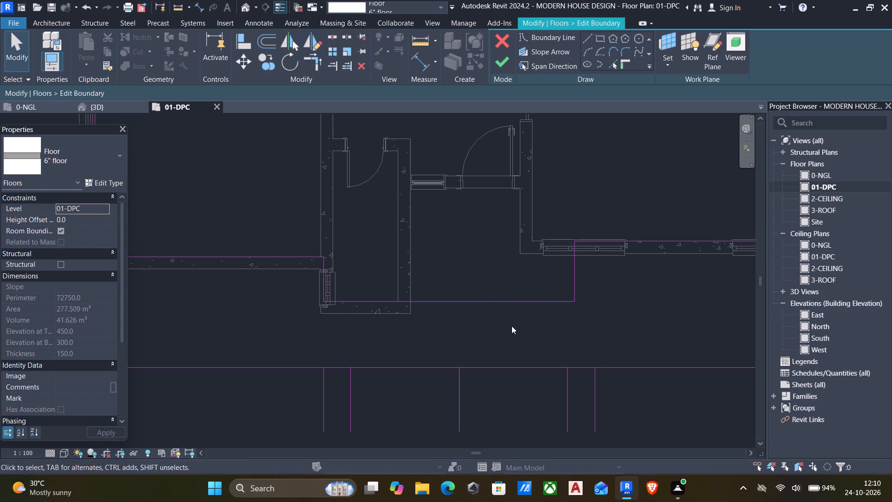
left_click_drag(512, 326, 400, 272)
key("Down")
key("Down")
key("Down")
key("Down")
key("Down")
key("Down")
key("Down")
key("Down")
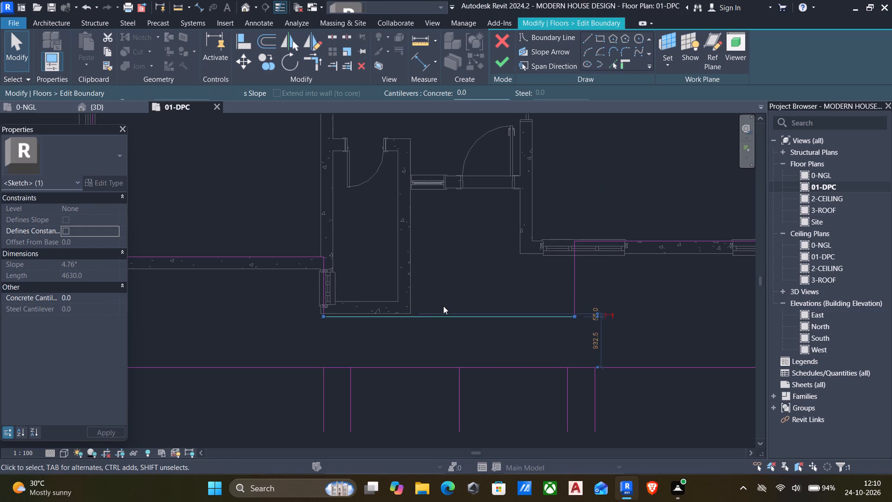
key("Down")
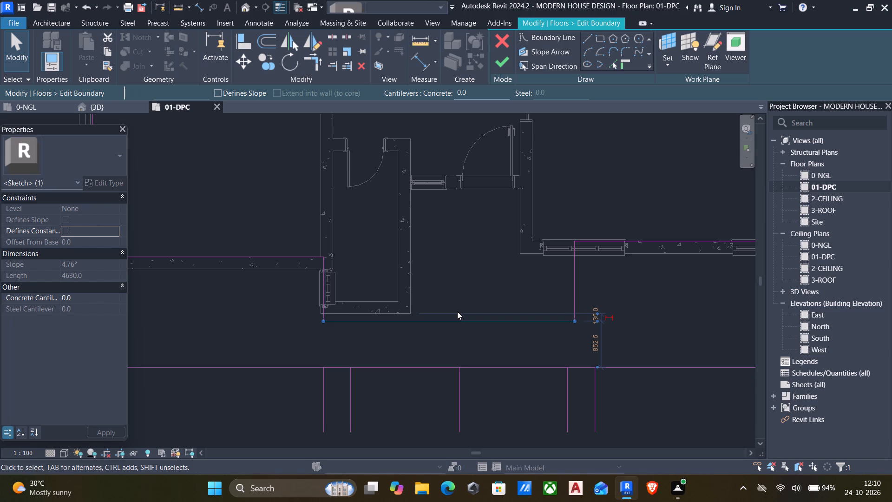
key("Down")
key("Down")
key("Down")
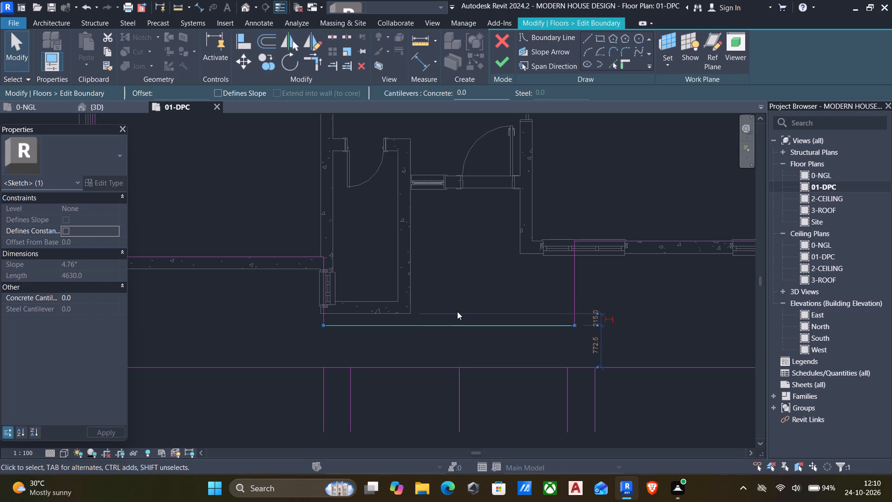
key("Down")
key("Down")
key("Down")
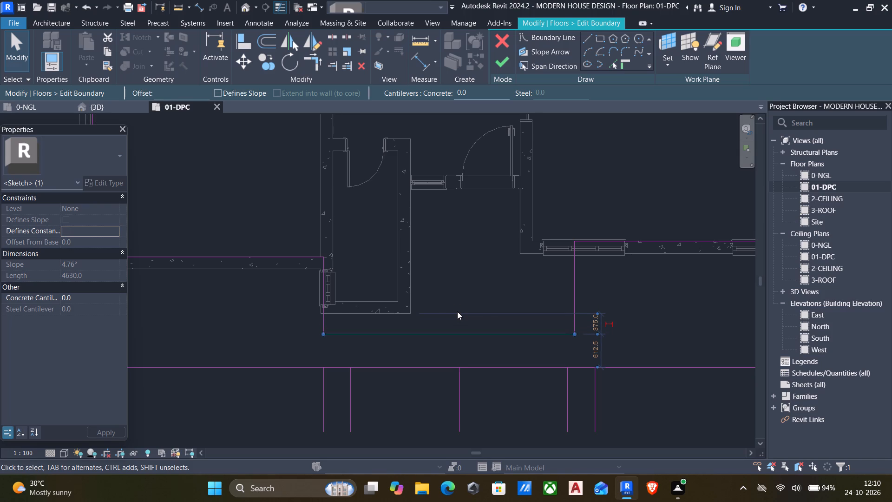
key("Down")
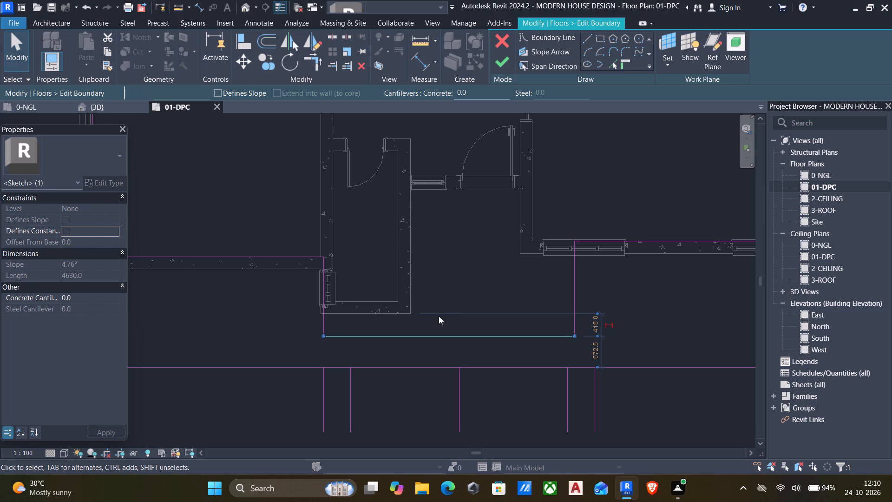
Add a boundary line along the inner face of the small front room's west wall and extend the south wall's boundary line to it.
scroll(327, 255, "up", 4)
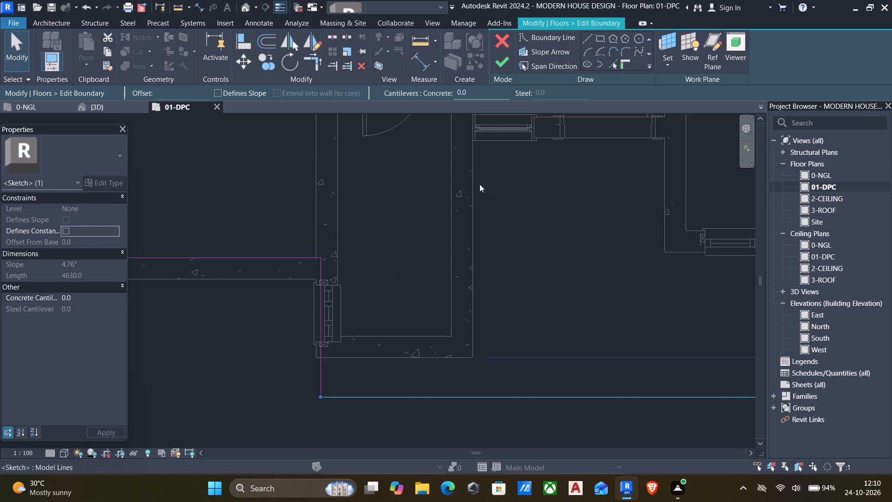
left_click(610, 65)
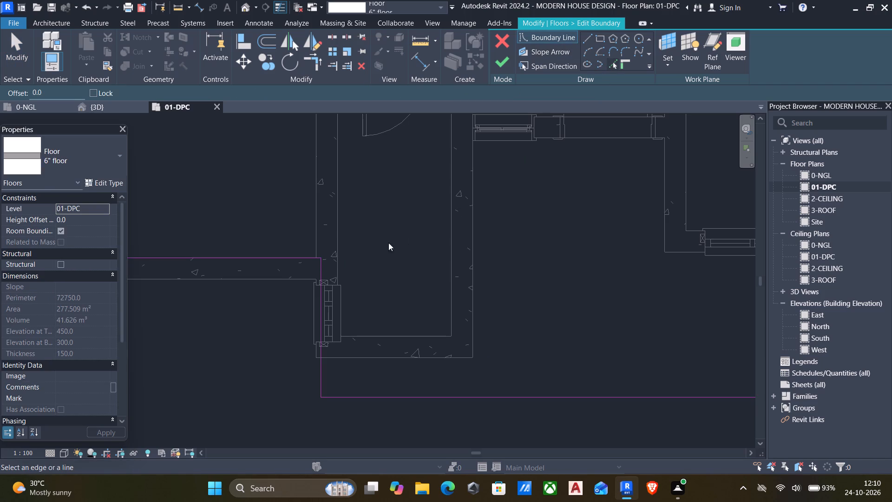
left_click(334, 270)
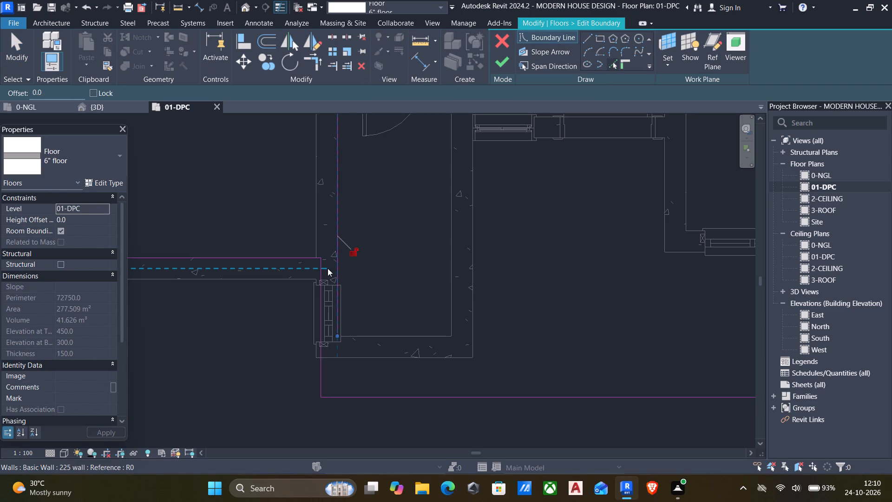
key("Escape")
type("tr")
left_click(285, 259)
left_click(335, 266)
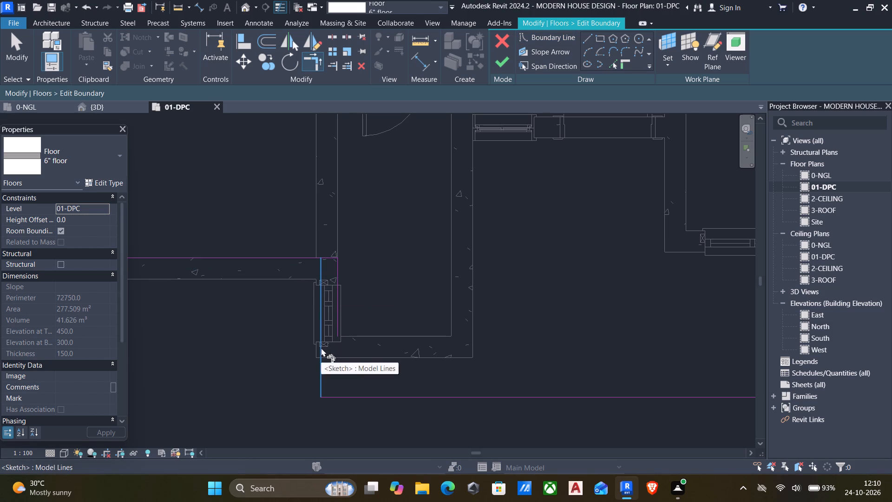
Draw a 175 mm boundary line along the outer face of the small front room's south wall, starting at the porch's west boundary line.
scroll(338, 357, "up", 4)
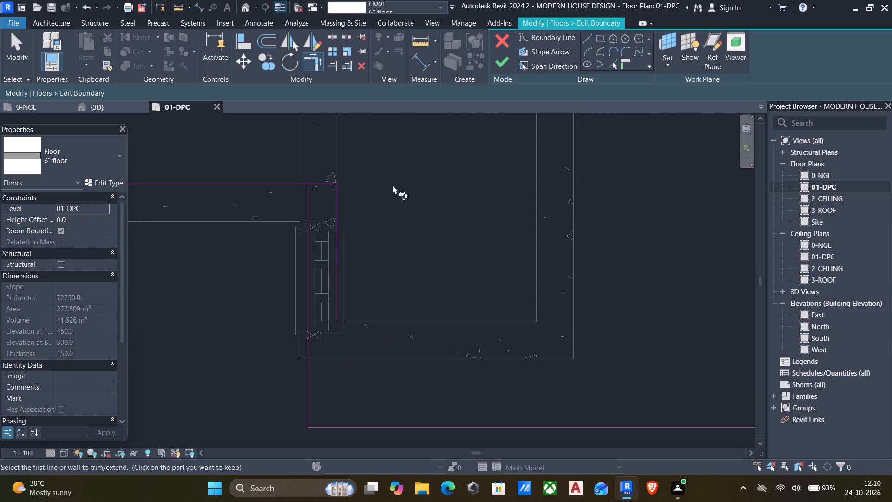
left_click(587, 39)
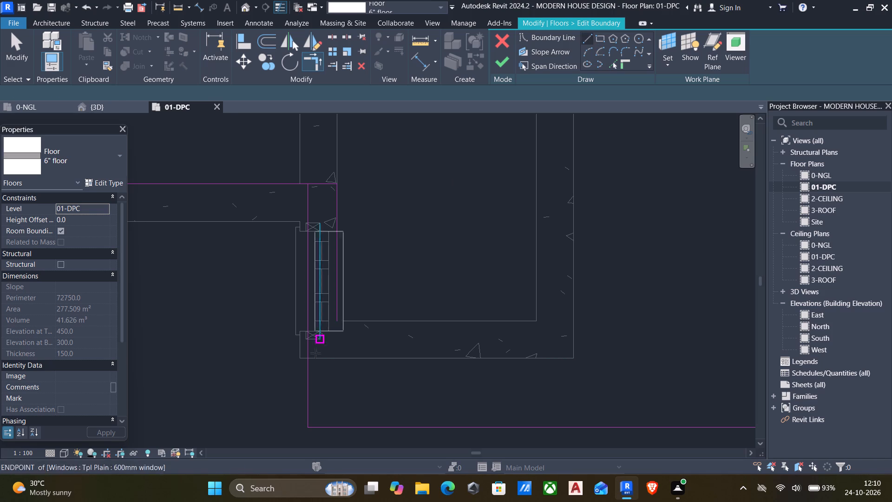
scroll(311, 360, "up", 5)
scroll(344, 312, "up", 5)
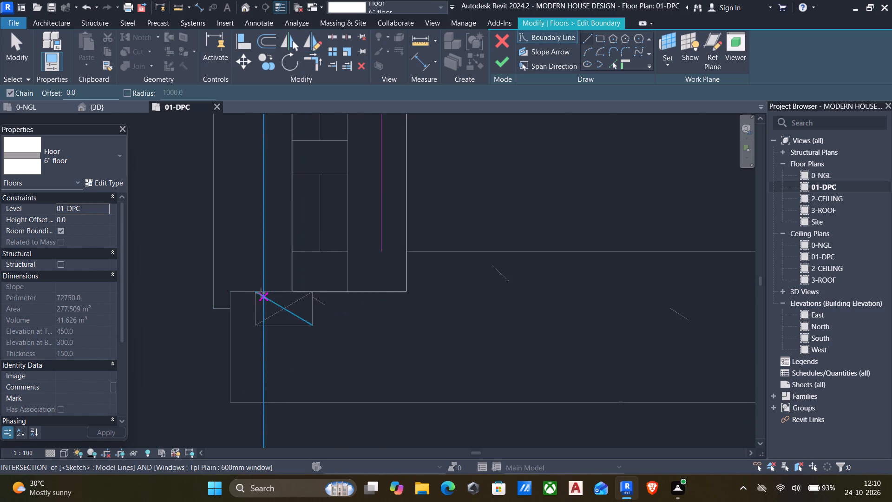
scroll(261, 293, "down", 4)
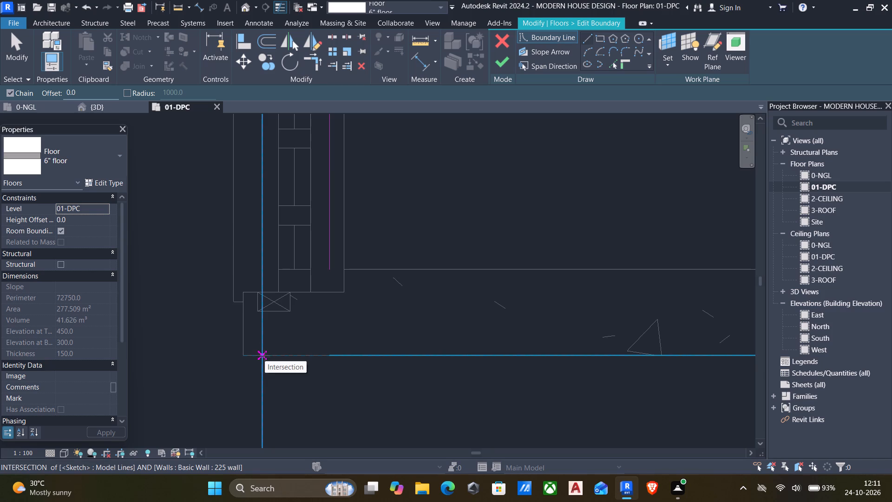
left_click(265, 356)
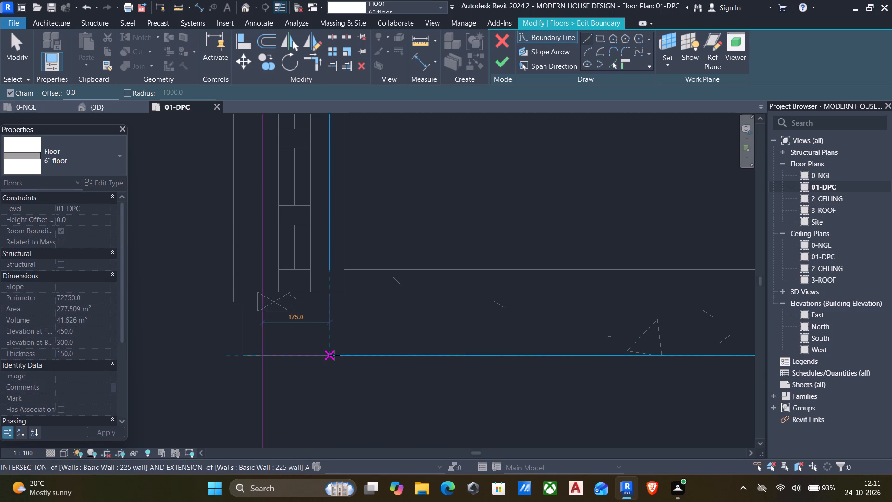
scroll(334, 355, "down", 3)
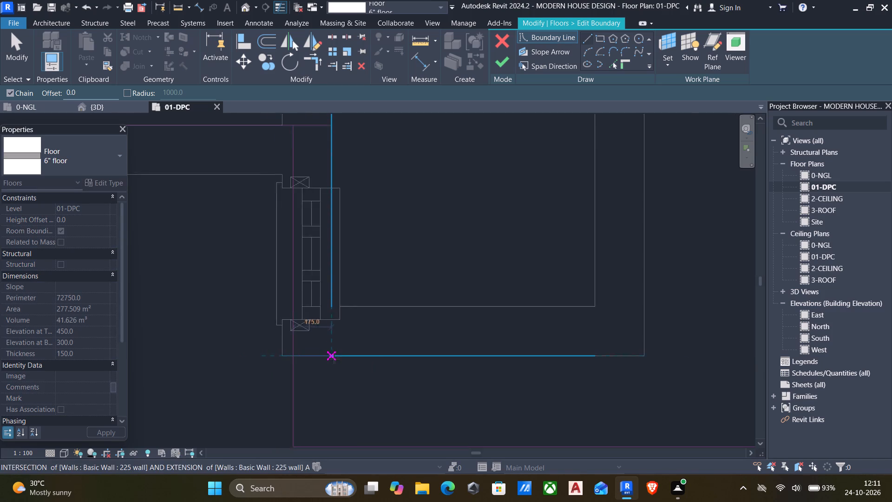
scroll(334, 358, "down", 3)
middle_click_drag(334, 358, 323, 371)
scroll(323, 372, "up", 1)
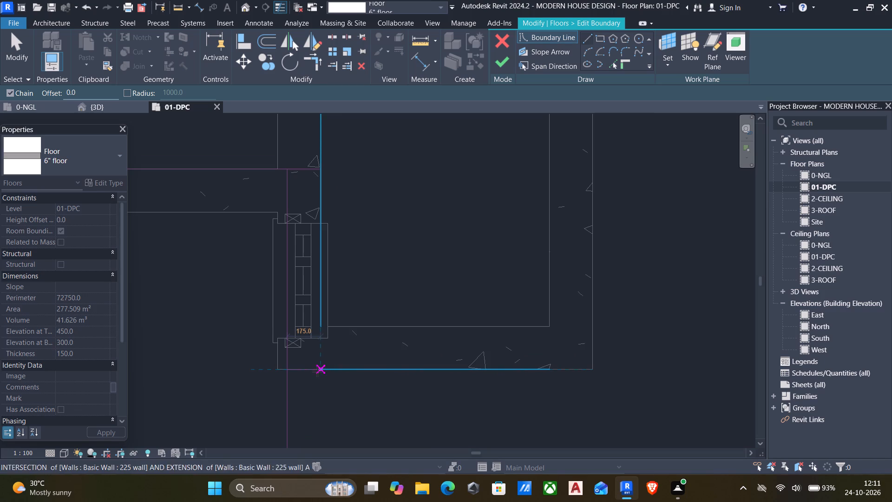
left_click(317, 371)
key("Escape")
Trim the 175 mm segment into corners with the line along the west wall's inner face and the porch's west boundary line.
key("t")
key("r")
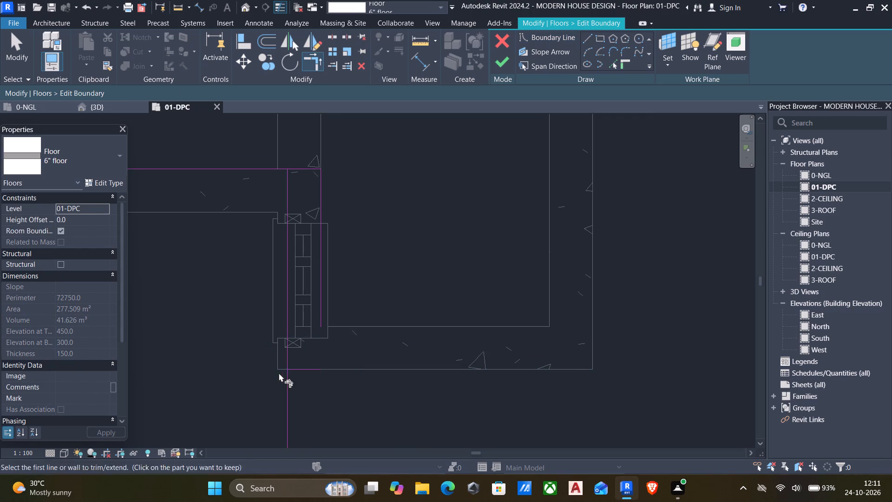
left_click(298, 372)
left_click(325, 306)
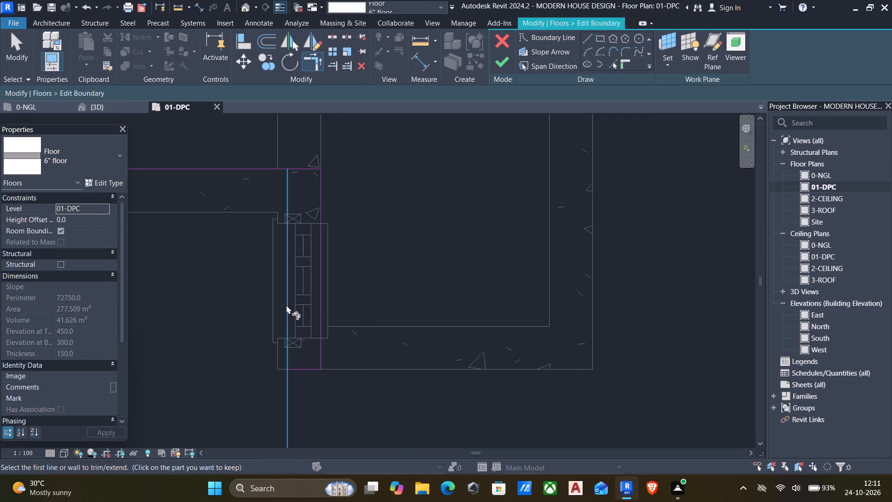
key("Escape")
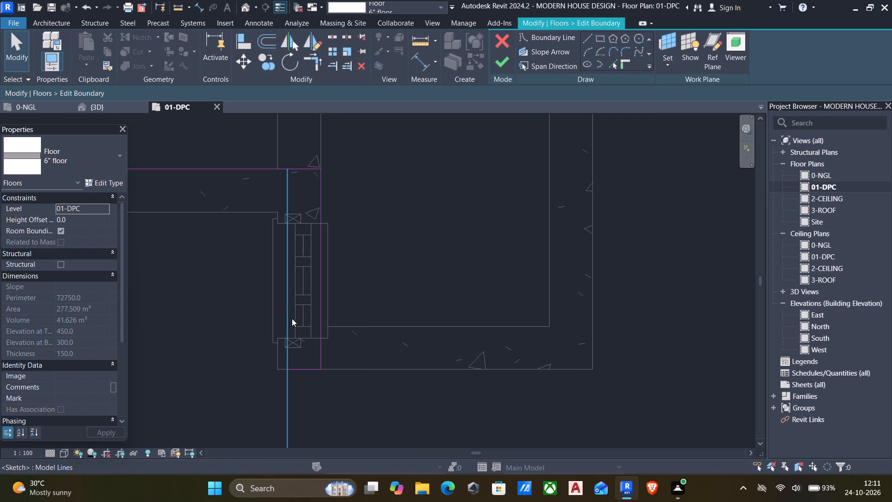
middle_click_drag(287, 385, 239, 316)
type("tr")
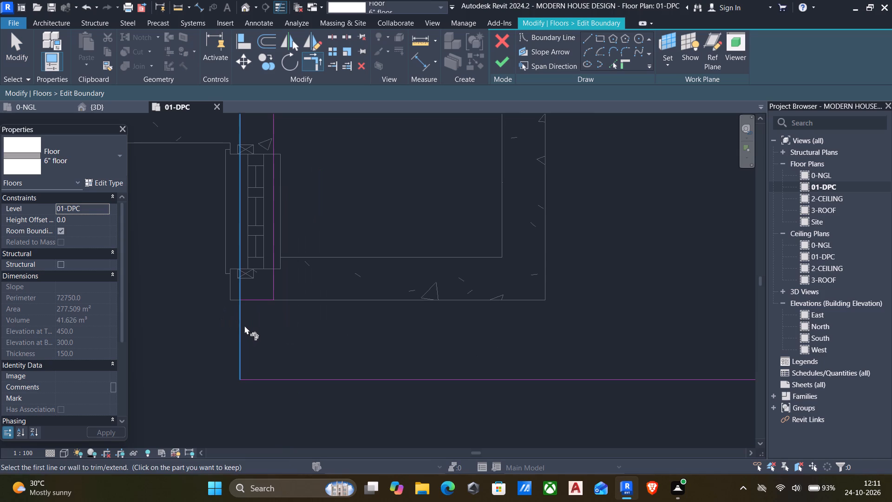
left_click(242, 330)
left_click(252, 299)
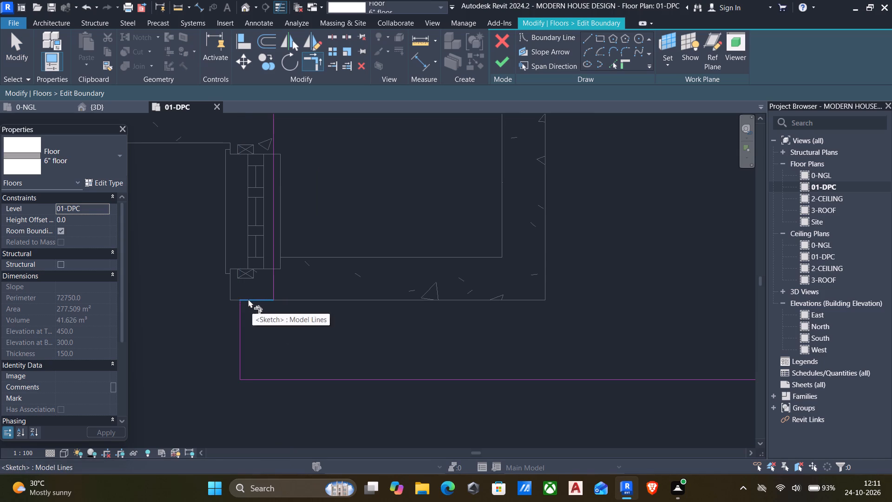
Delete the outer south strip's outline and the five short lines in front of it, and finish the floor boundary edit.
scroll(223, 310, "down", 4)
middle_click_drag(218, 331, 214, 304)
scroll(230, 295, "down", 2)
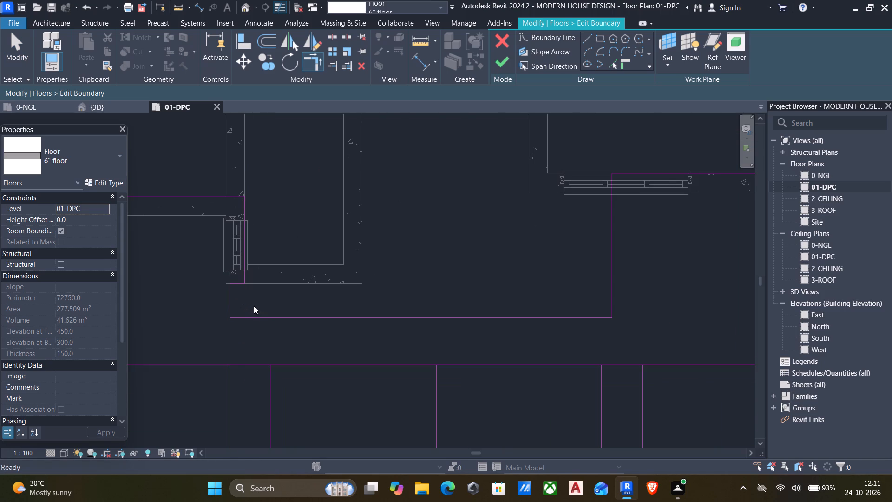
key("Escape")
middle_click_drag(306, 339, 227, 273)
scroll(227, 273, "down", 3)
middle_click_drag(318, 340, 331, 327)
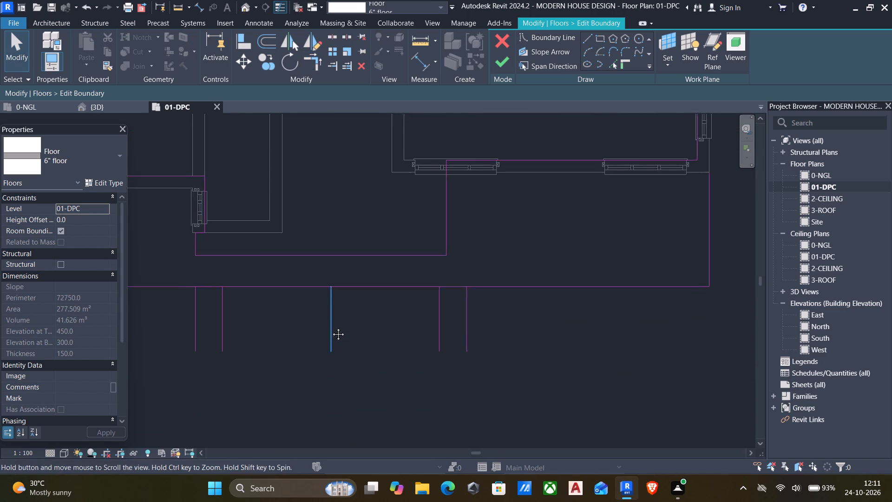
middle_click_drag(331, 327, 334, 322)
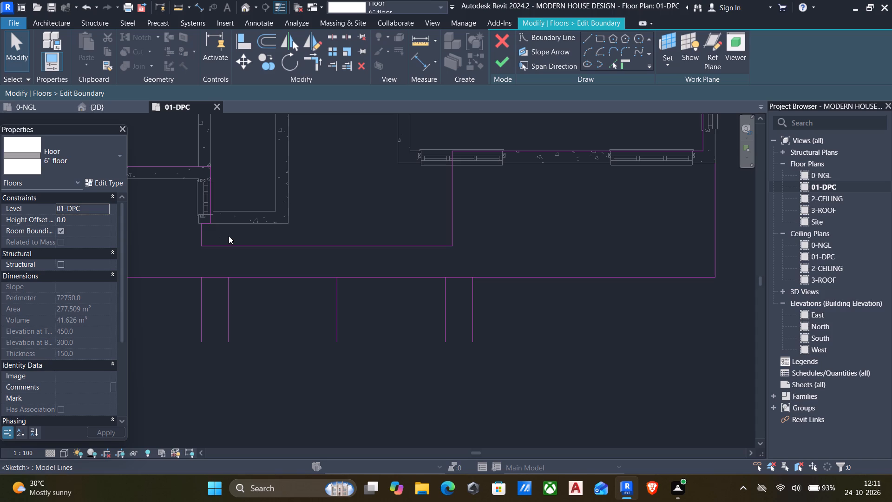
scroll(308, 273, "down", 2)
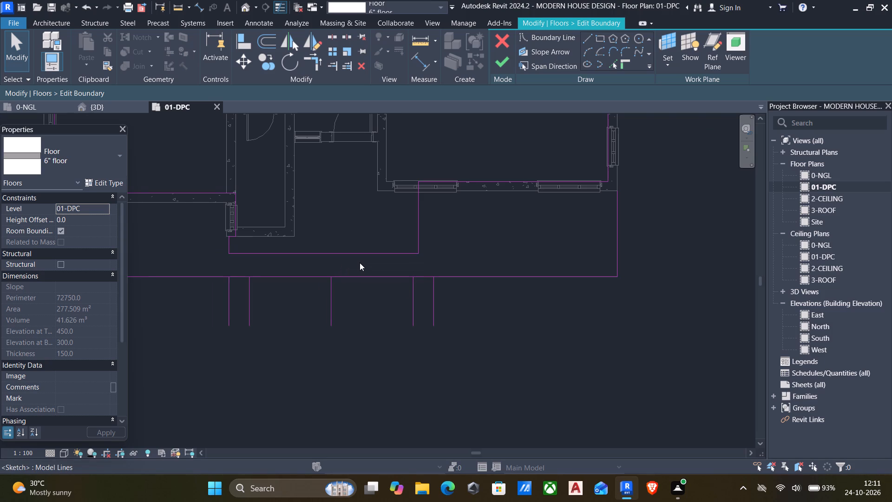
scroll(378, 268, "down", 5)
left_click_drag(559, 330, 391, 284)
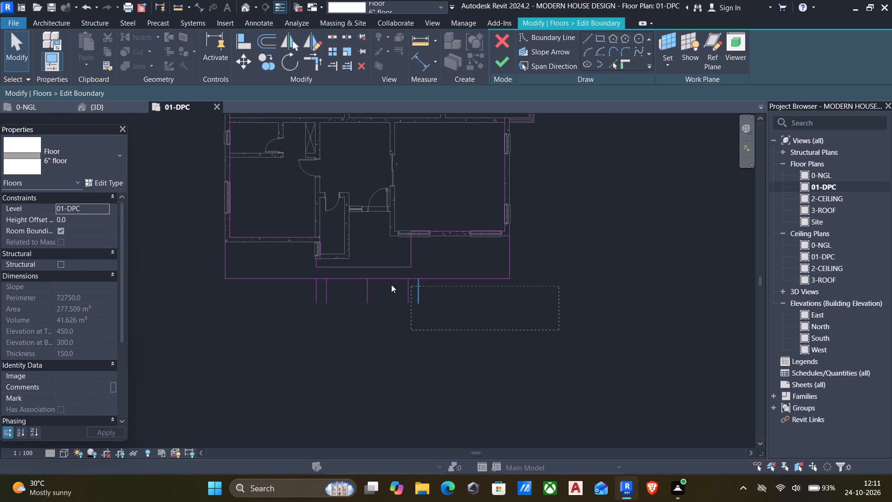
left_click_drag(391, 284, 192, 272)
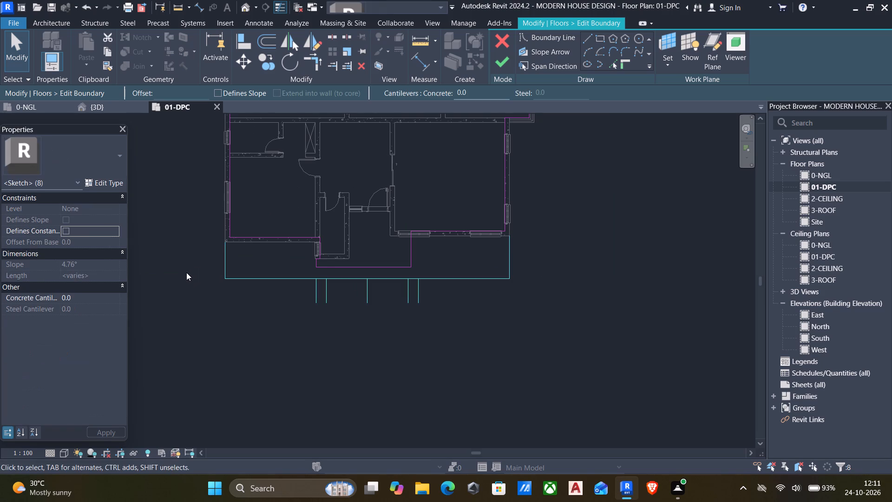
key("Delete")
left_click(497, 63)
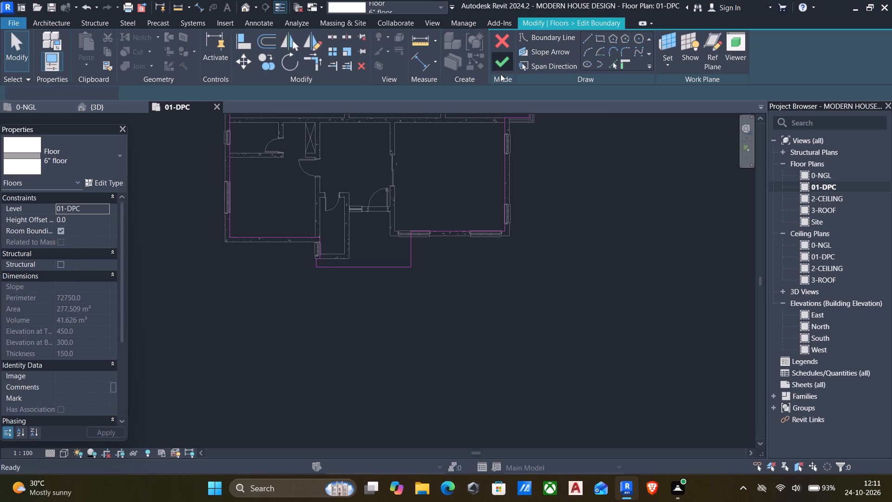
left_click(542, 249)
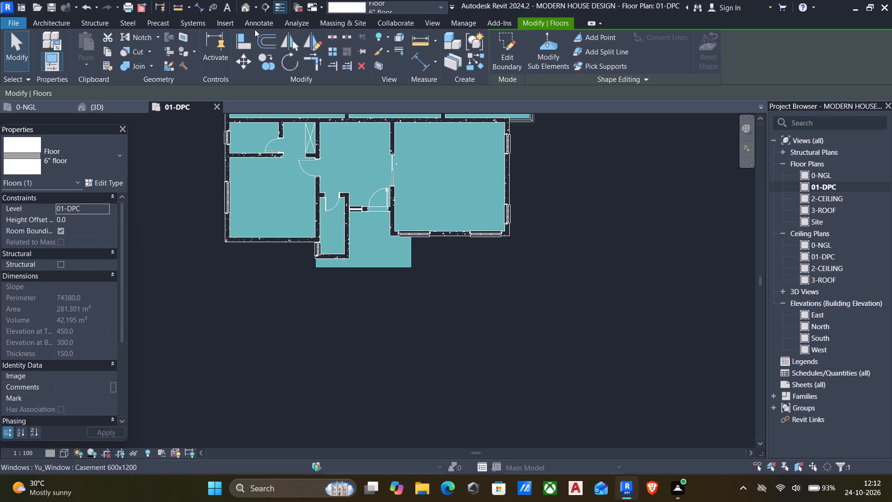
Create a floor similar to the northwest verandah's 6" step slab, picking the entrance porch's west, south and east edges as boundary lines.
middle_click_drag(205, 189, 328, 350)
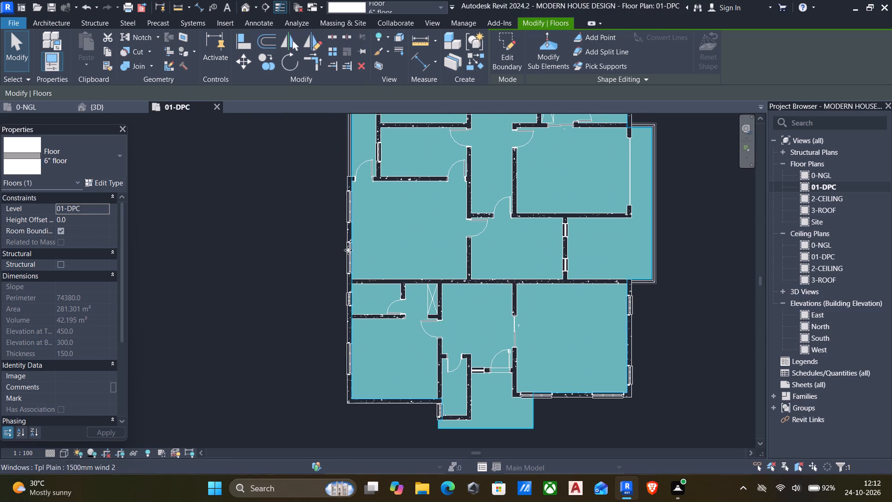
middle_click_drag(337, 192, 323, 352)
left_click(334, 212)
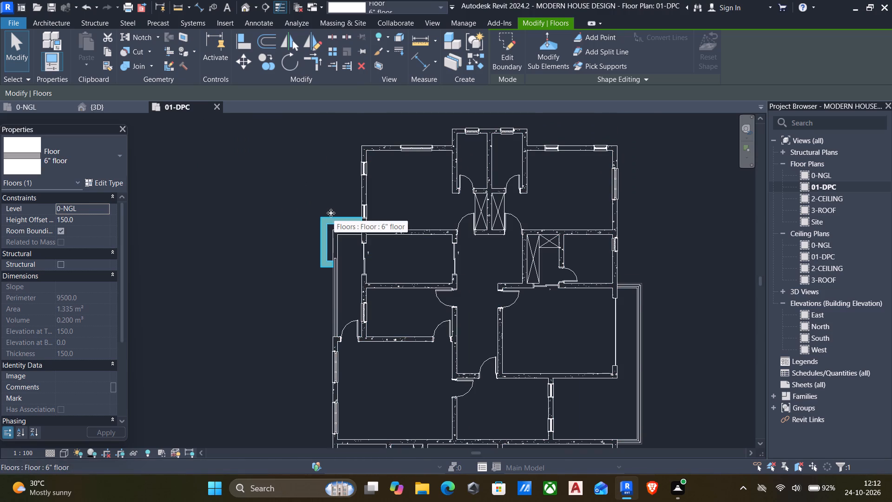
key("c")
key("s")
middle_click_drag(308, 304, 282, 224)
scroll(309, 293, "down", 6)
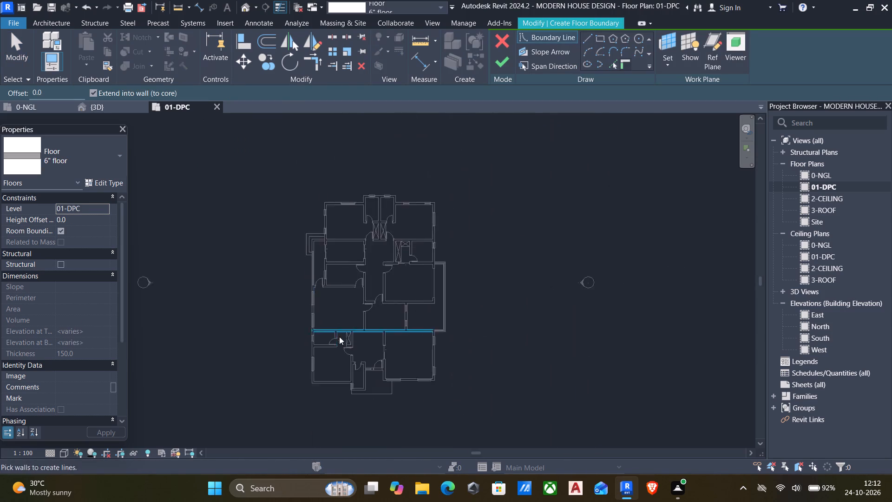
middle_click_drag(339, 337, 361, 255)
scroll(382, 322, "up", 7)
scroll(355, 263, "up", 5)
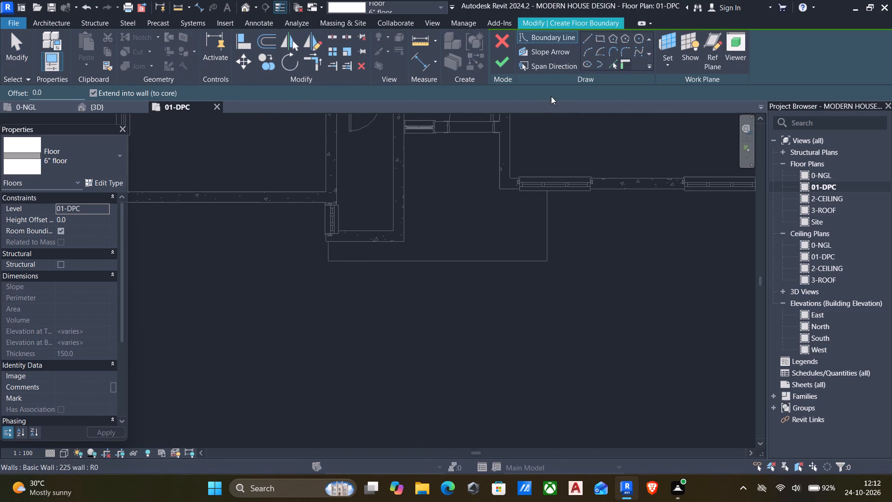
left_click(611, 64)
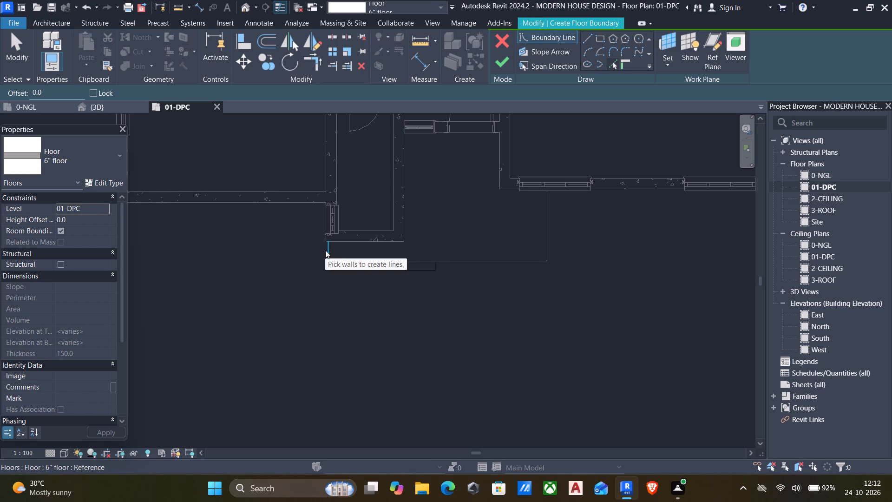
left_click(325, 250)
left_click(380, 261)
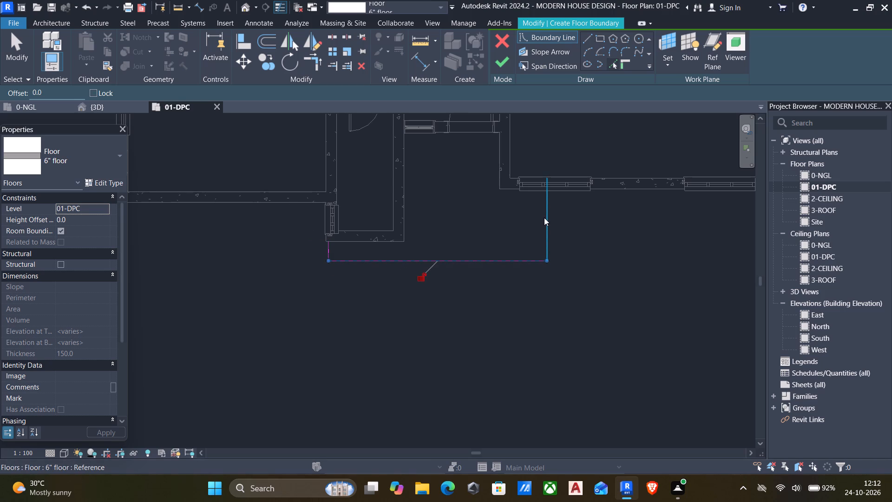
left_click(544, 218)
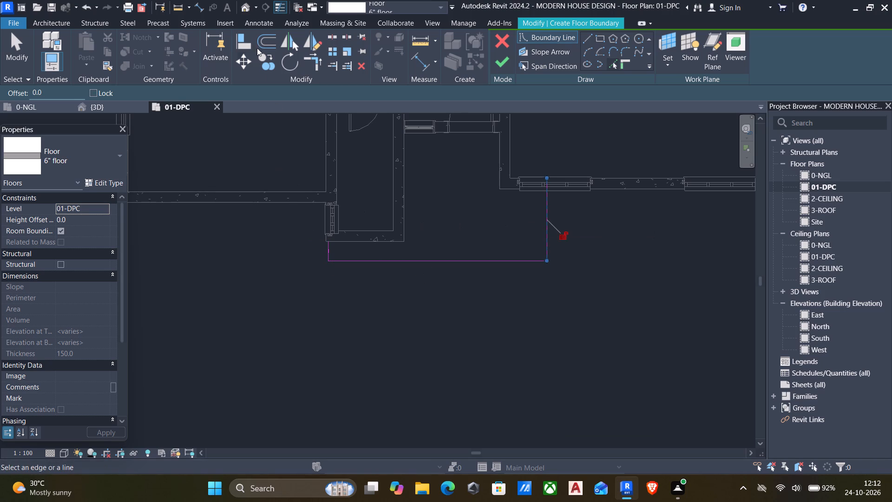
Offset copies of the three picked porch edge lines outward by 300 mm.
left_click(266, 42)
left_click_drag(271, 92, 174, 95)
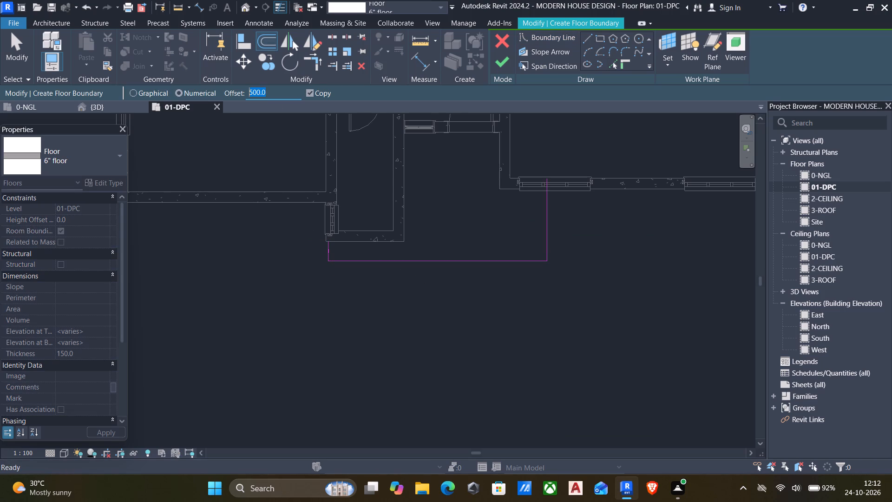
key("3")
key("0")
key("0")
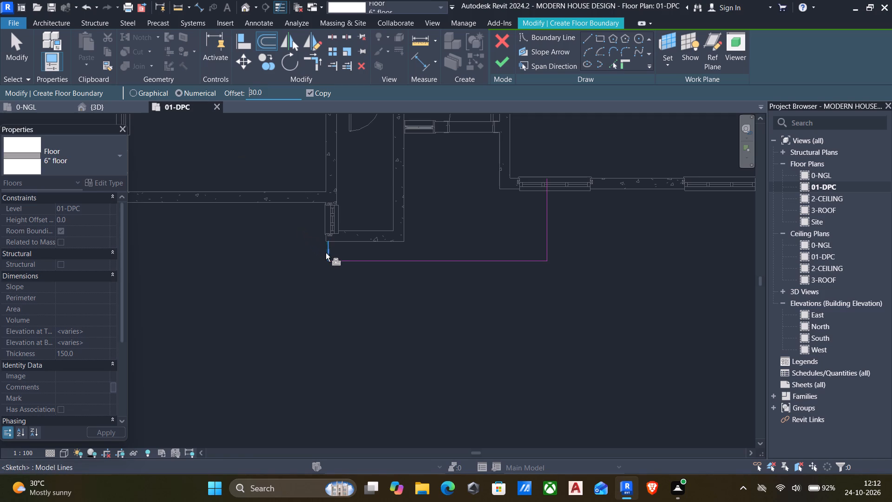
left_click_drag(275, 91, 194, 95)
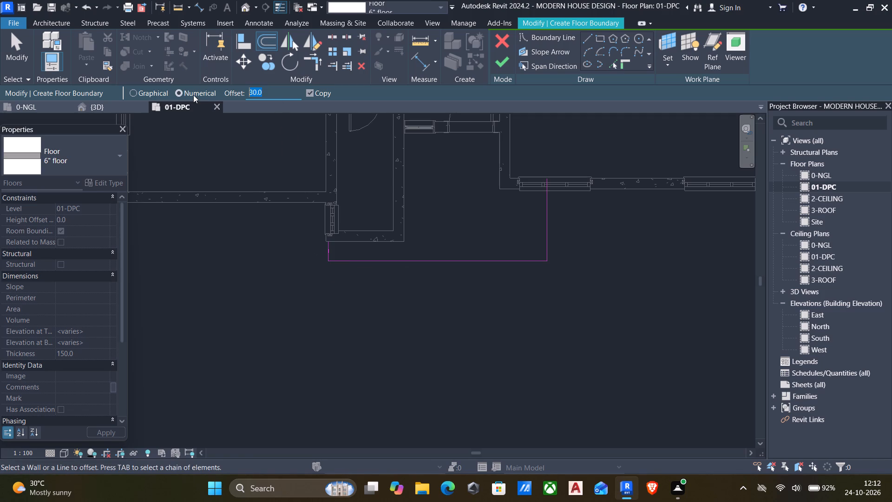
key("3")
key("0")
key("0")
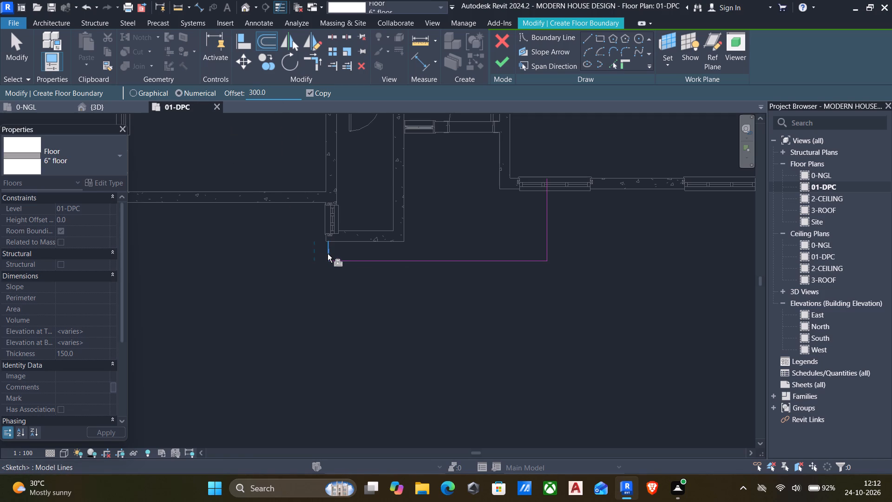
left_click(328, 254)
left_click(371, 264)
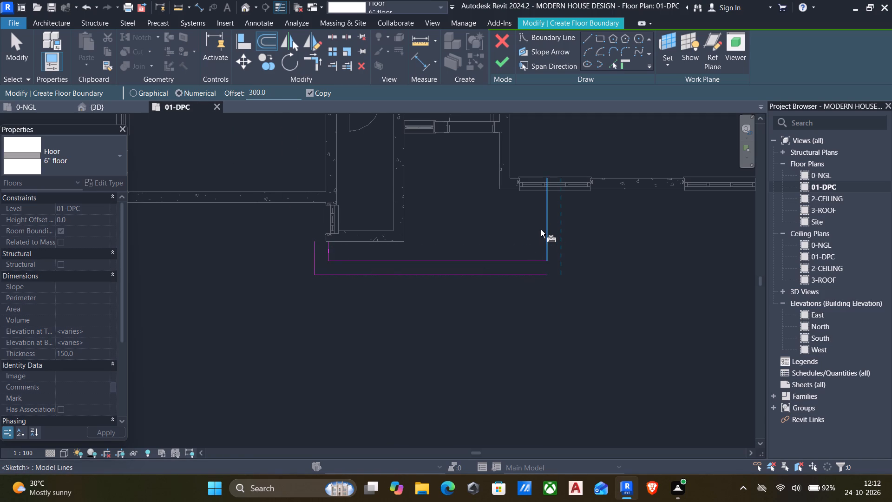
left_click(547, 234)
Close the west end of the porch step with a 300 mm boundary line along the wall's south face.
middle_click_drag(459, 315, 427, 294)
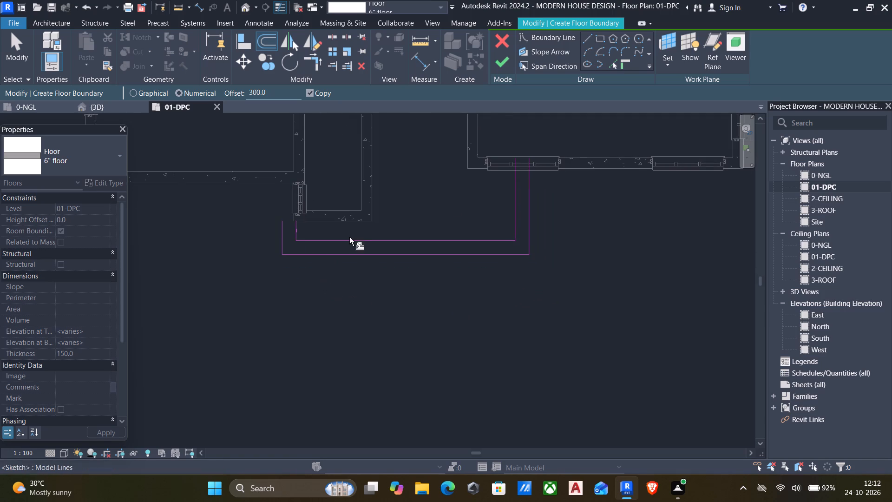
left_click(589, 35)
scroll(317, 221, "up", 5)
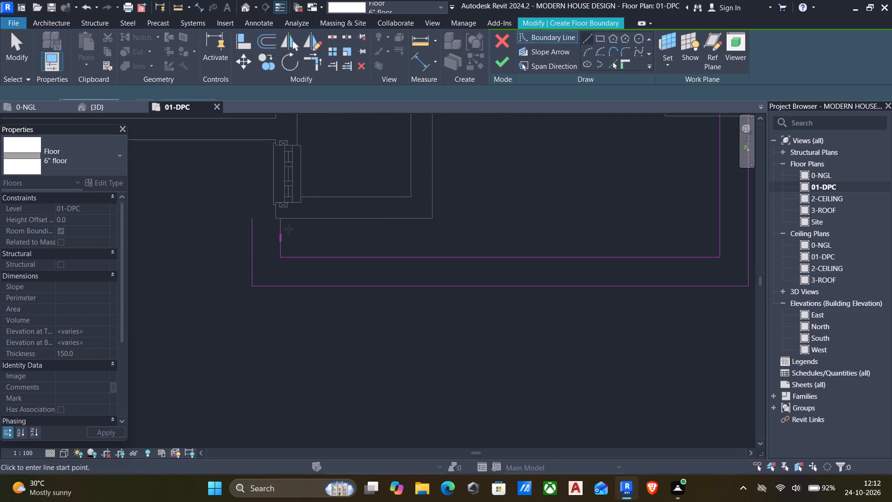
scroll(272, 227, "up", 5)
left_click(288, 210)
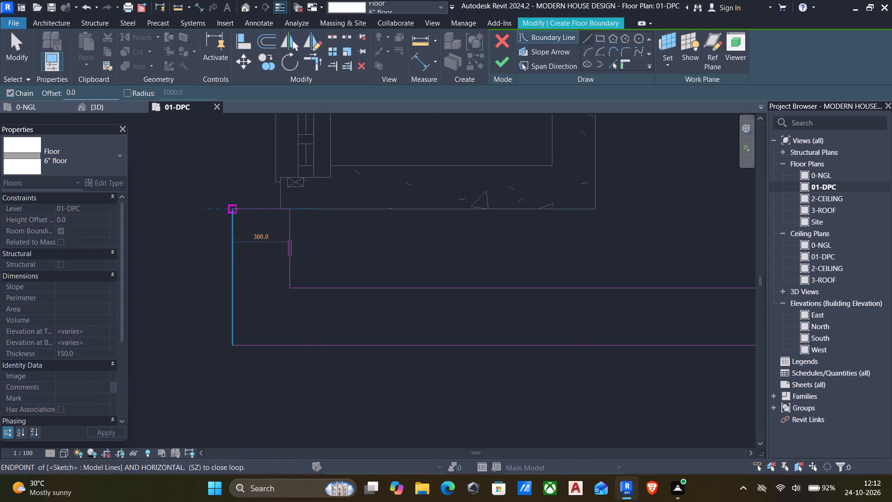
left_click(234, 210)
key("Escape")
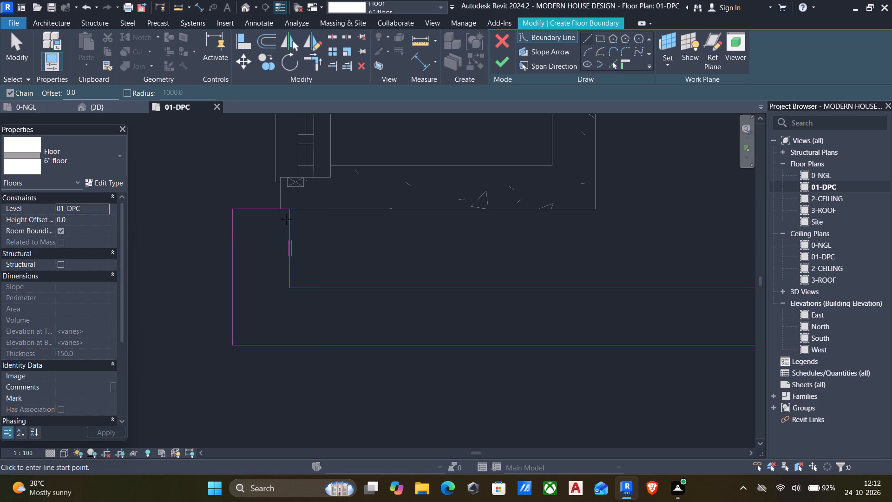
Close the east end of the porch step with a 300 mm boundary line along the window's outer edge.
middle_click_drag(462, 245, 283, 352)
scroll(279, 353, "down", 5)
middle_click_drag(645, 263, 481, 349)
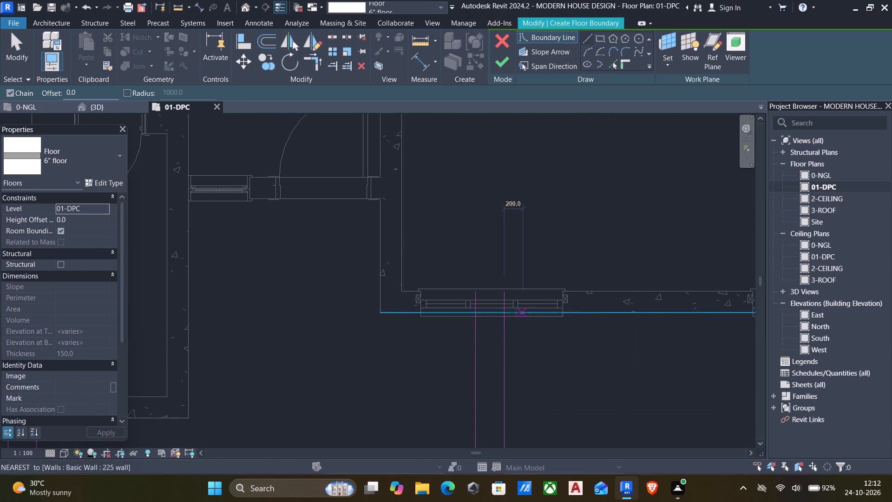
scroll(512, 313, "up", 4)
scroll(458, 322, "up", 3)
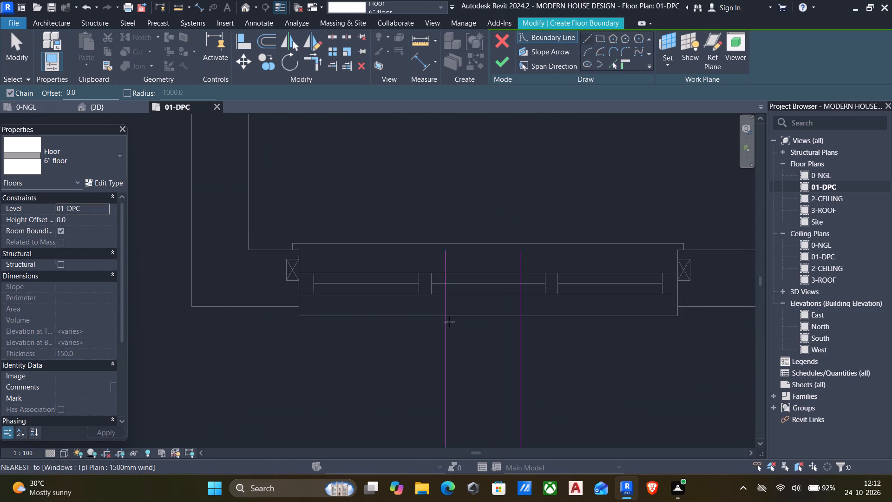
left_click(446, 317)
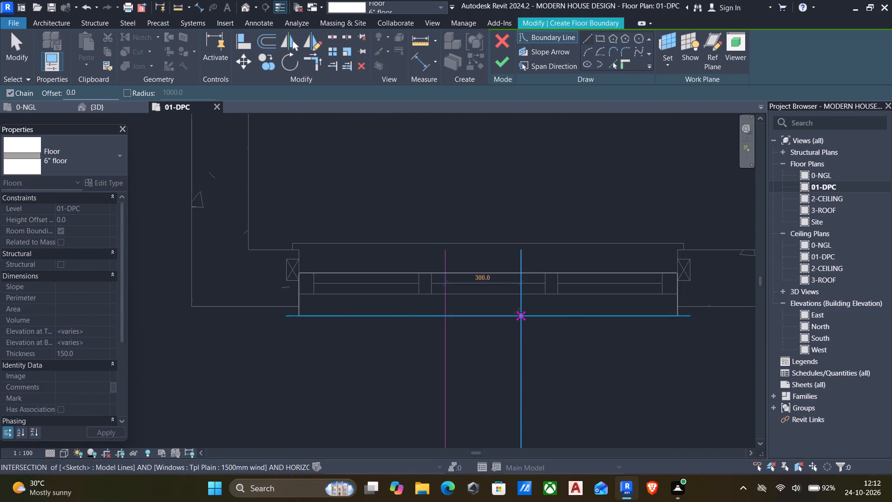
left_click(518, 312)
key("Escape")
key("Escape")
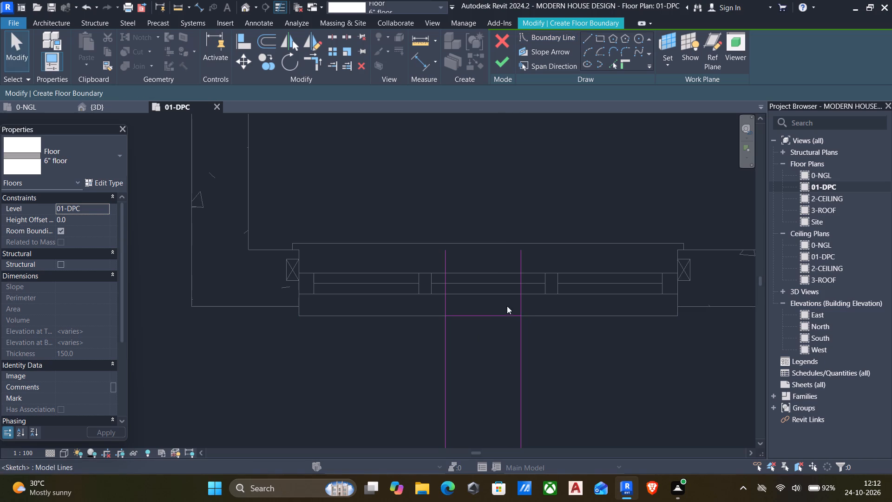
Trim the step's inner and outer east boundary lines into corners with the closing line at the window.
key("t")
key("r")
left_click(441, 354)
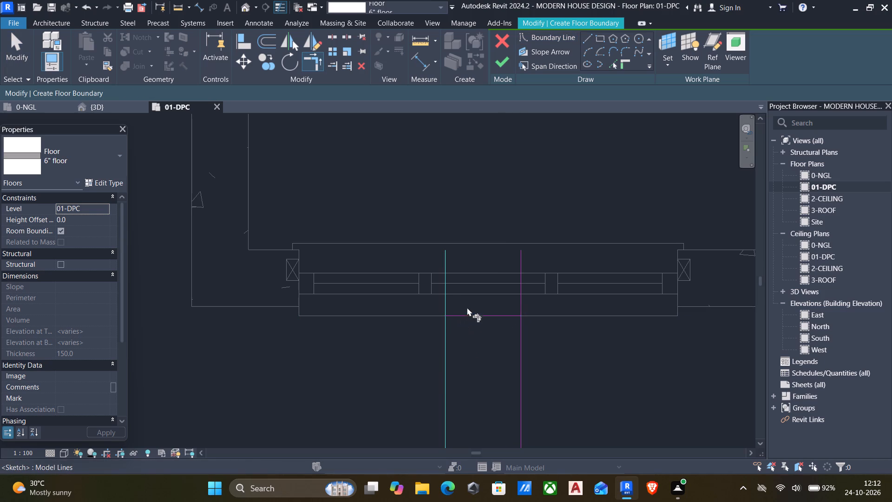
left_click(469, 314)
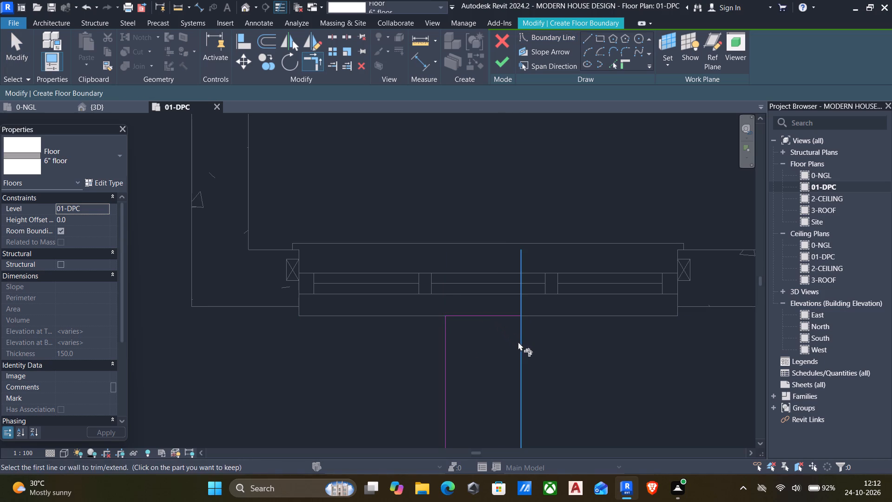
left_click(518, 342)
left_click(500, 314)
scroll(497, 373, "down", 7)
middle_click_drag(495, 377, 455, 251)
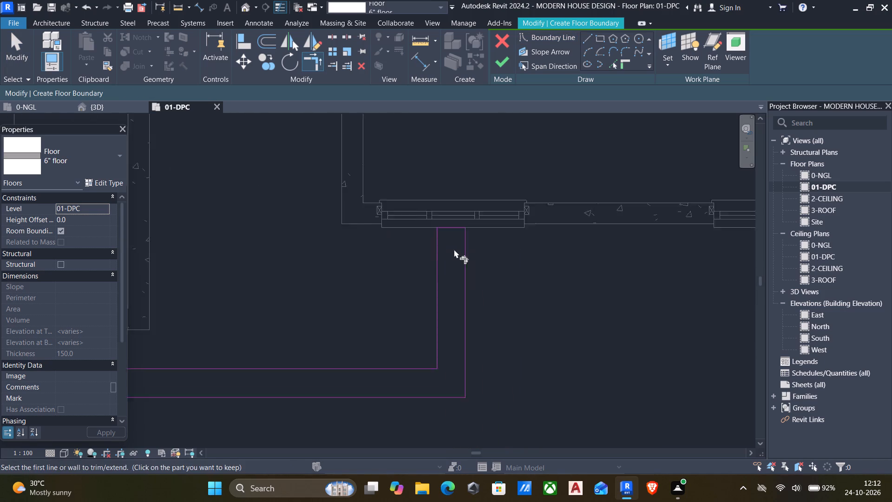
scroll(454, 249, "up", 1)
scroll(445, 279, "down", 5)
middle_click_drag(445, 292, 501, 263)
key("Escape")
Finish the floor sketch of the 6" step around the entrance porch.
middle_click_drag(418, 285, 420, 271)
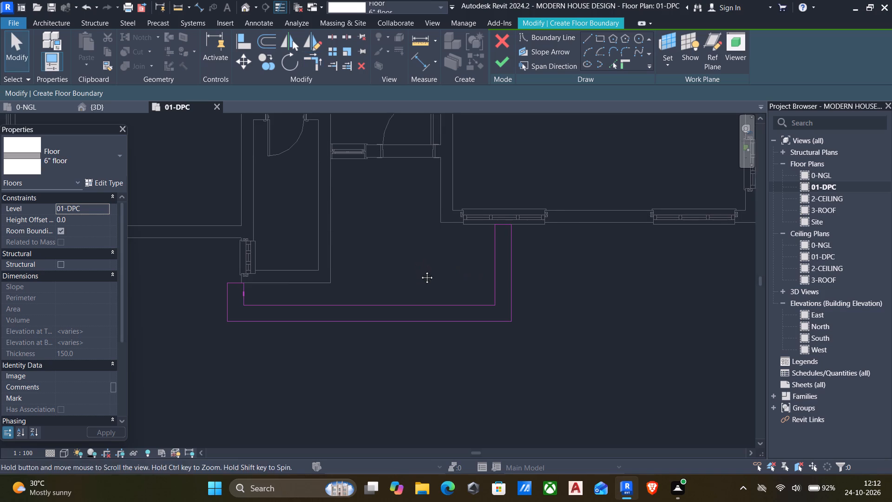
middle_click_drag(420, 271, 422, 261)
middle_click_drag(486, 351, 439, 308)
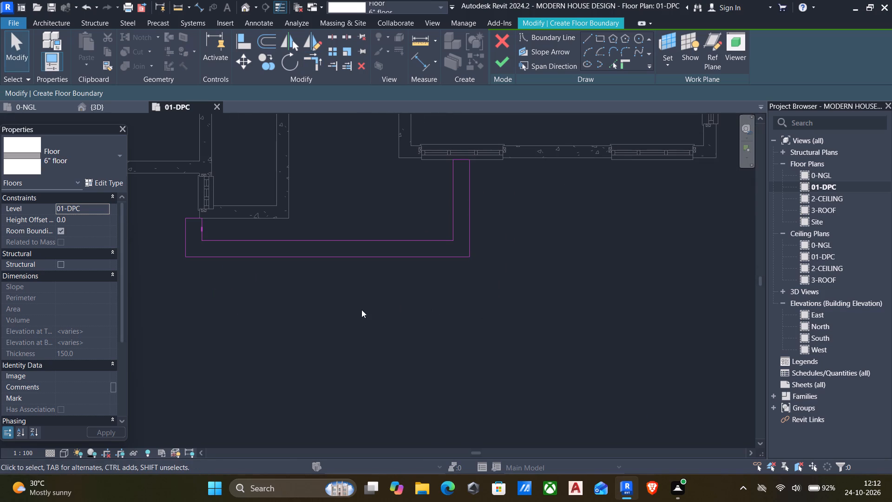
middle_click_drag(361, 310, 366, 342)
scroll(367, 346, "down", 2)
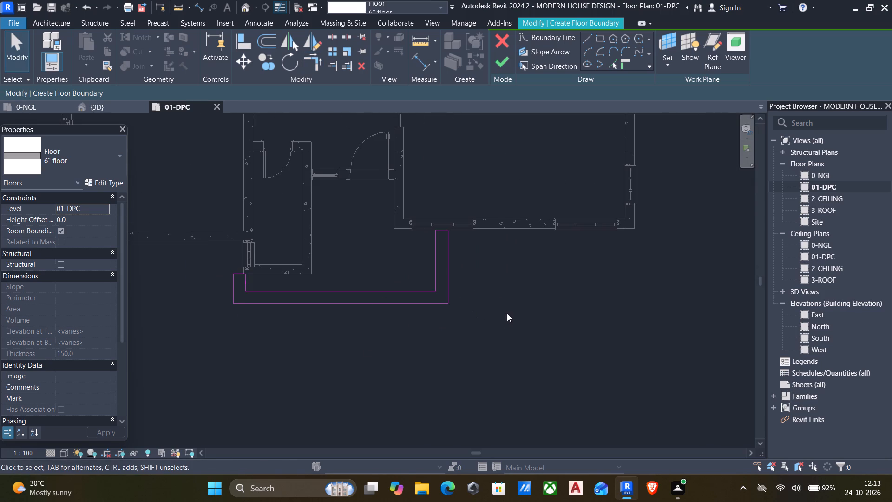
middle_click_drag(507, 313, 479, 283)
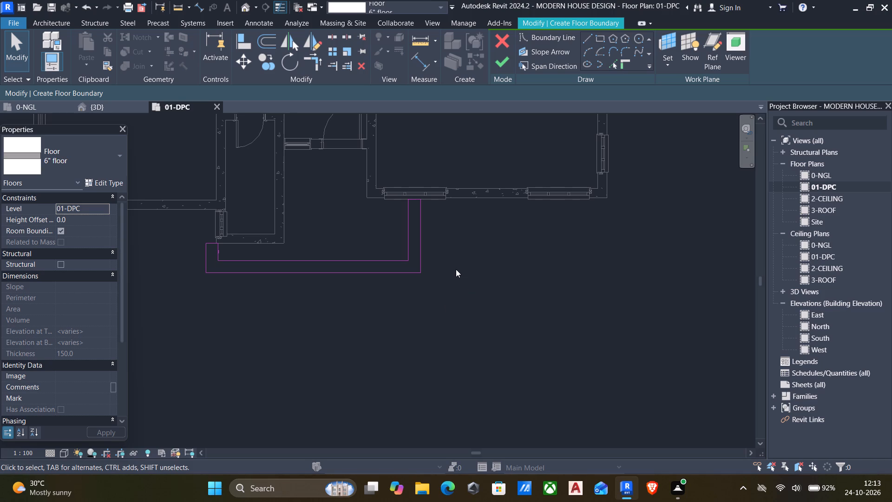
middle_click_drag(452, 317, 432, 310)
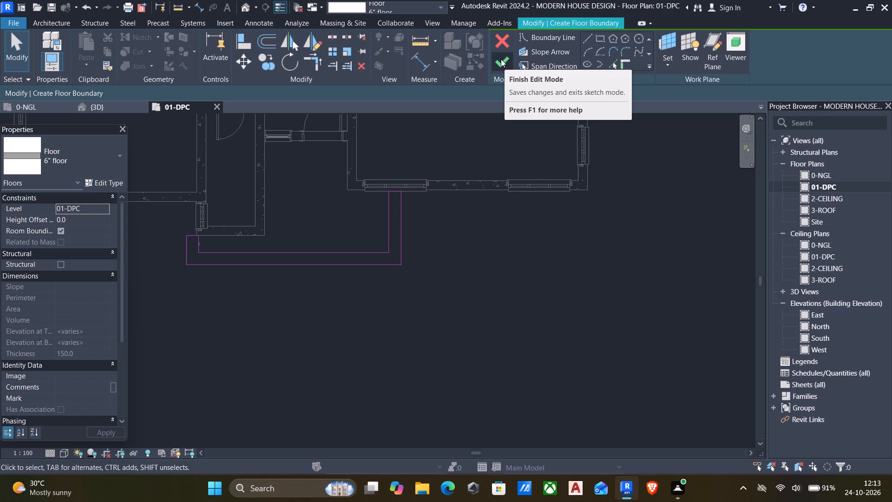
left_click(501, 65)
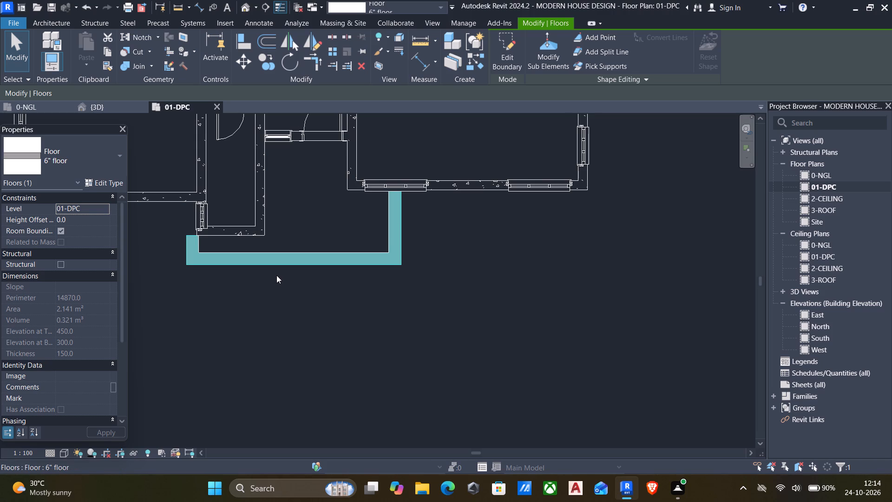
middle_click_drag(257, 295, 324, 290)
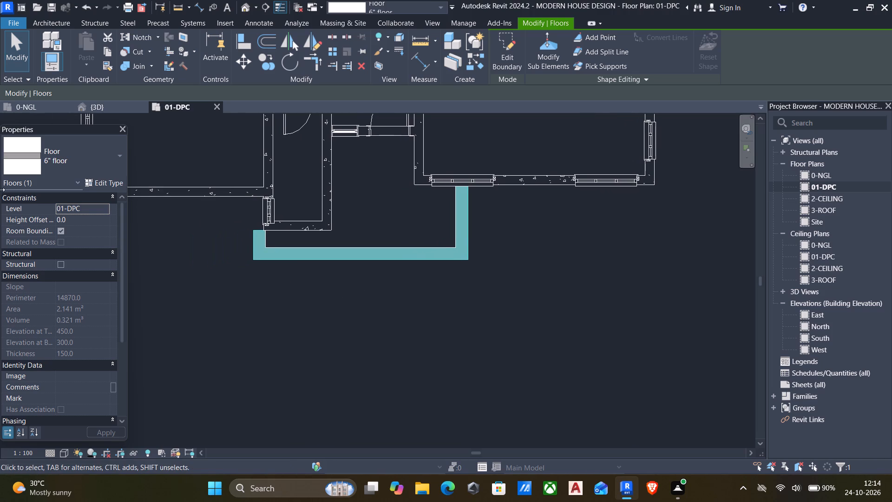
key("Escape")
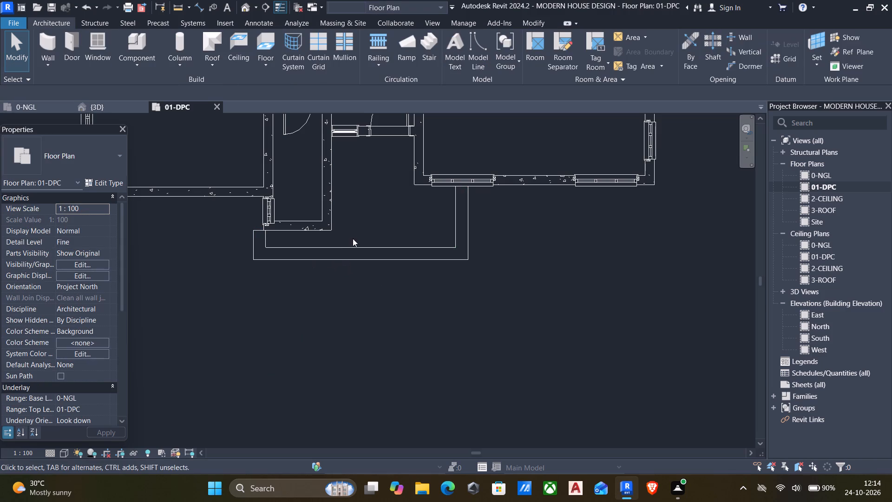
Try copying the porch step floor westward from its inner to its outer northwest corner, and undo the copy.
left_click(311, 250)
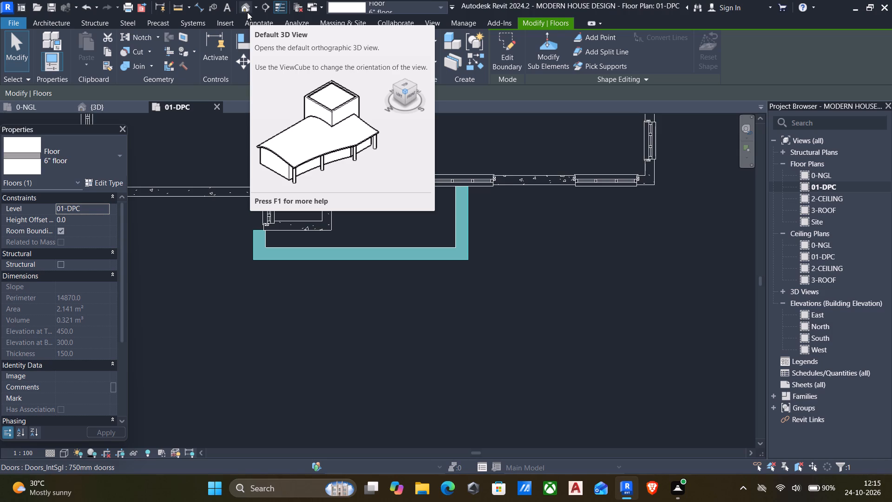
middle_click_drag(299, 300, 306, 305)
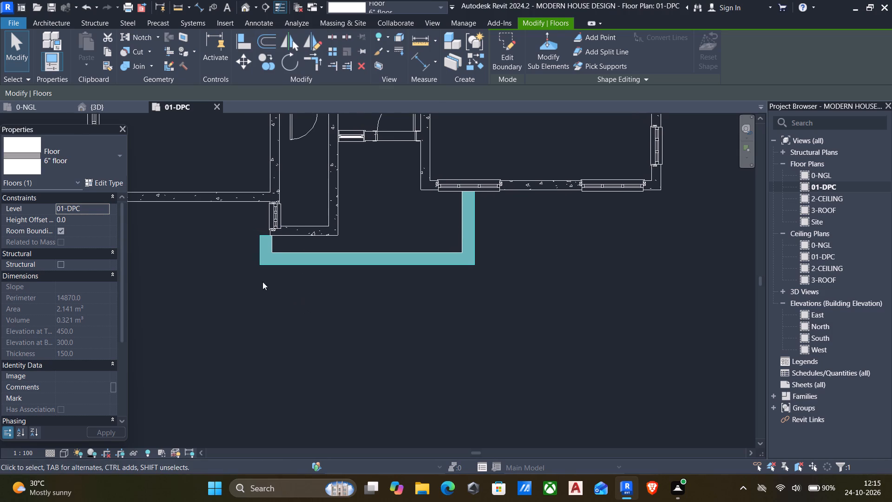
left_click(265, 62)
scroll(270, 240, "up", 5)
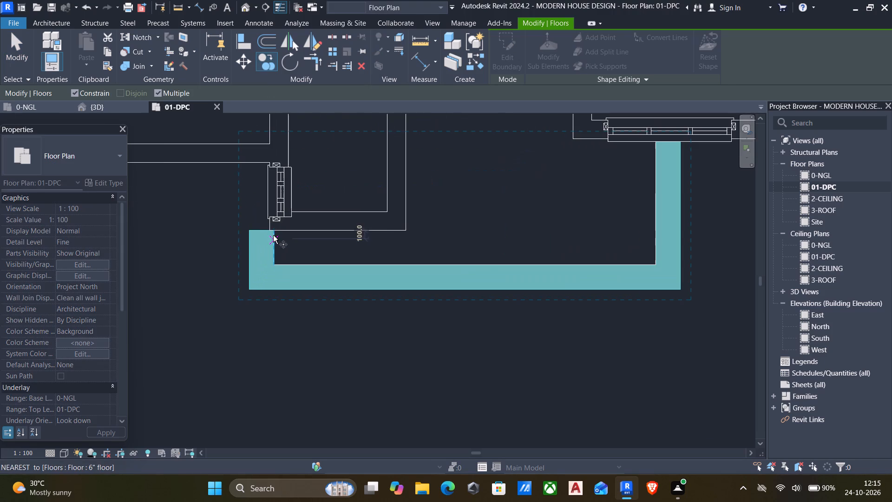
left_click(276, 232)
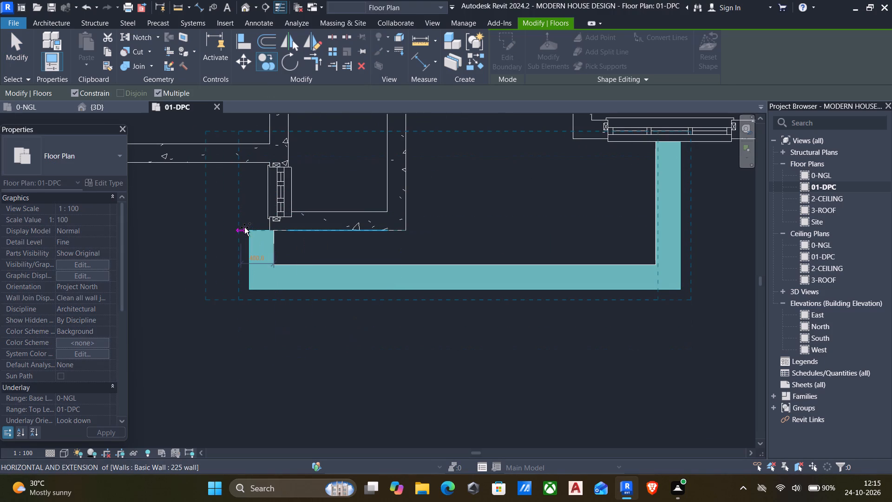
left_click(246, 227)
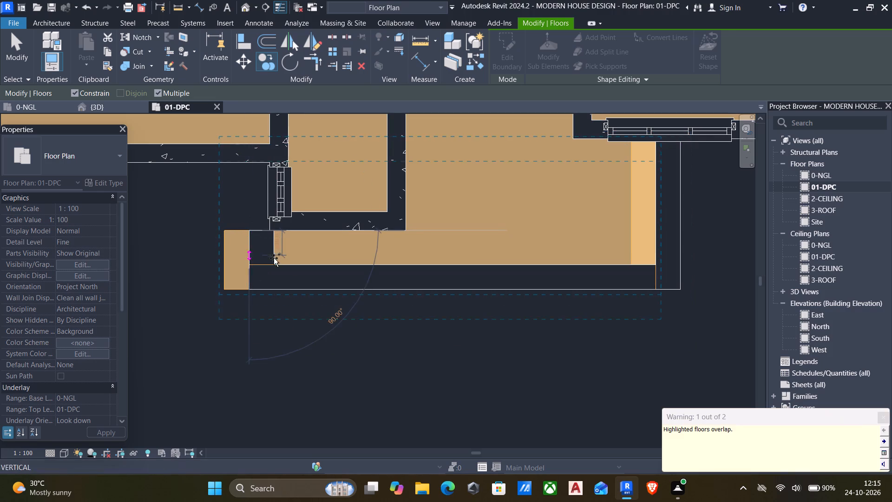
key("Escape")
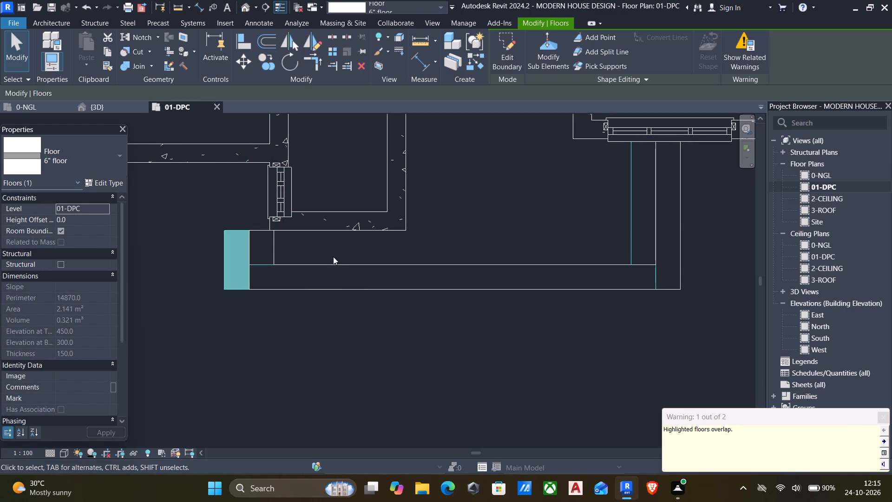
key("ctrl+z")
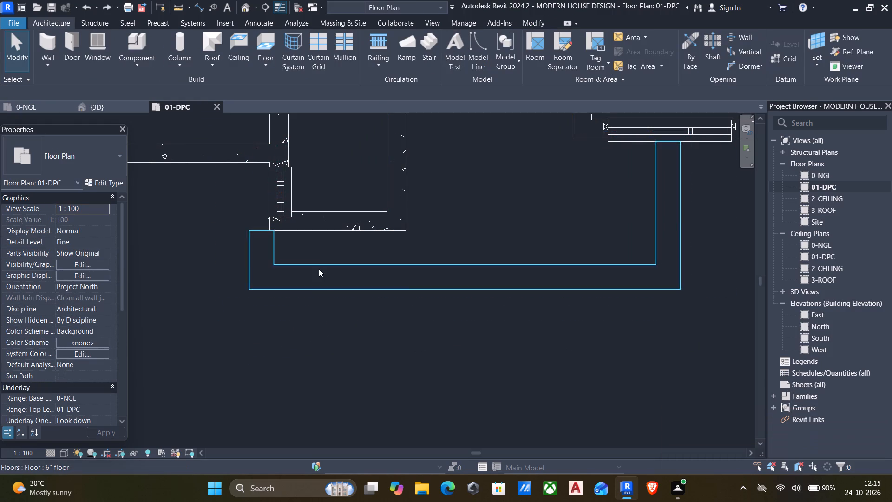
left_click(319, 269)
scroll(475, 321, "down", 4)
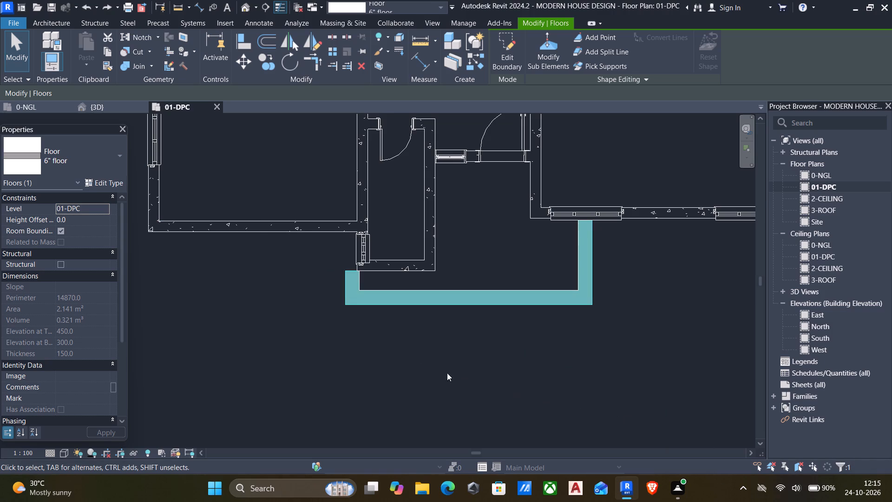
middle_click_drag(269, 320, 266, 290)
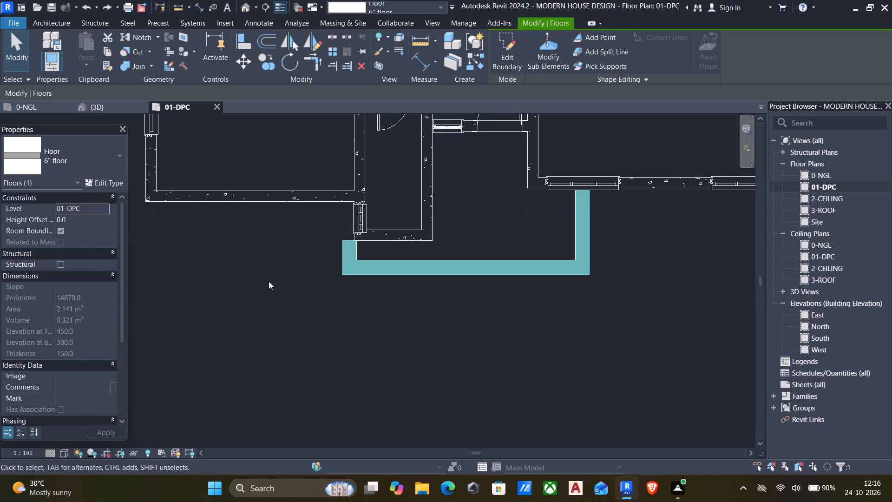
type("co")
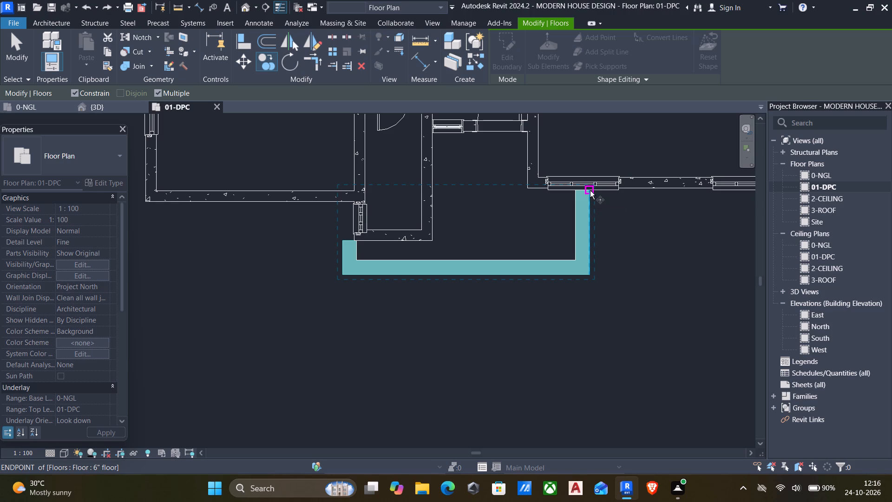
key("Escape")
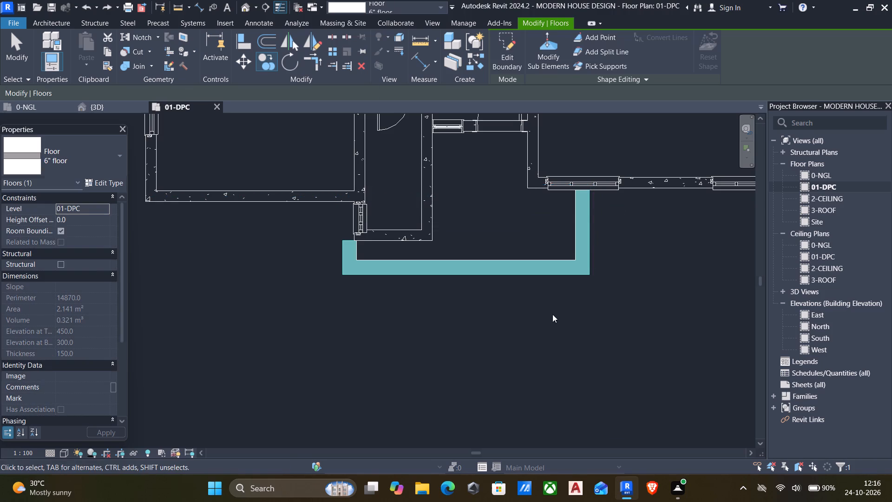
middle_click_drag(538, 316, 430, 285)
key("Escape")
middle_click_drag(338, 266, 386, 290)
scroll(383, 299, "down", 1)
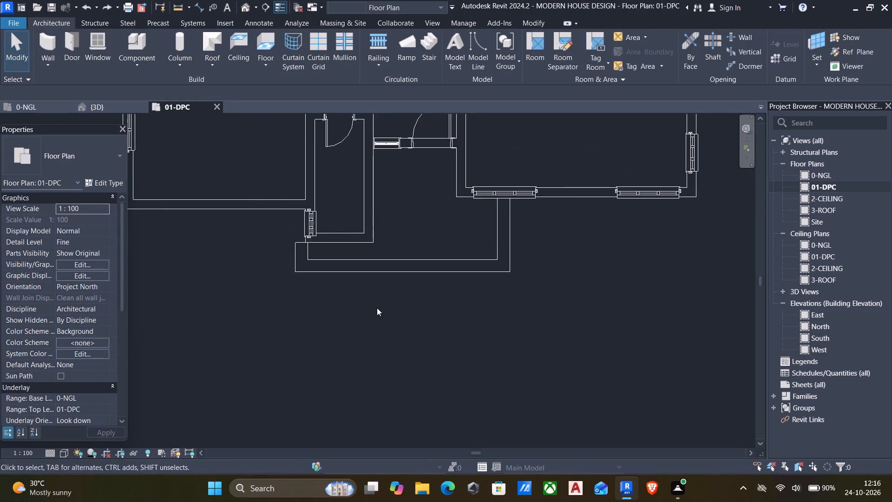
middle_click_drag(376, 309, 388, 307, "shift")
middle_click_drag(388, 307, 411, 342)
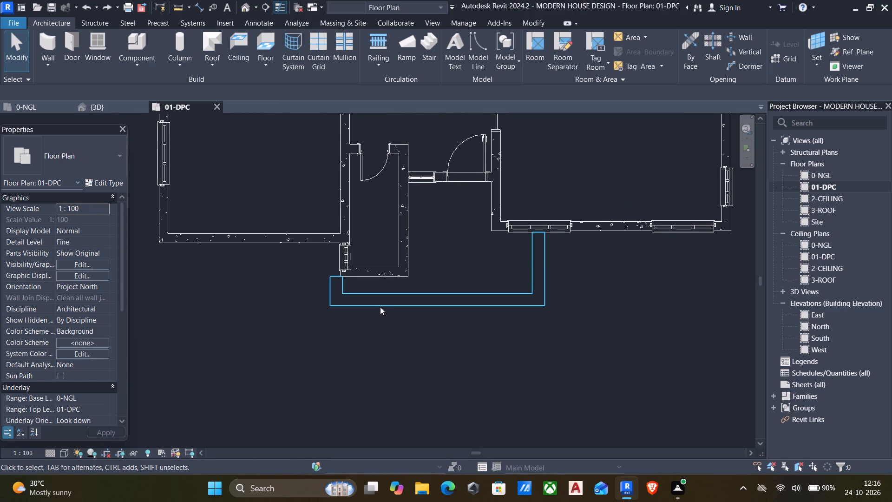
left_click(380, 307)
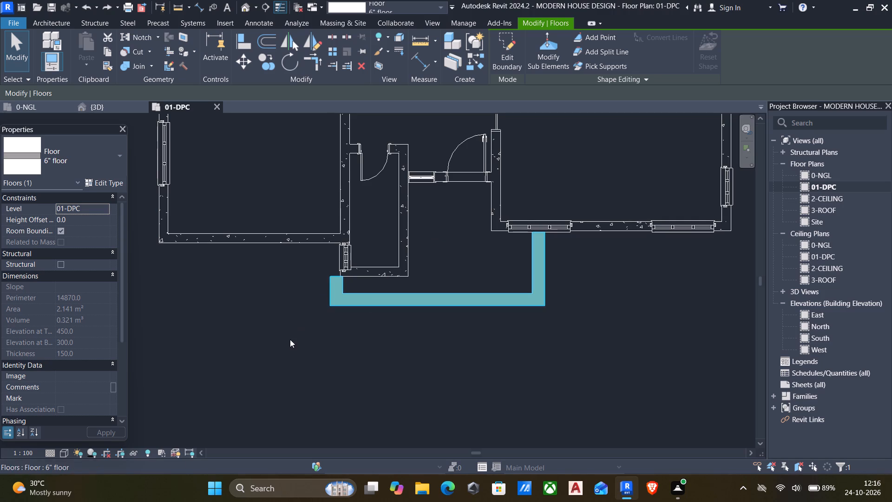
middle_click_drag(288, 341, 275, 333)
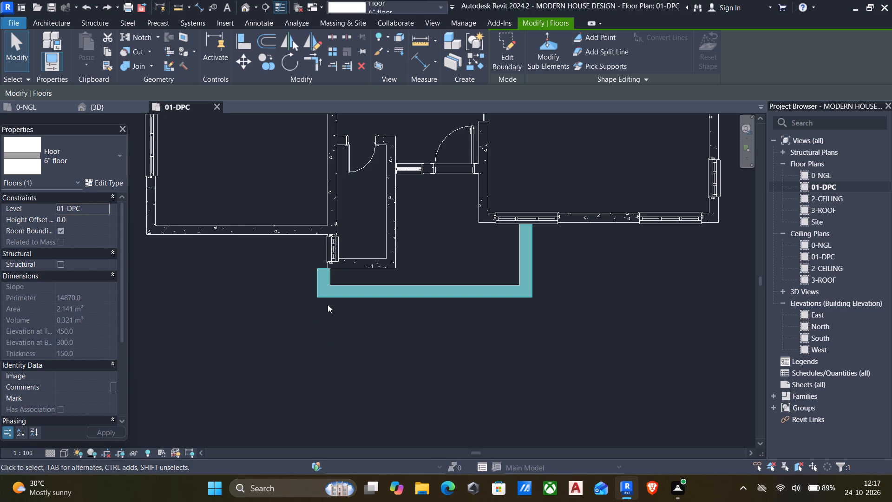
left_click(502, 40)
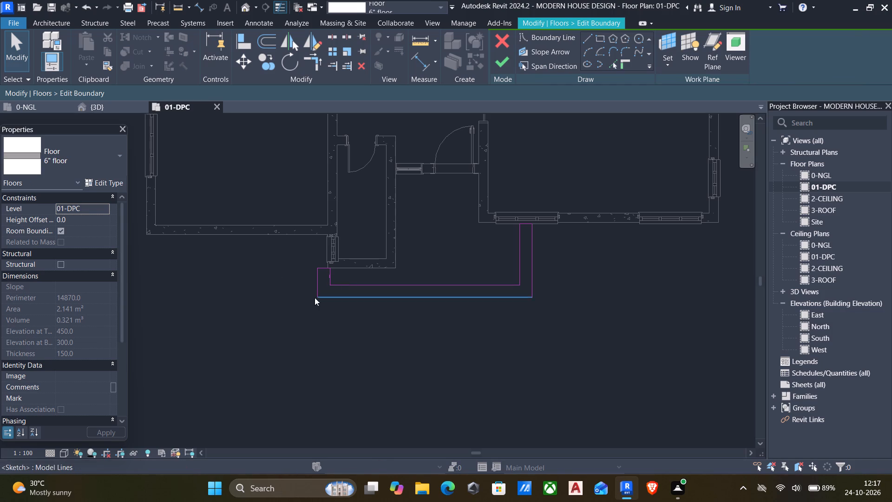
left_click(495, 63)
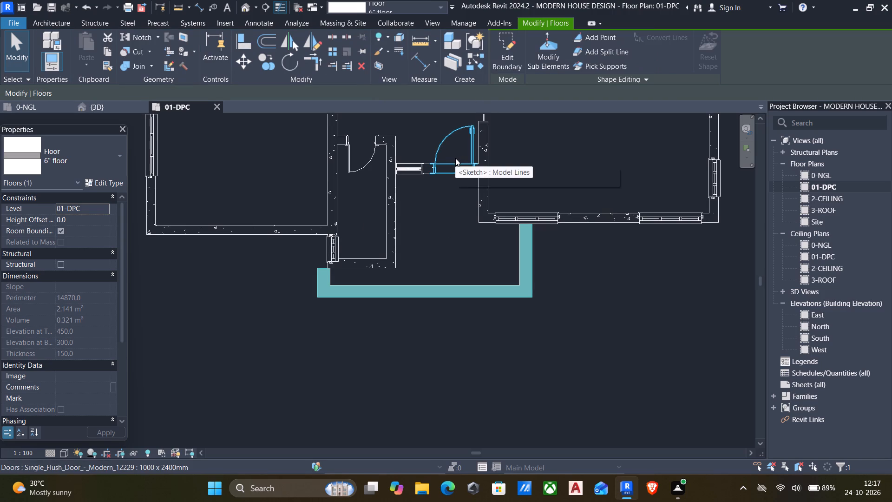
Start a similar 6" floor and trace its inner boundary from the existing porch step's outer south, east and west edges.
key("c")
key("s")
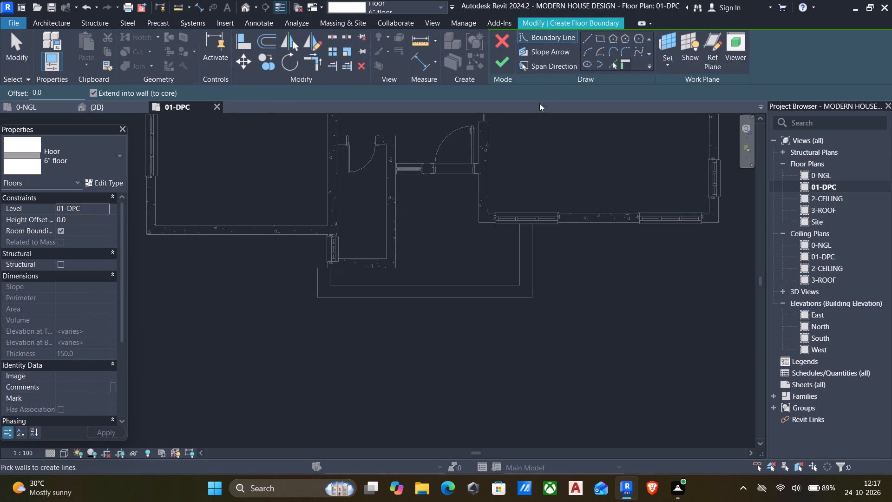
left_click(610, 65)
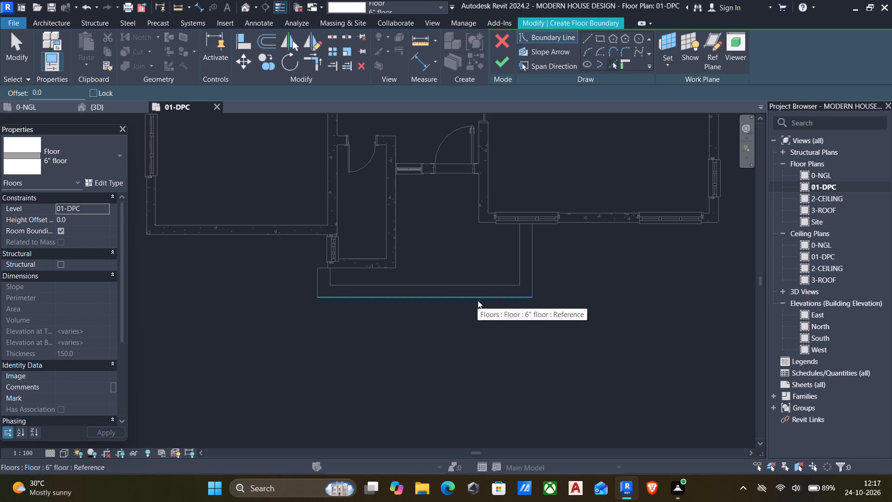
left_click(478, 300)
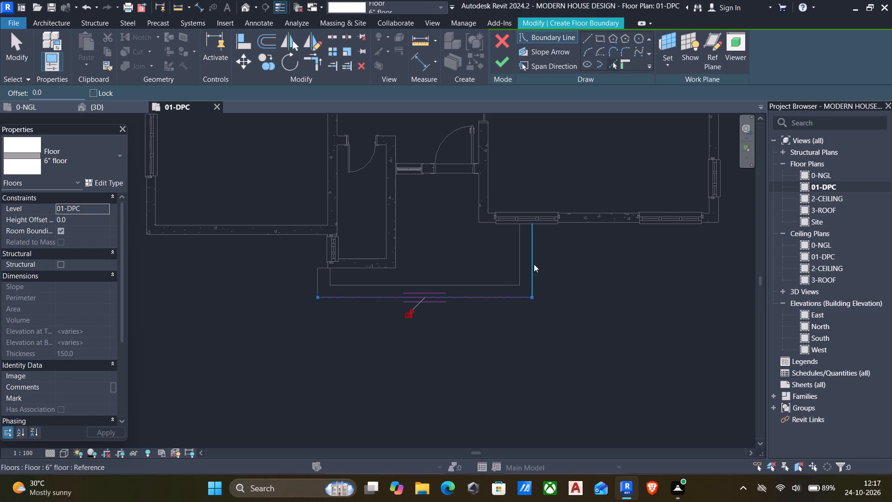
left_click(532, 265)
left_click(315, 284)
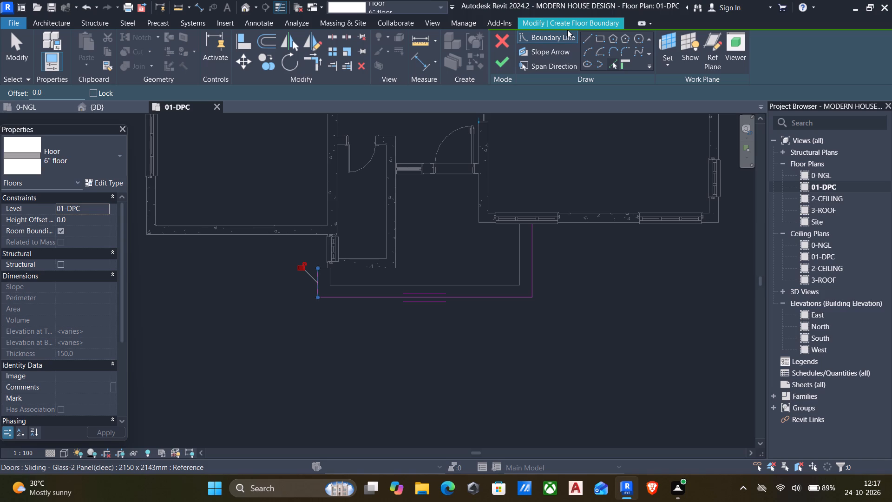
Offset copies of the south, east and west boundary lines 300 mm outward from the porch step.
left_click(264, 43)
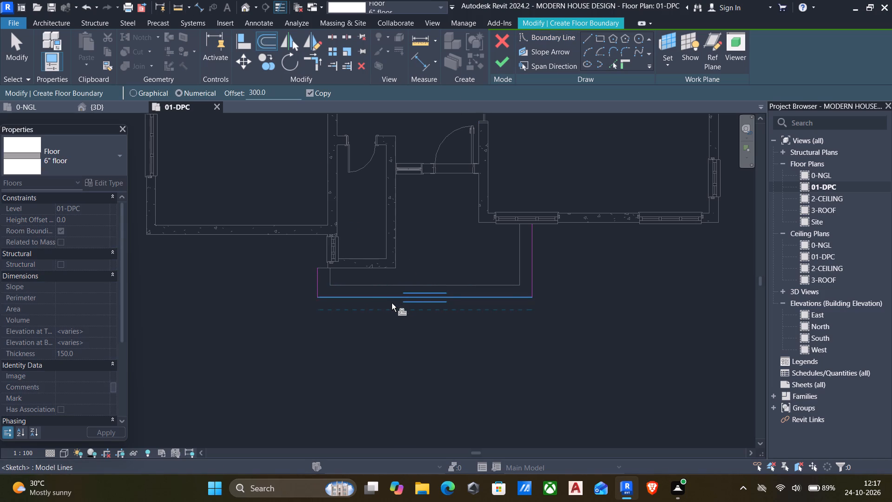
left_click(360, 301)
left_click(531, 255)
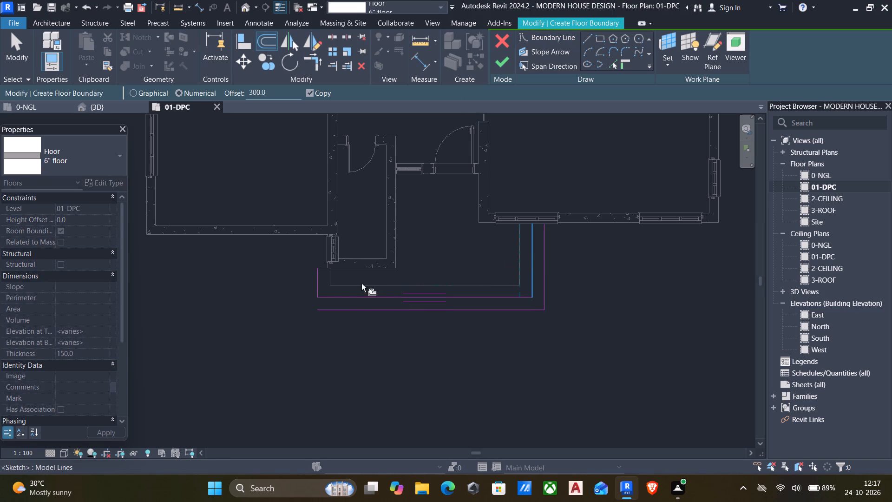
left_click(314, 277)
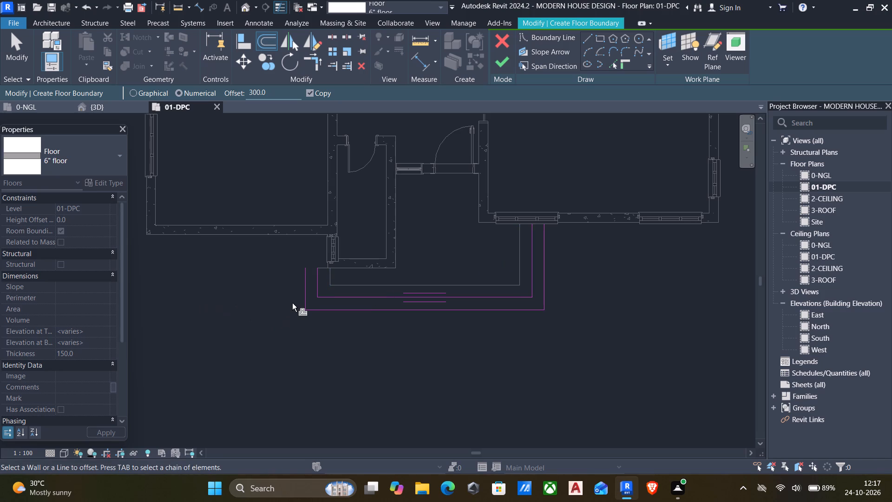
key("Escape")
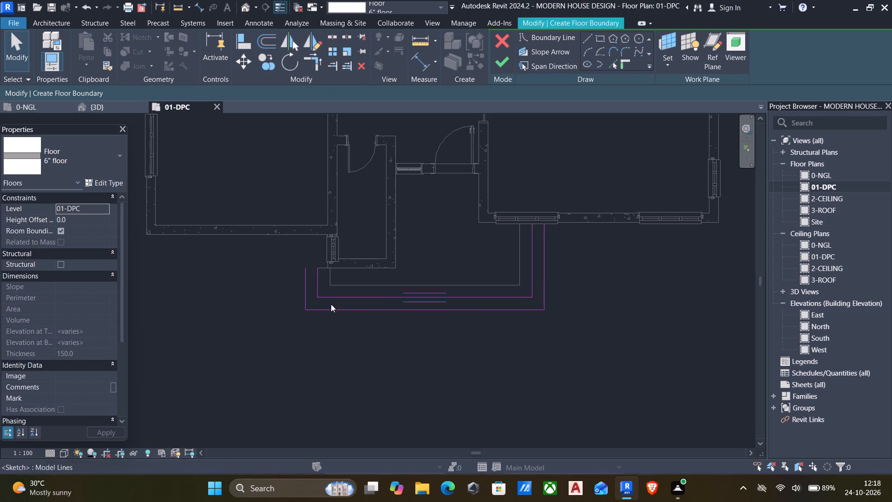
key("Escape")
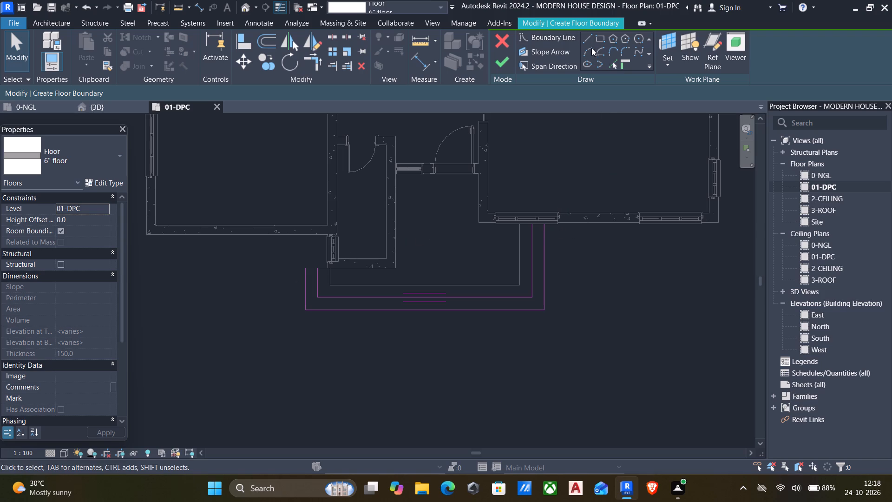
Close the east end of the new step's boundary with a line along the window's outer edge.
left_click(584, 36)
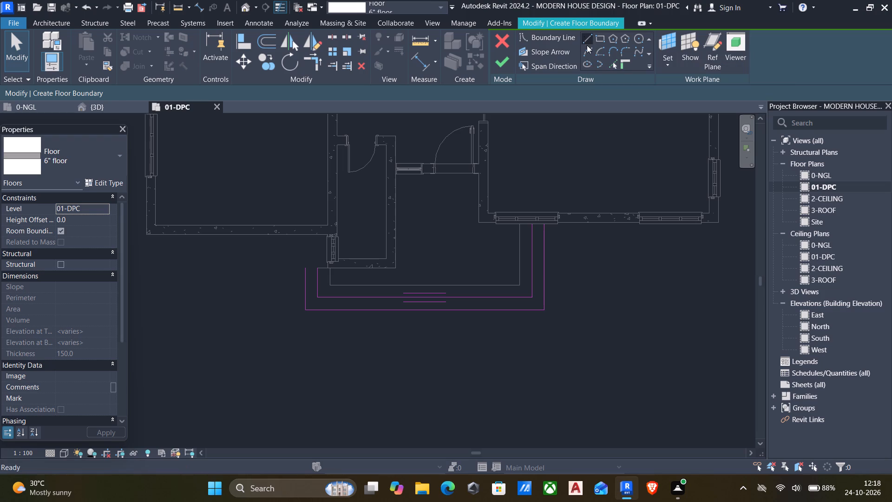
scroll(567, 240, "up", 5)
scroll(501, 210, "up", 4)
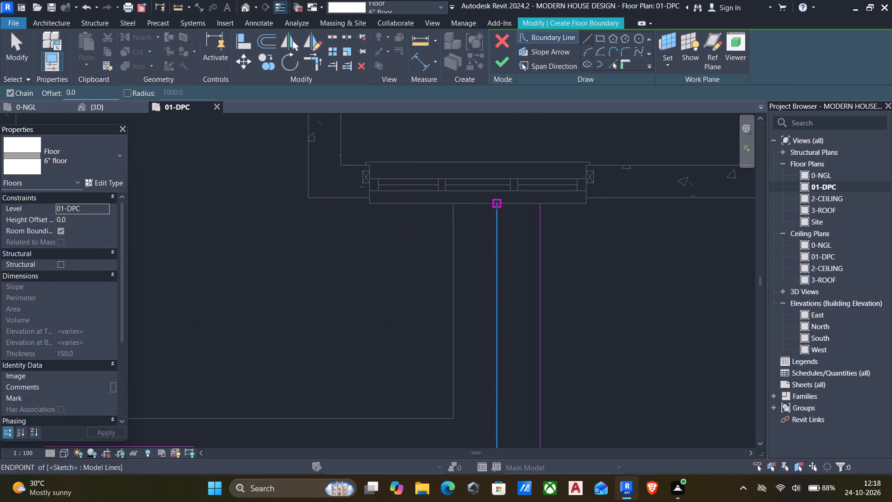
left_click(497, 205)
left_click(542, 201)
key("Escape")
Close the west end of the new step's boundary with a 300 mm line between its inner and outer lines.
middle_click_drag(463, 281, 469, 278)
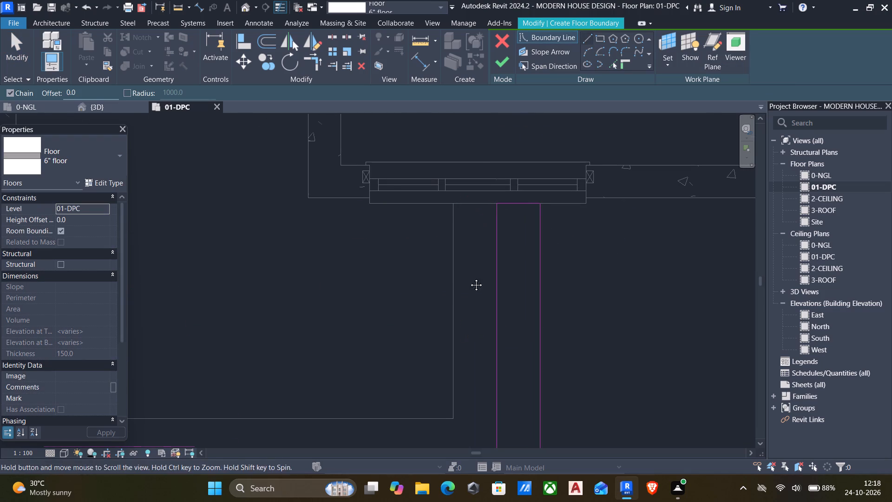
middle_click_drag(469, 278, 613, 223)
scroll(617, 233, "down", 6)
middle_click_drag(377, 245, 531, 303)
scroll(358, 302, "up", 5)
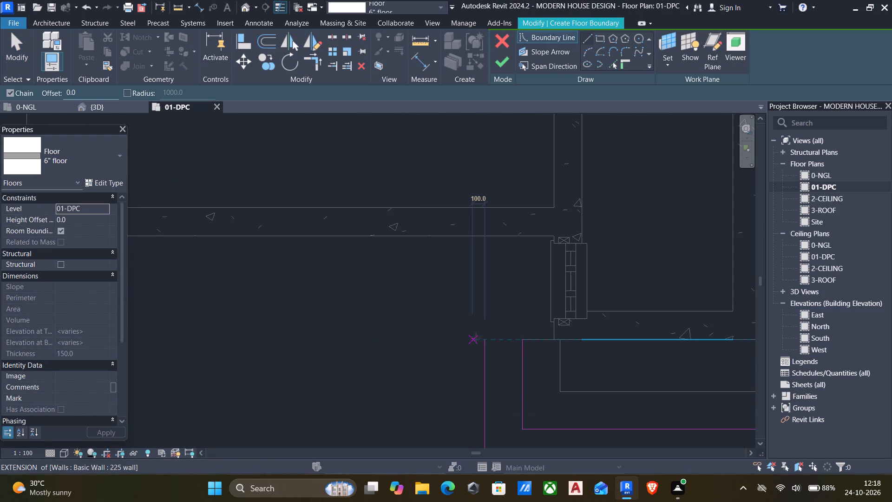
left_click(484, 337)
left_click(527, 341)
key("Escape")
key("Escape")
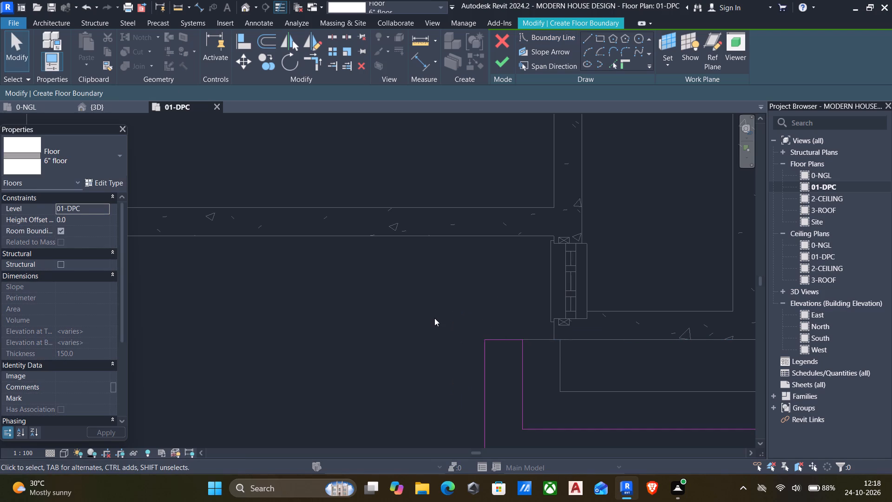
Align the west closing line with the outer face of the south wall west of the porch.
left_click_drag(433, 310, 554, 357)
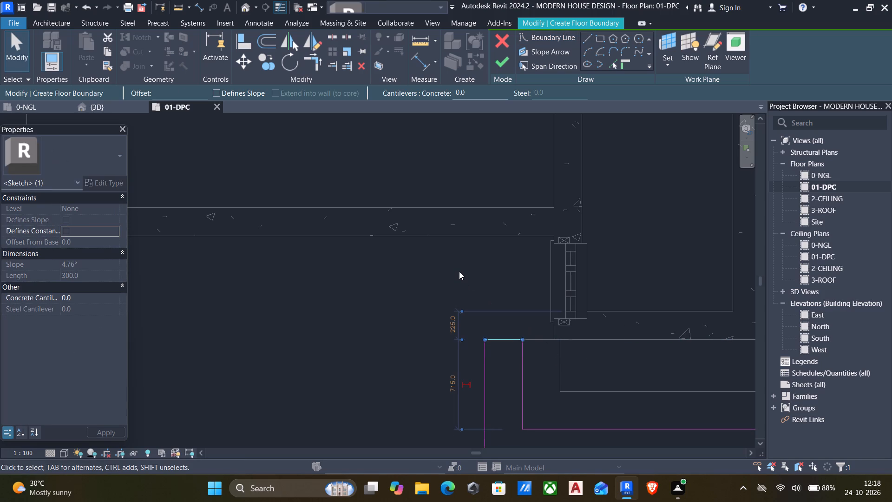
type("al")
left_click(501, 235)
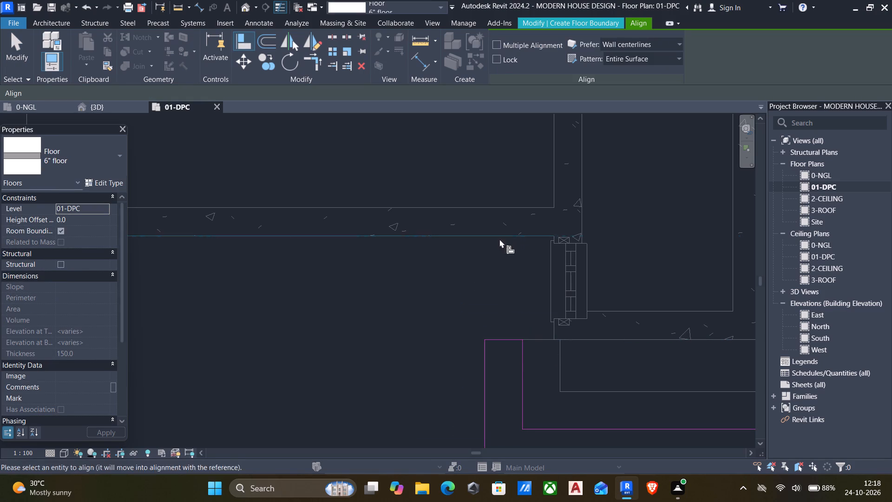
left_click(503, 341)
middle_click_drag(435, 351, 402, 334)
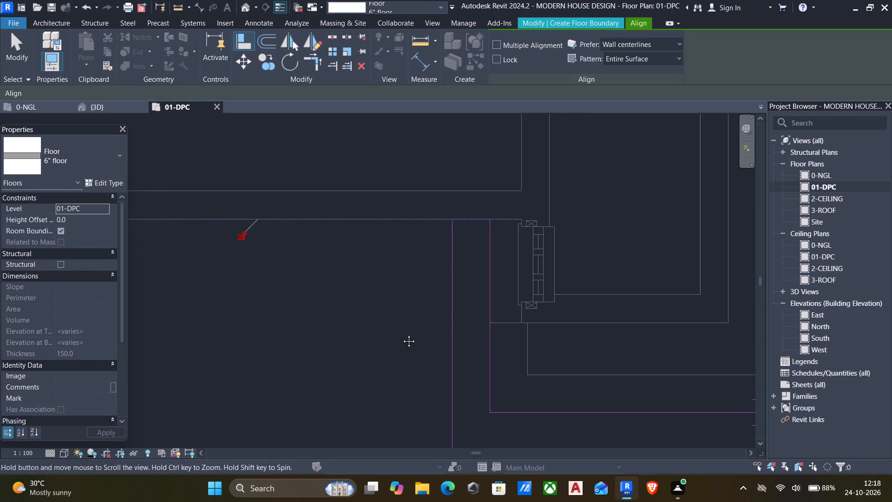
middle_click_drag(402, 334, 401, 334)
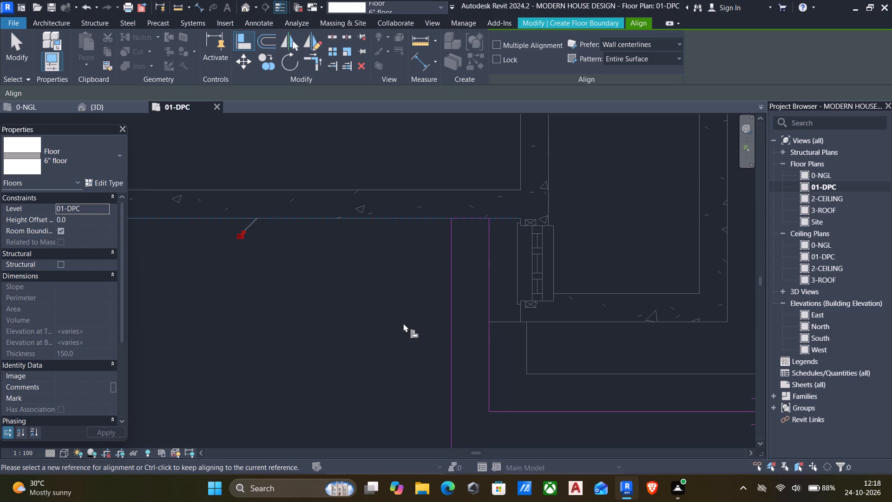
scroll(403, 323, "down", 7)
middle_click_drag(445, 353, 211, 307)
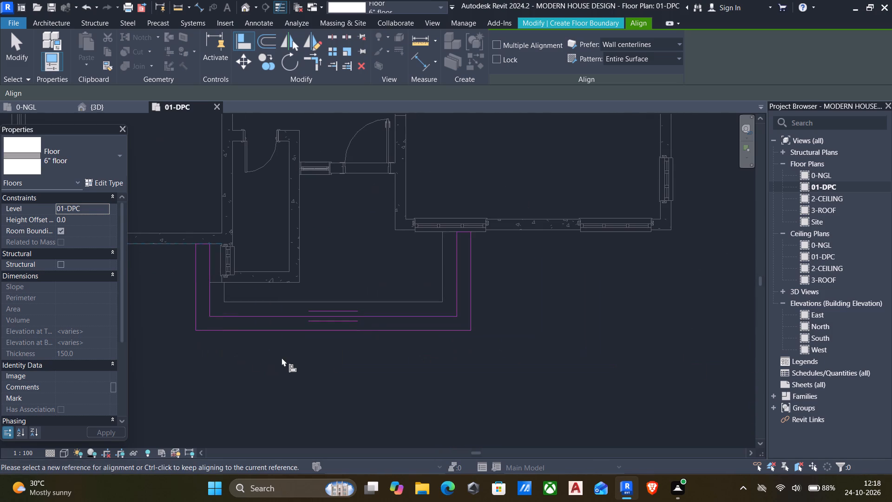
scroll(304, 355, "down", 1)
key("Escape")
Finish the floor sketch of the second 6" step around the entrance porch.
middle_click_drag(305, 365, 345, 344)
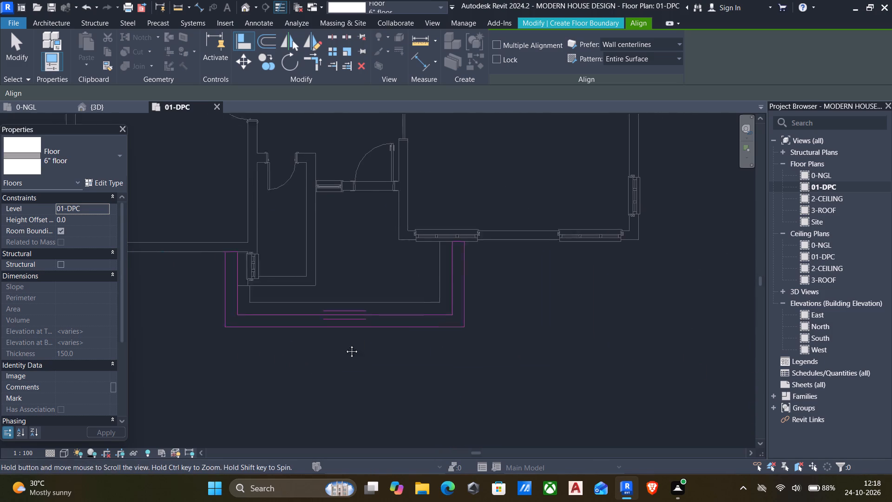
middle_click_drag(345, 344, 354, 341)
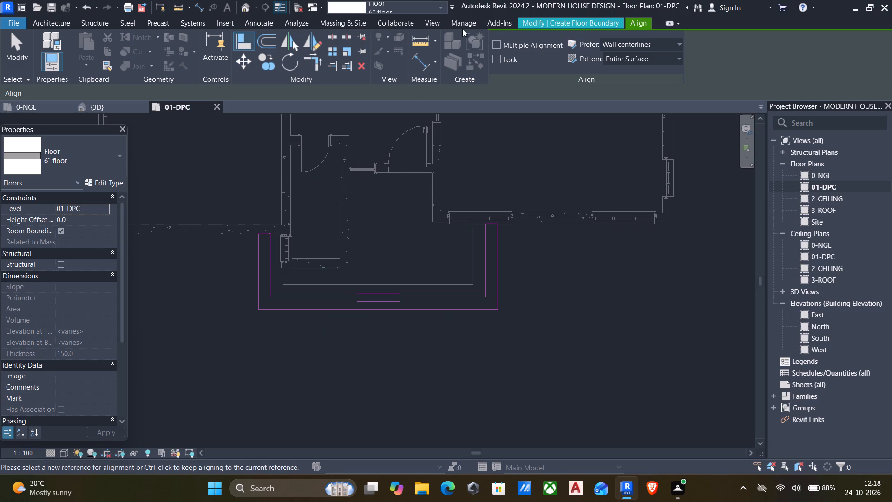
left_click(602, 21)
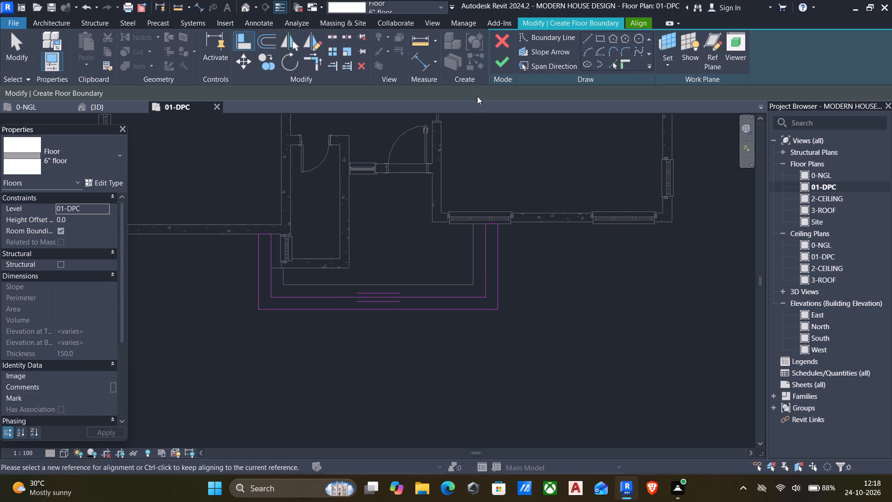
left_click(505, 67)
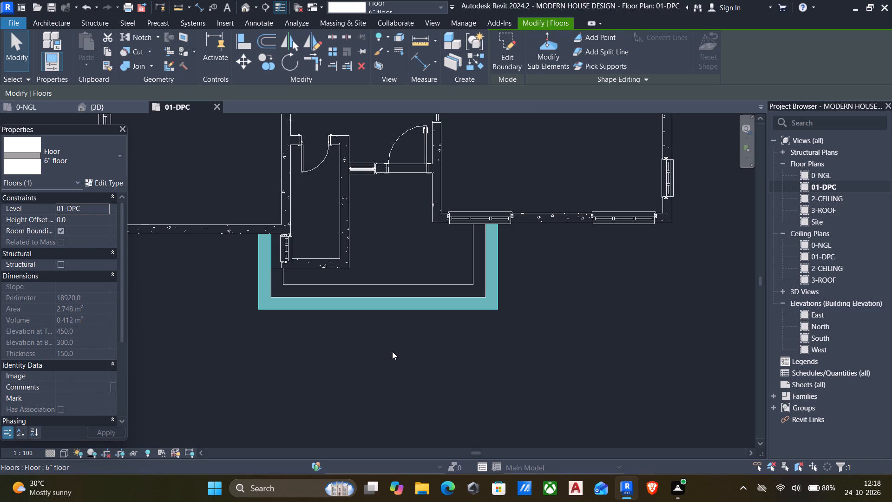
Examine the entrance porch's step floors in the 3D view, comparing them with the stepped side verandah.
left_click(245, 6)
middle_click_drag(503, 294, 546, 275)
scroll(546, 275, "down", 2)
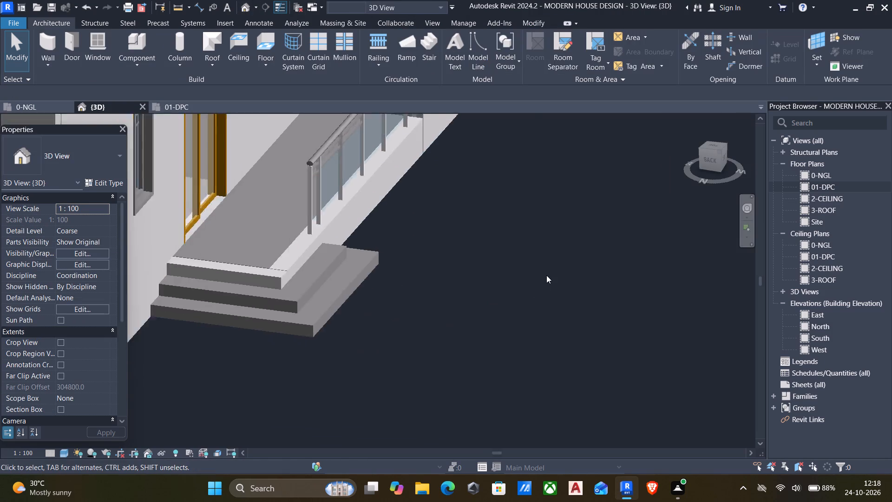
scroll(546, 275, "down", 3)
middle_click_drag(515, 288, 496, 275, "shift")
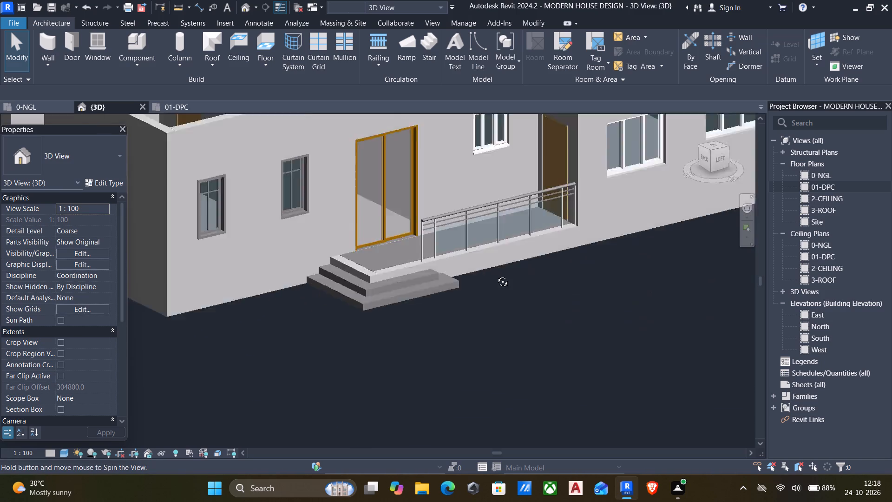
middle_click_drag(496, 275, 672, 205, "shift")
scroll(664, 211, "down", 6)
middle_click_drag(356, 327, 505, 362, "shift")
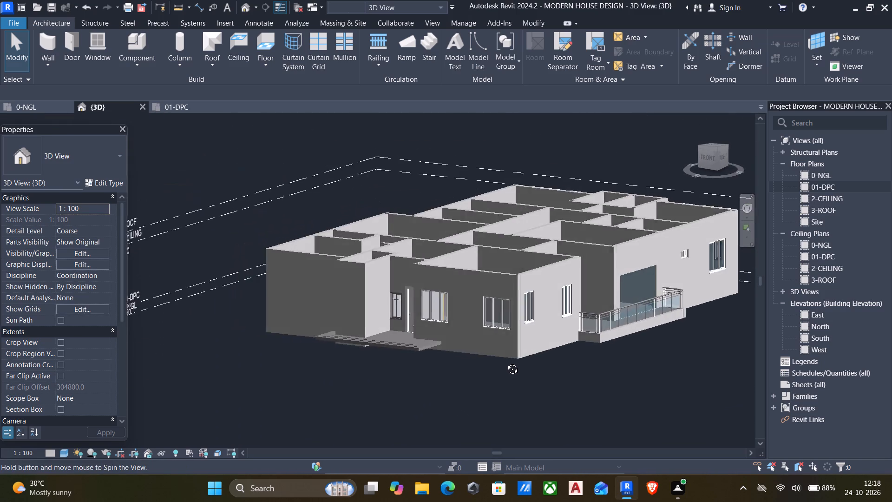
middle_click_drag(505, 362, 505, 363, "shift")
scroll(439, 355, "up", 6)
middle_click_drag(335, 364, 333, 344)
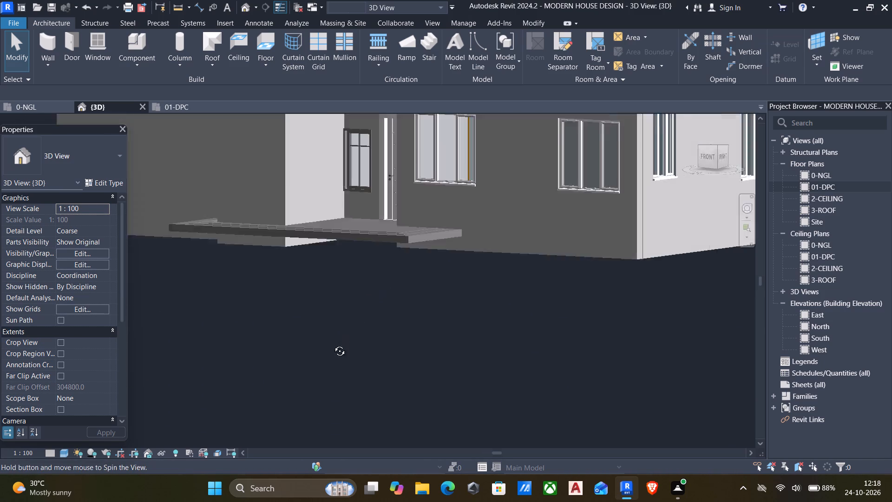
middle_click_drag(333, 344, 325, 373)
middle_click_drag(342, 372, 564, 233)
scroll(543, 224, "up", 3)
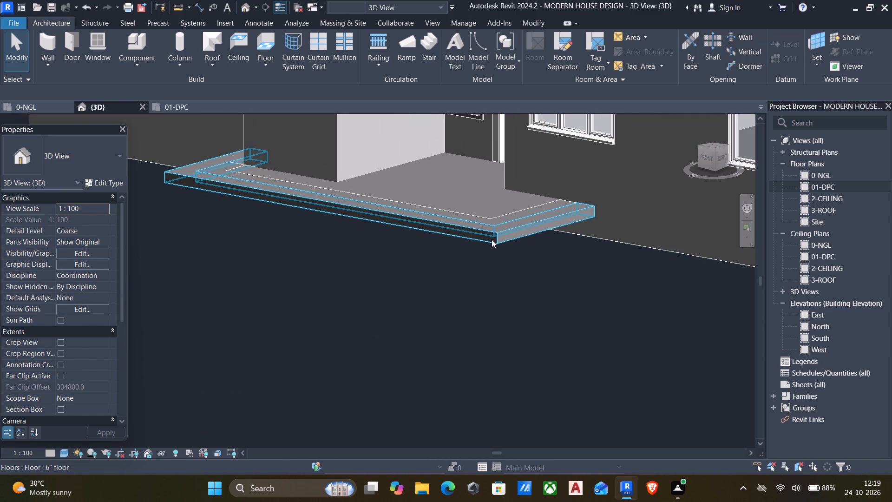
Set the outer porch step floor's level to 0-NGL with a height offset of 150.
scroll(500, 241, "up", 5)
left_click(516, 237)
scroll(456, 222, "up", 4)
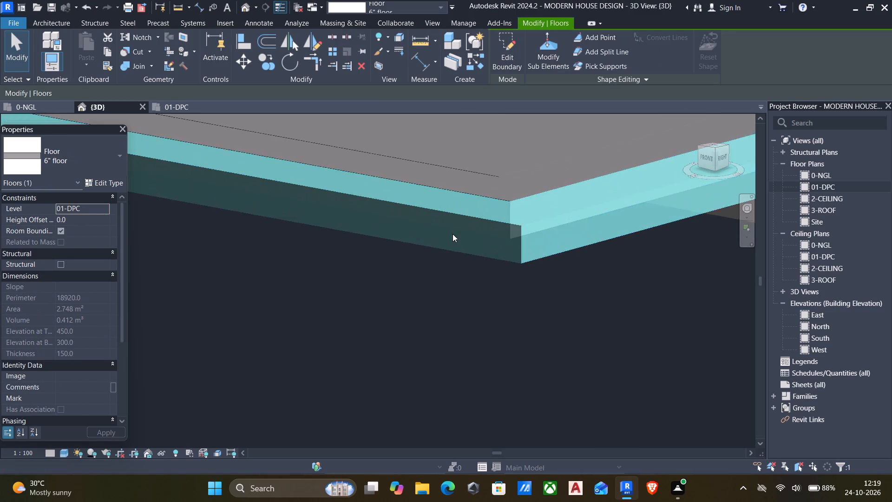
scroll(455, 254, "down", 7)
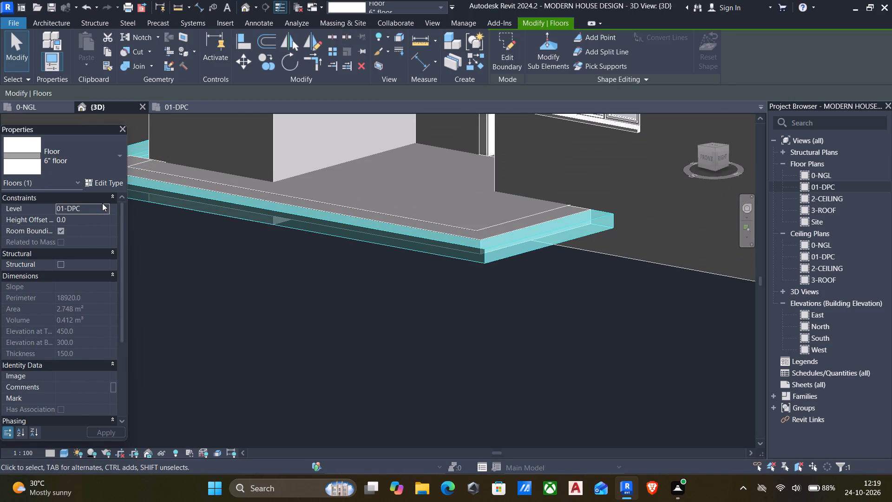
left_click(102, 205)
left_click(87, 218)
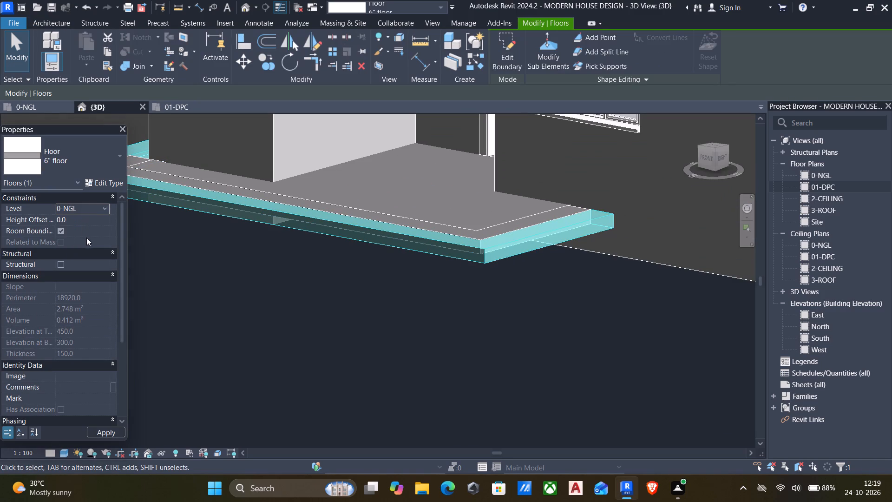
left_click(88, 220)
type("15")
key("0")
Set the inner porch step floor's level to 0-NGL with a height offset of 300.
left_click(492, 240)
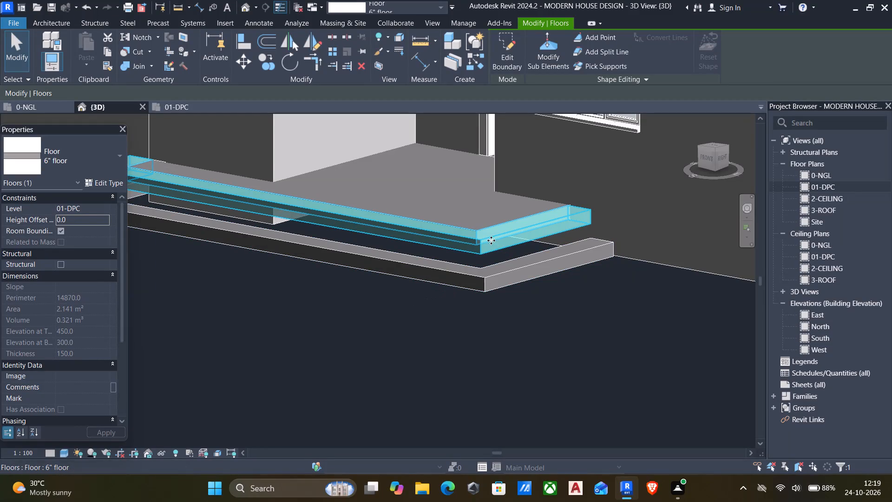
left_click(100, 209)
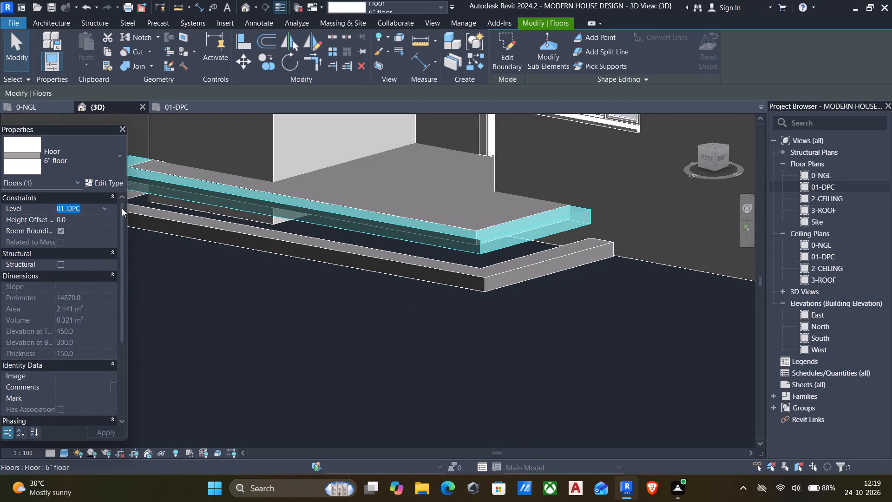
left_click(109, 208)
left_click(108, 209)
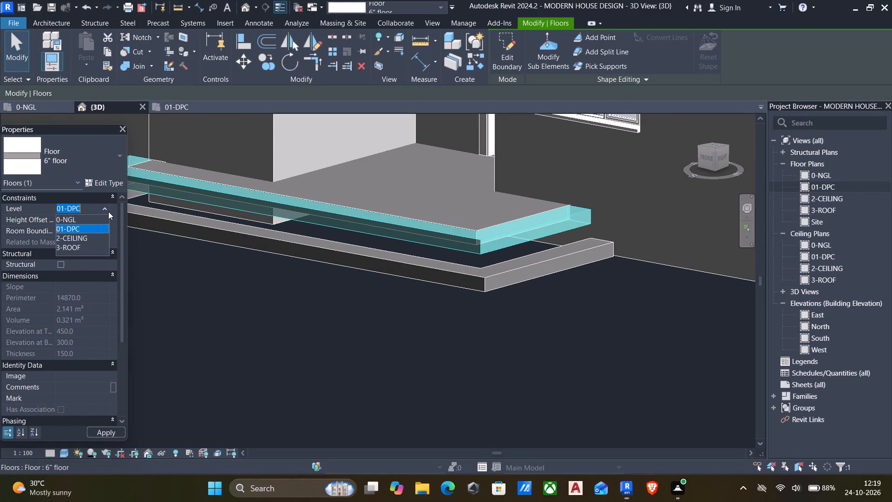
left_click(89, 218)
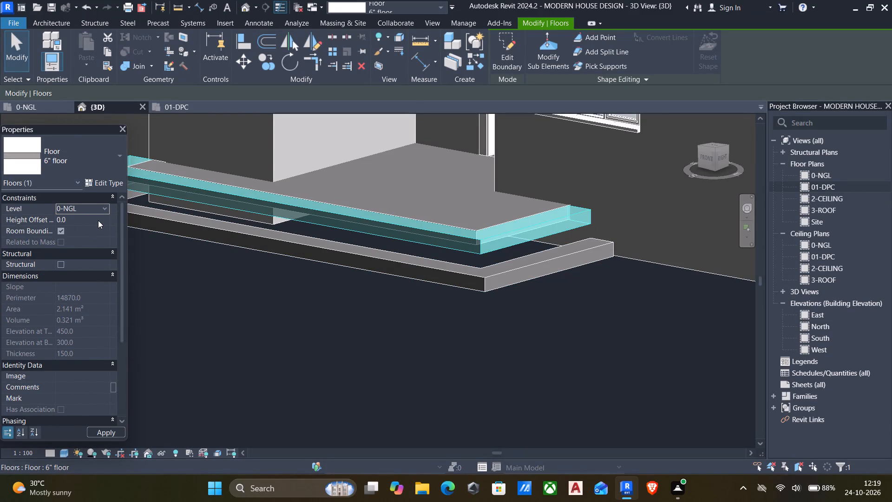
left_click(97, 220)
type("300")
scroll(390, 315, "up", 3)
key("Escape")
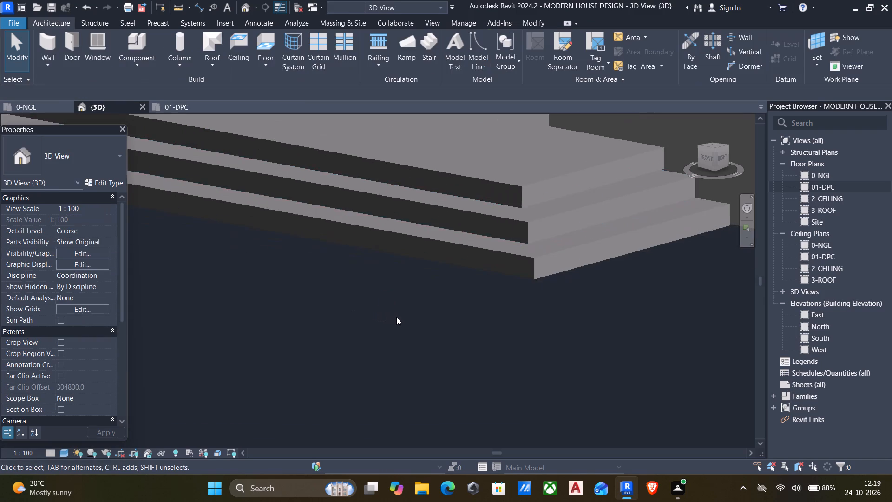
Examine in 3D how the west ends of the porch steps meet the house walls.
scroll(403, 324, "down", 13)
middle_click_drag(413, 335, 484, 376, "shift")
middle_click_drag(487, 376, 481, 378)
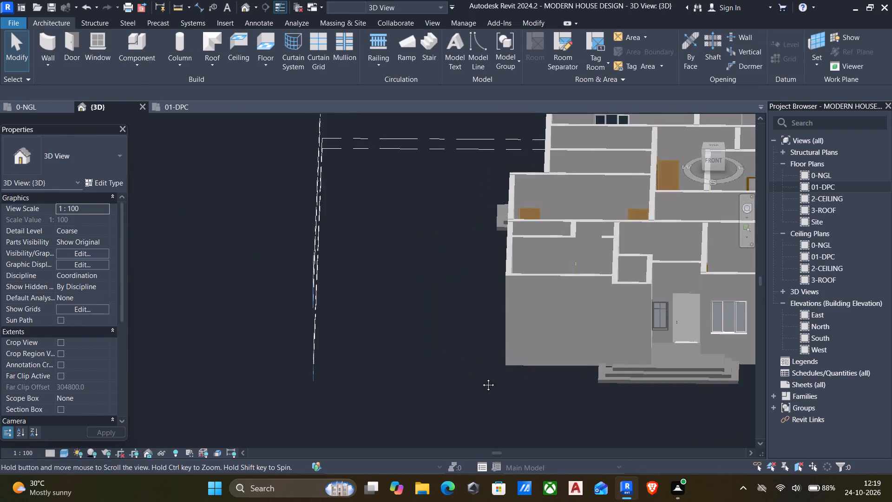
middle_click_drag(481, 378, 472, 372)
scroll(659, 385, "up", 6)
scroll(562, 365, "up", 6)
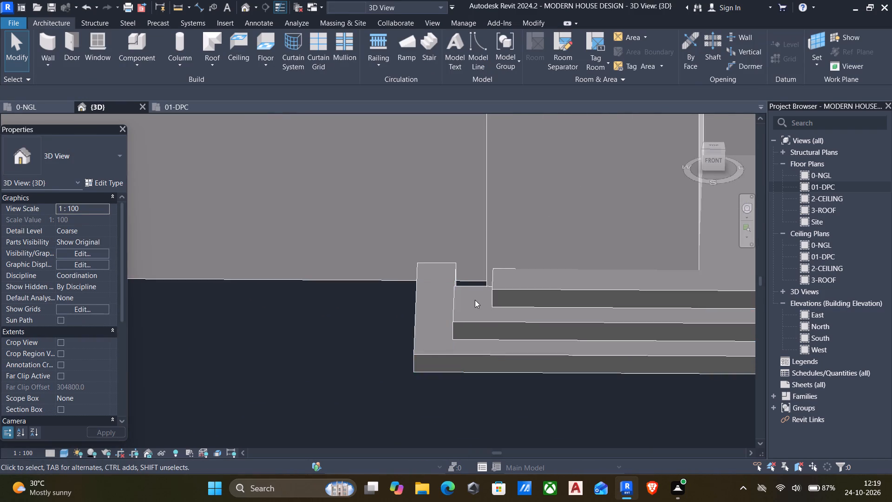
scroll(475, 298, "up", 5)
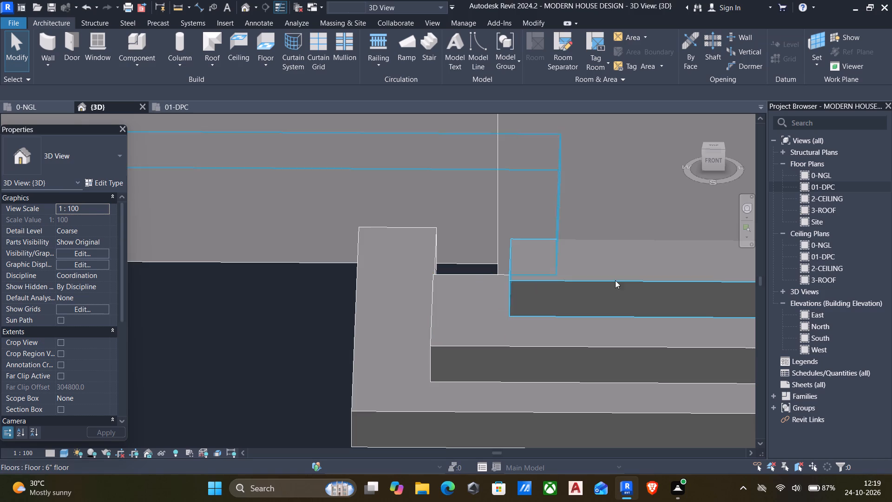
In the 01-DPC floor plan, open the inner porch step floor's boundary for editing at its west end.
double_click(805, 187)
scroll(281, 263, "up", 4)
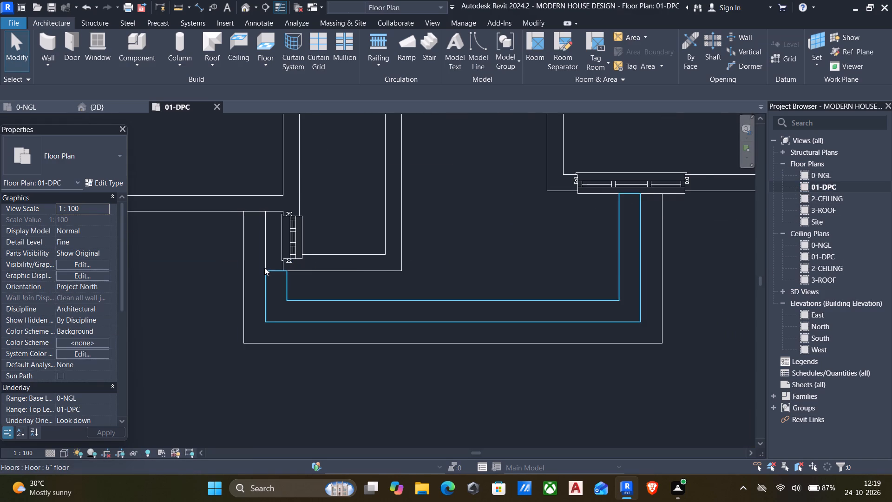
left_click(269, 272)
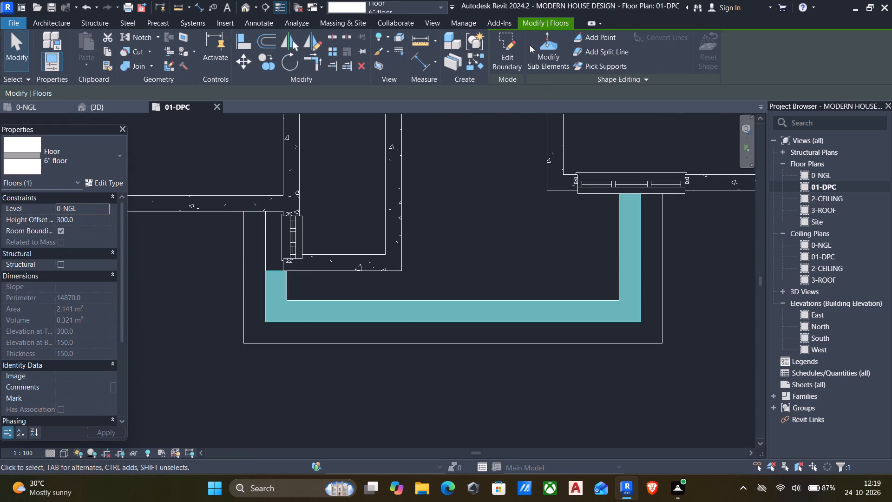
left_click(509, 44)
scroll(302, 286, "up", 4)
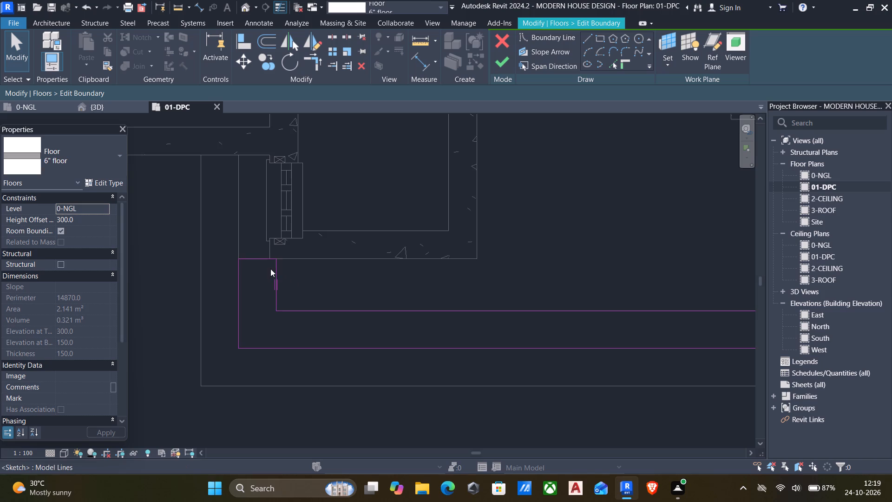
middle_click_drag(270, 269, 369, 330)
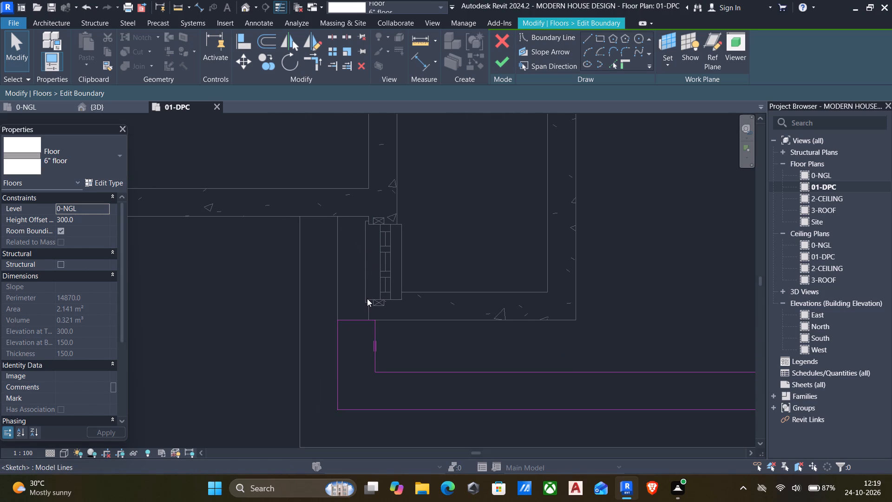
scroll(367, 298, "up", 1)
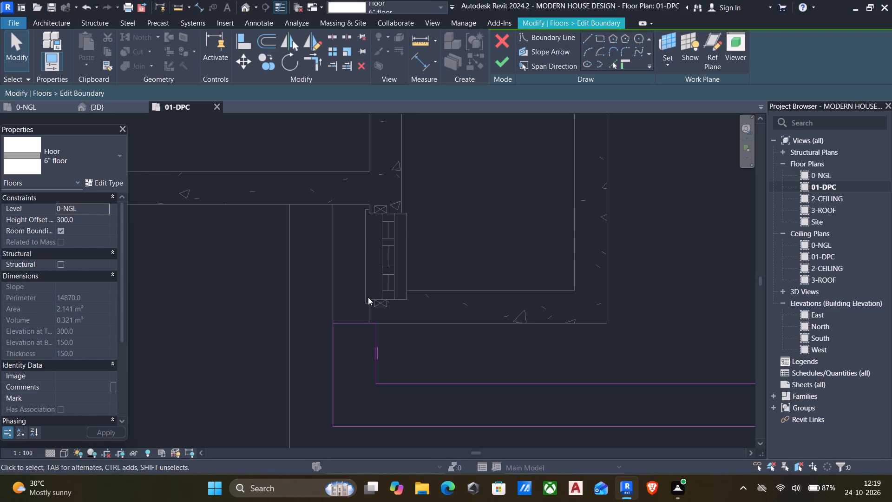
Pick boundary lines along the south wall's outer face, the window's outer and lower edges, and the porch-side wall's west face.
left_click(614, 63)
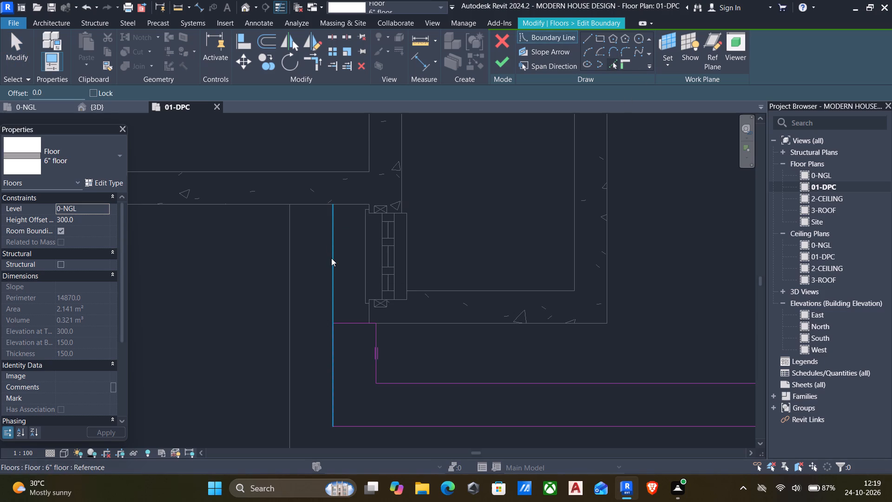
left_click(350, 204)
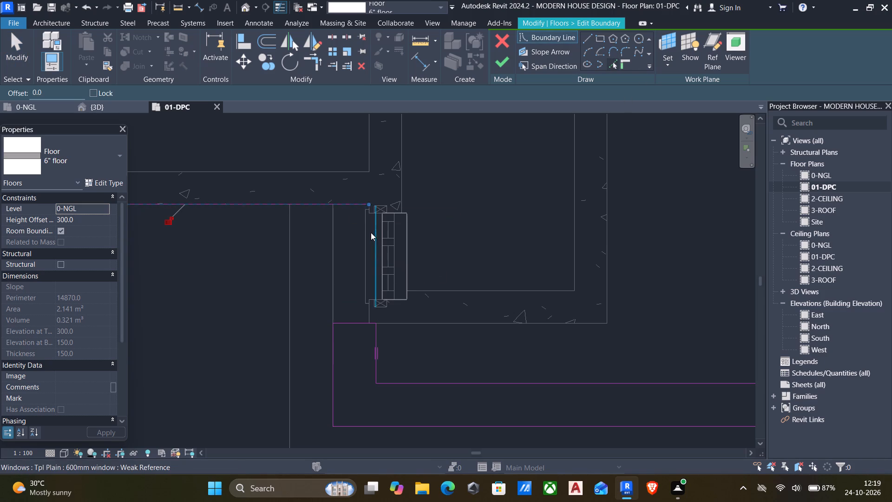
left_click(369, 236)
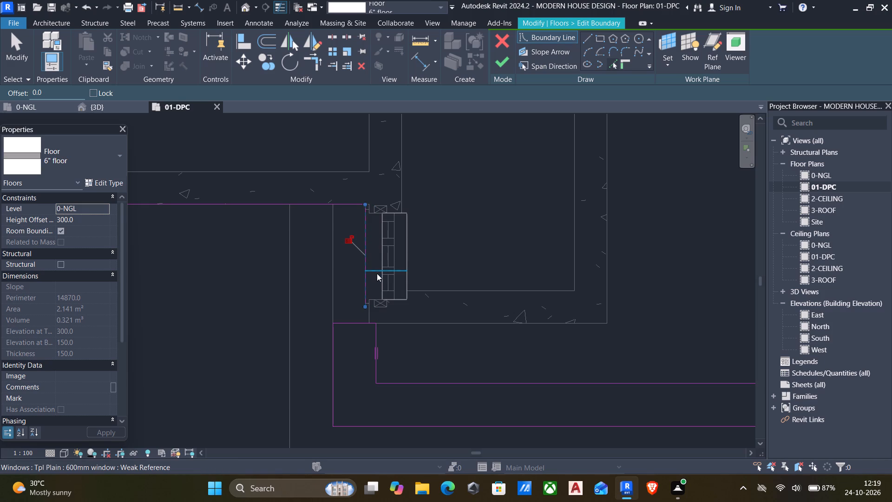
scroll(361, 324, "up", 10)
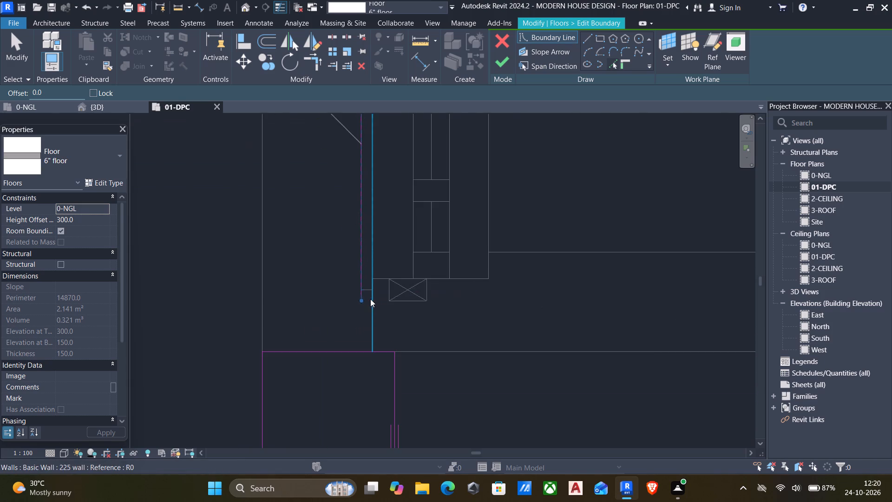
scroll(370, 299, "up", 2)
left_click(364, 285)
left_click(375, 315)
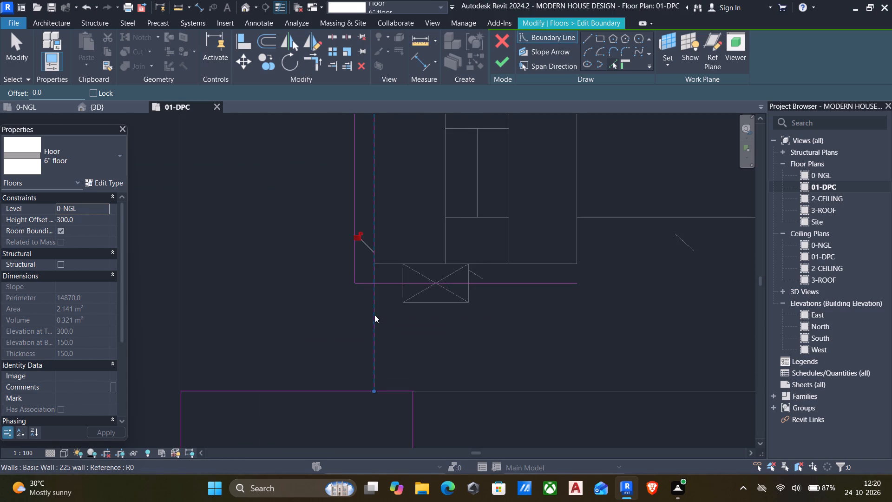
key("Escape")
scroll(400, 335, "down", 6)
middle_click_drag(429, 352, 457, 329)
key("Escape")
scroll(449, 340, "down", 5)
middle_click_drag(448, 344, 480, 318)
key("Escape")
Extend the step's outer west line to a trimmed corner with the new line on the south wall's outer face.
scroll(452, 319, "up", 2)
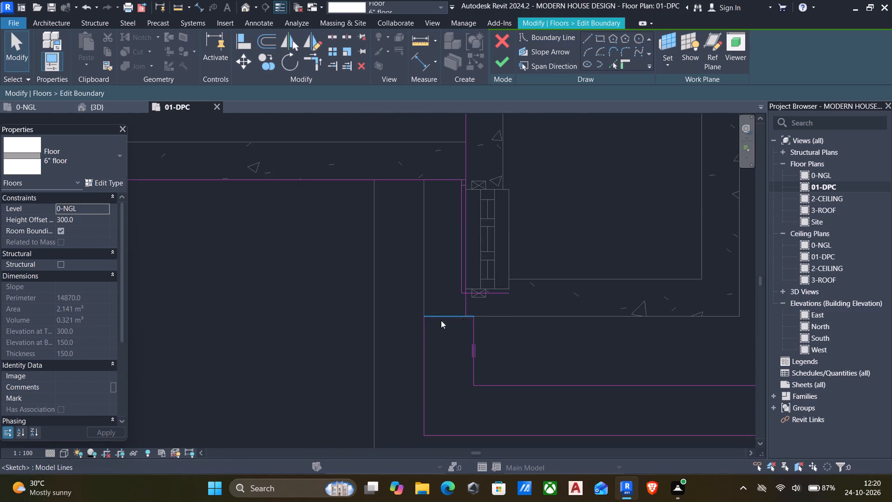
scroll(441, 320, "up", 1)
middle_click_drag(427, 238, 427, 321)
scroll(426, 324, "down", 3)
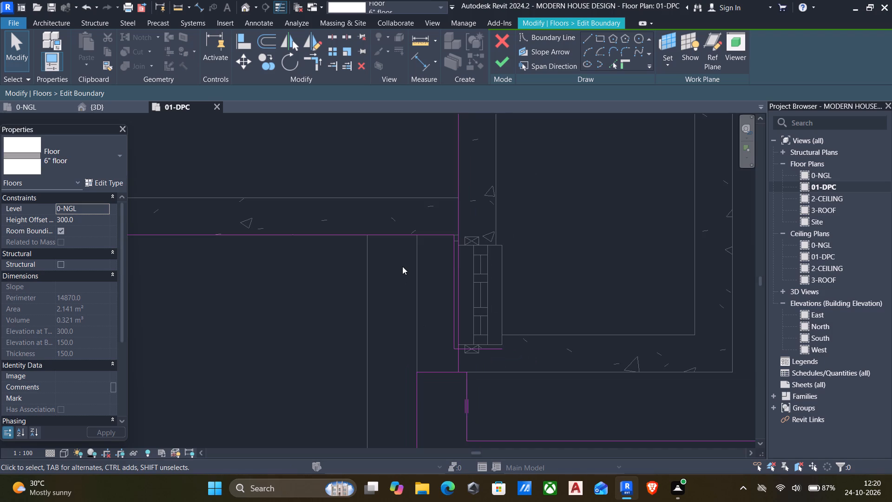
key("t")
key("r")
left_click(417, 392)
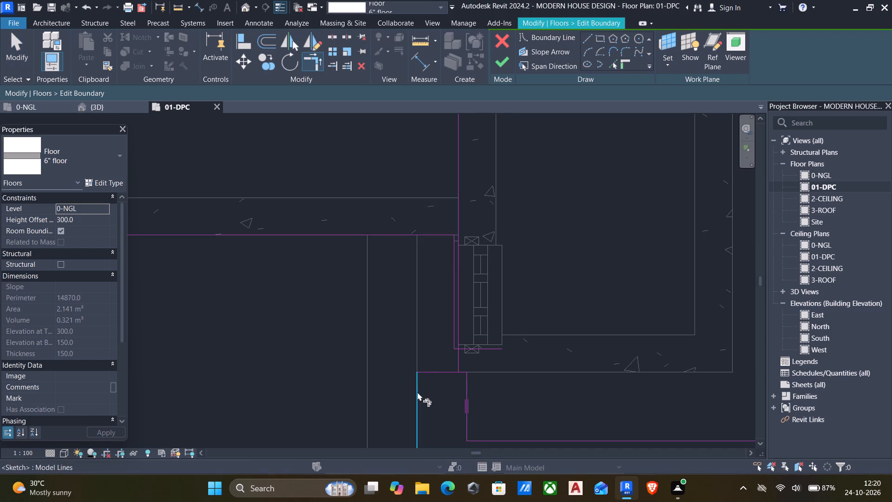
left_click(434, 235)
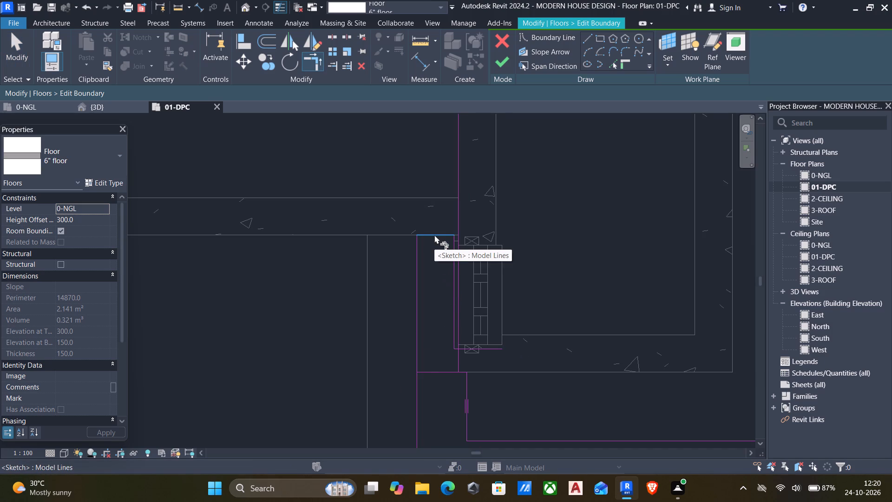
Trim the old closing line to the porch-side wall-face line, and that line to the window's lower-edge line.
middle_click_drag(497, 291, 497, 246)
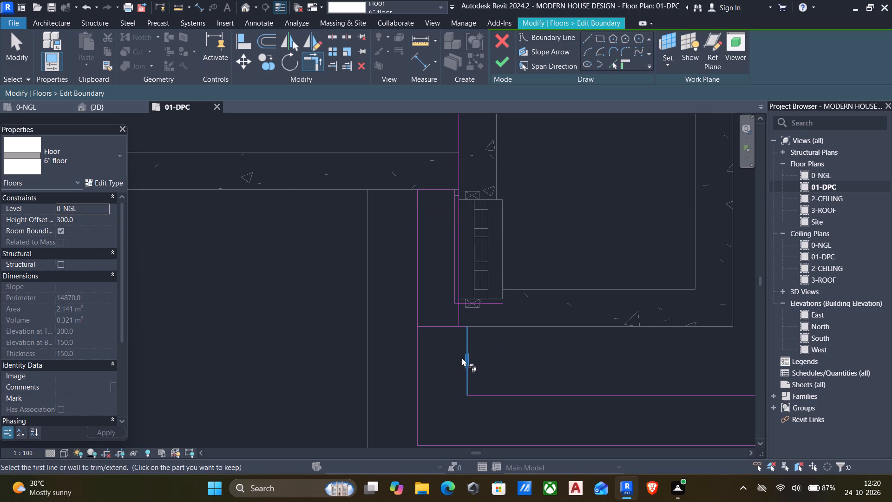
scroll(462, 356, "up", 4)
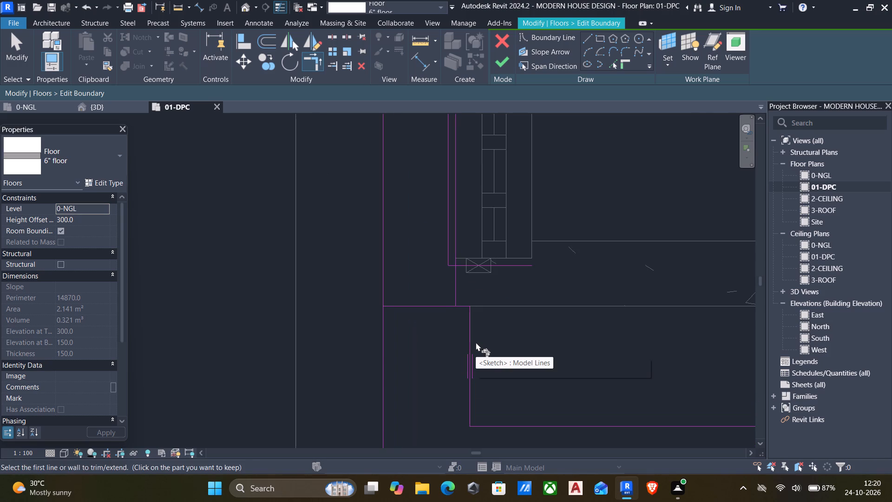
scroll(474, 311, "up", 4)
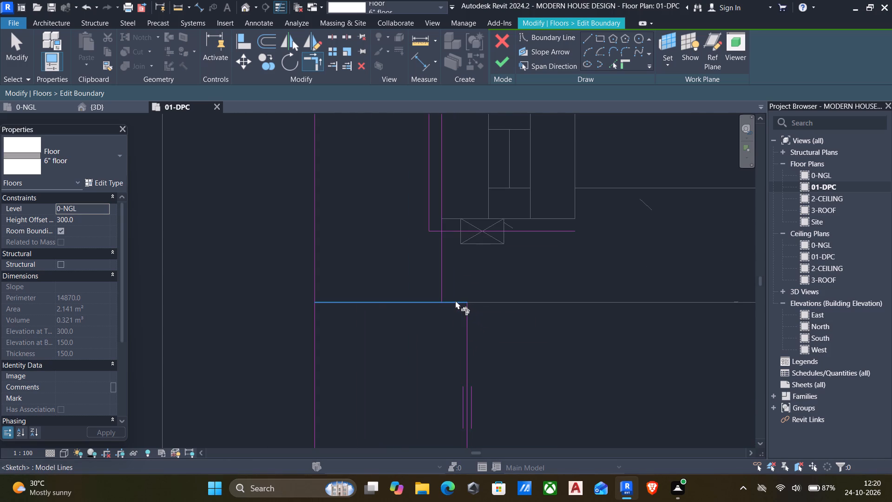
left_click(455, 300)
left_click(440, 277)
middle_click_drag(479, 291, 525, 367)
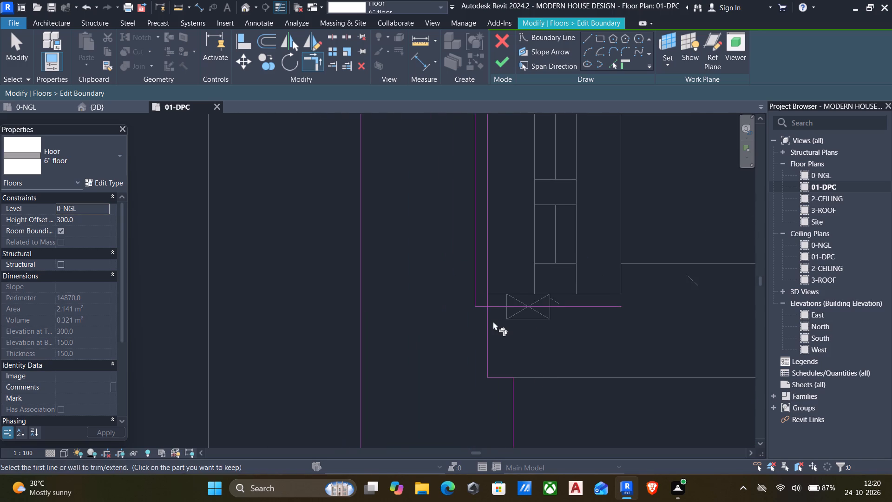
scroll(490, 318, "up", 4)
left_click(483, 309)
left_click(472, 297)
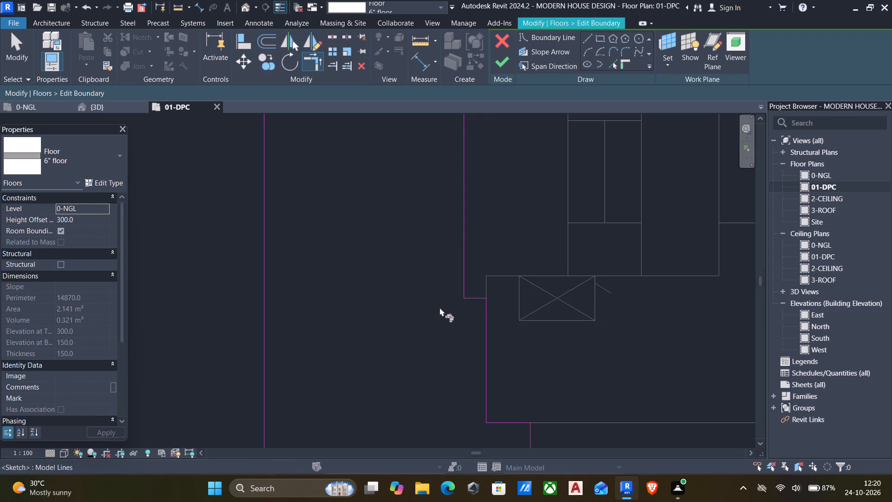
Check the inner step's boundary corners around the window and finish the edited floor sketch.
middle_click_drag(437, 310, 472, 399)
scroll(473, 400, "up", 1)
scroll(490, 365, "down", 6)
middle_click_drag(437, 286, 430, 423)
scroll(430, 423, "down", 4)
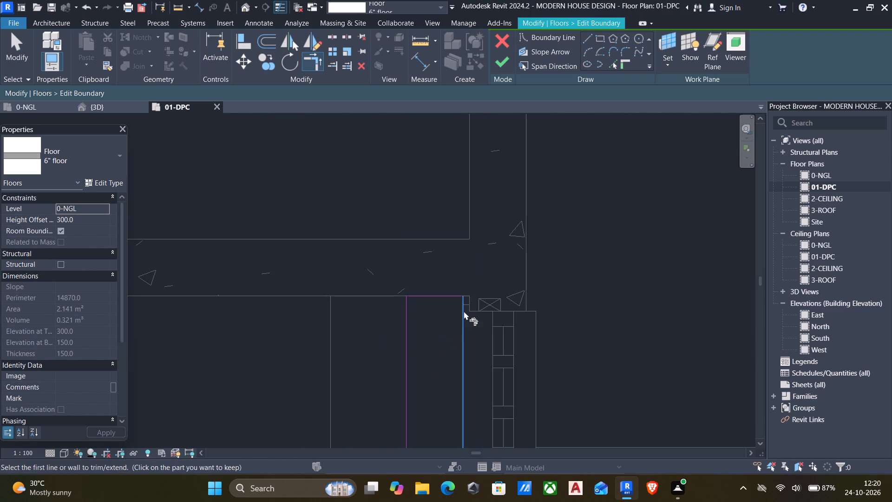
scroll(465, 307, "up", 4)
scroll(440, 300, "down", 6)
middle_click_drag(420, 346, 434, 265)
scroll(434, 264, "up", 1)
scroll(416, 302, "down", 5)
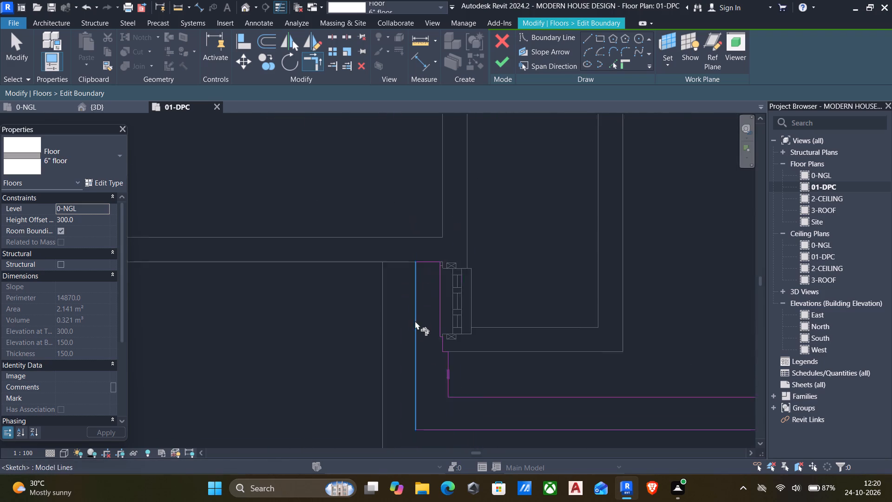
scroll(415, 321, "down", 1)
middle_click_drag(413, 327, 420, 251)
scroll(420, 251, "up", 1)
middle_click_drag(390, 305, 367, 290)
scroll(364, 290, "down", 6)
middle_click_drag(358, 341, 359, 342)
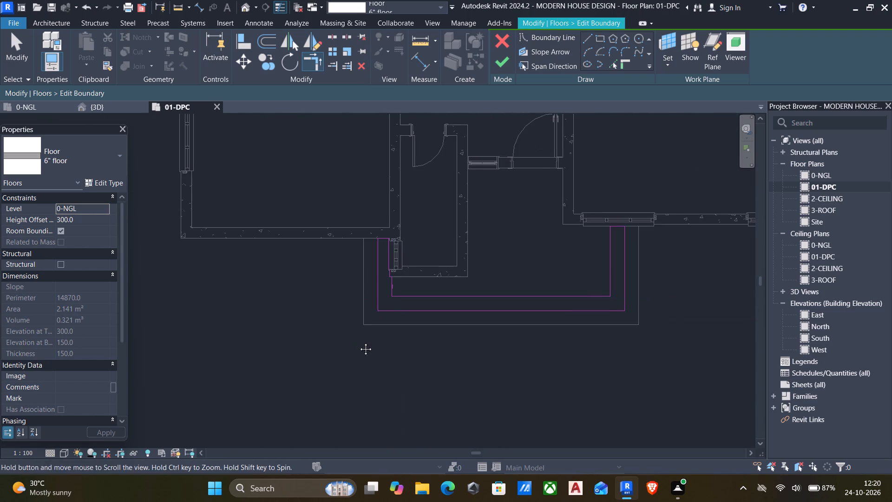
middle_click_drag(359, 342, 348, 345)
left_click(495, 63)
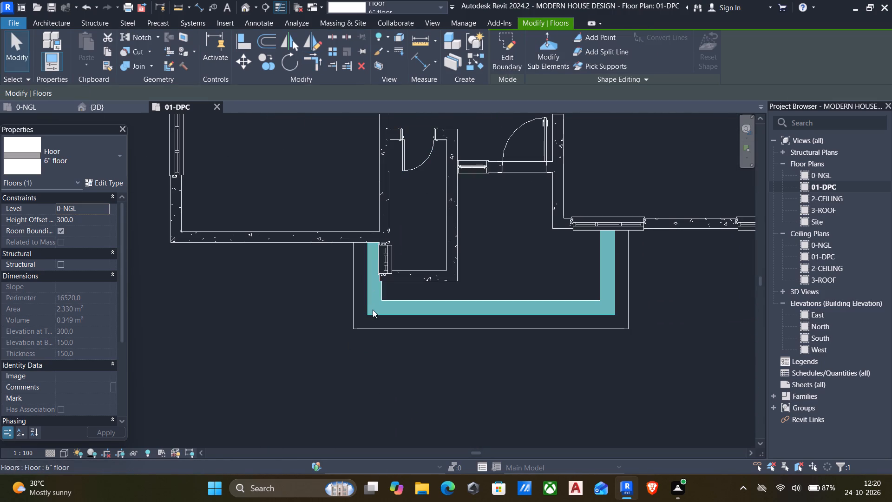
scroll(367, 263, "up", 9)
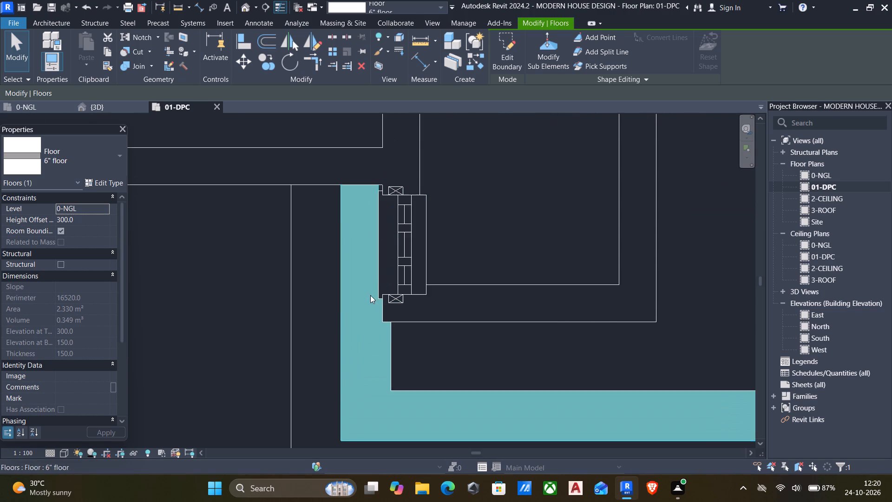
Review the house in 3D from several sides, examining the verandah railings, the entrance steps and the front porch.
scroll(368, 301, "down", 7)
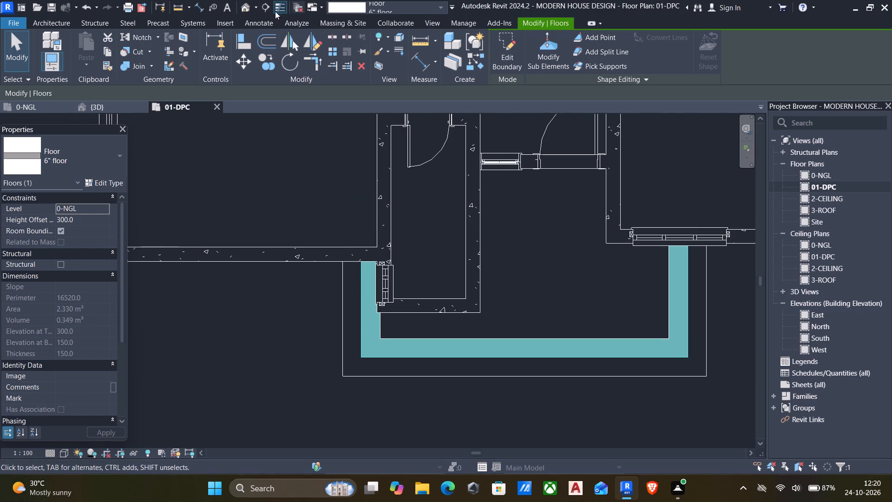
left_click(242, 7)
scroll(389, 358, "down", 2)
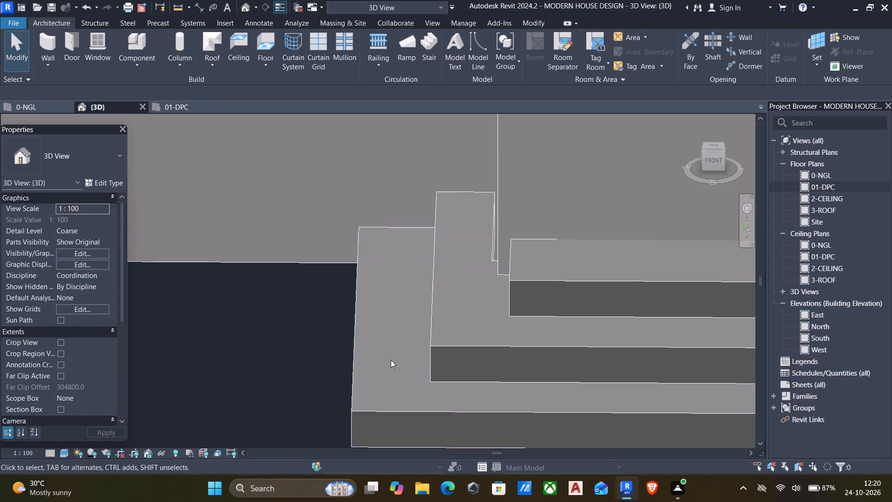
scroll(391, 360, "down", 2)
middle_click_drag(395, 359, 504, 360, "shift")
middle_click_drag(504, 361, 486, 400)
scroll(484, 403, "down", 8)
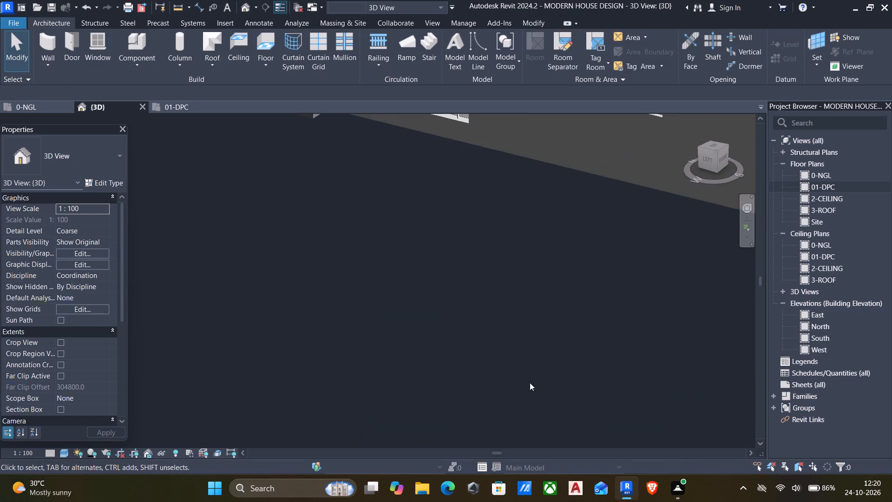
scroll(551, 356, "down", 7)
scroll(557, 353, "up", 1)
middle_click_drag(472, 276, 498, 275, "shift")
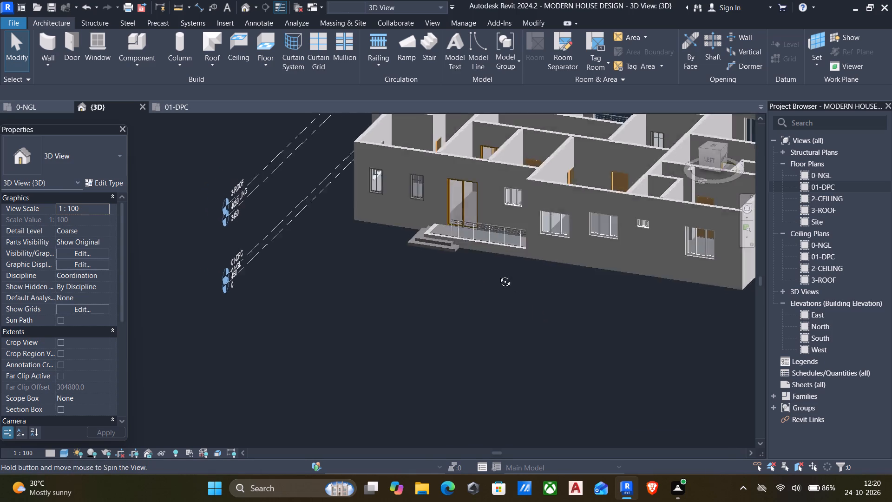
middle_click_drag(498, 275, 639, 293, "shift")
middle_click_drag(534, 289, 485, 294)
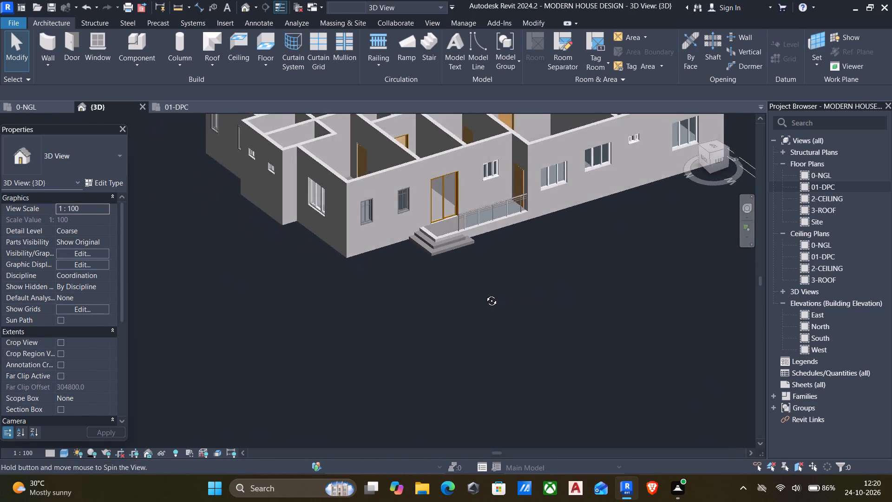
middle_click_drag(485, 294, 480, 294)
scroll(386, 232, "up", 5)
scroll(424, 241, "up", 6)
scroll(450, 264, "down", 8)
scroll(507, 298, "down", 4)
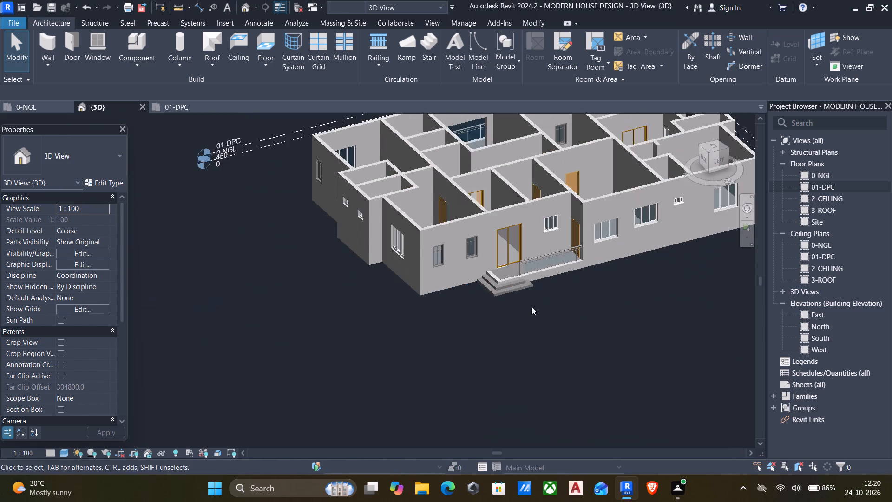
middle_click_drag(556, 297, 277, 264, "shift")
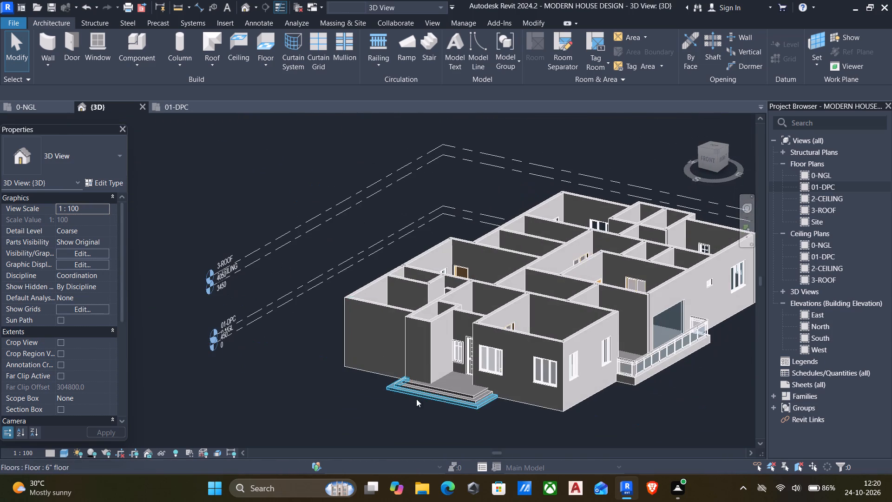
middle_click_drag(420, 402, 420, 258)
middle_click_drag(387, 290, 471, 324, "shift")
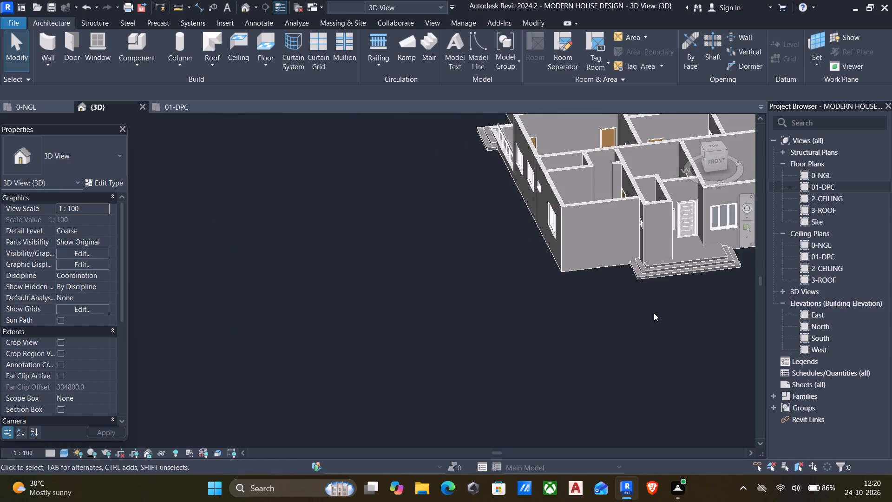
middle_click_drag(652, 311, 429, 251)
Examine in 3D how the porch steps and the 01-DPC floor slab meet the corner of the projecting porch-side wall.
scroll(425, 201, "up", 12)
scroll(444, 248, "up", 4)
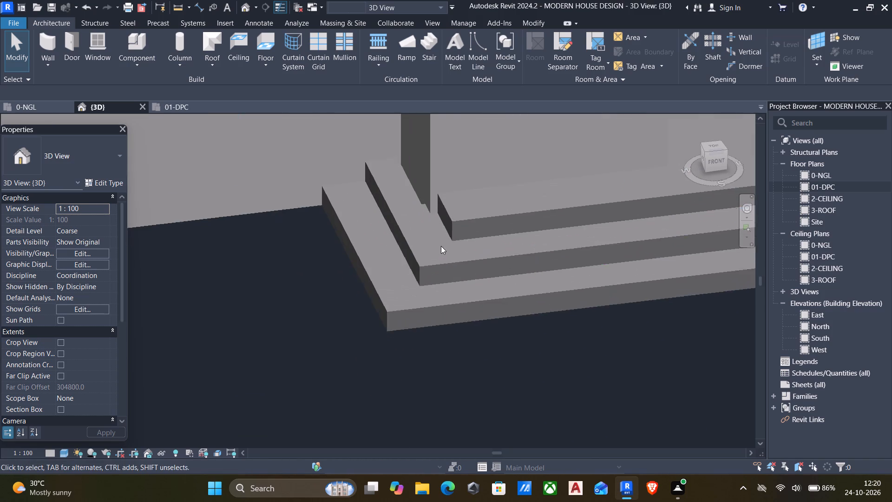
scroll(441, 246, "up", 2)
middle_click_drag(413, 215, 412, 233, "shift")
middle_click_drag(395, 257, 393, 183)
scroll(352, 259, "down", 1)
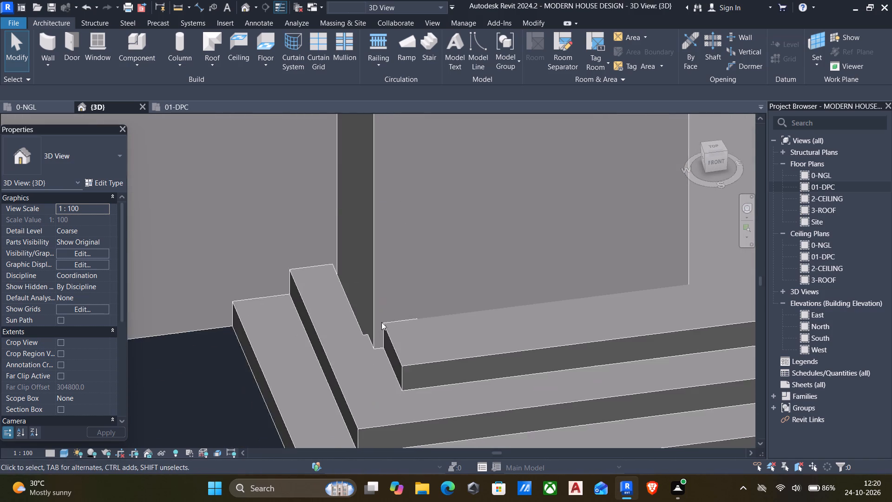
middle_click_drag(379, 325, 402, 268)
scroll(391, 295, "up", 5)
middle_click_drag(383, 267, 379, 251, "shift")
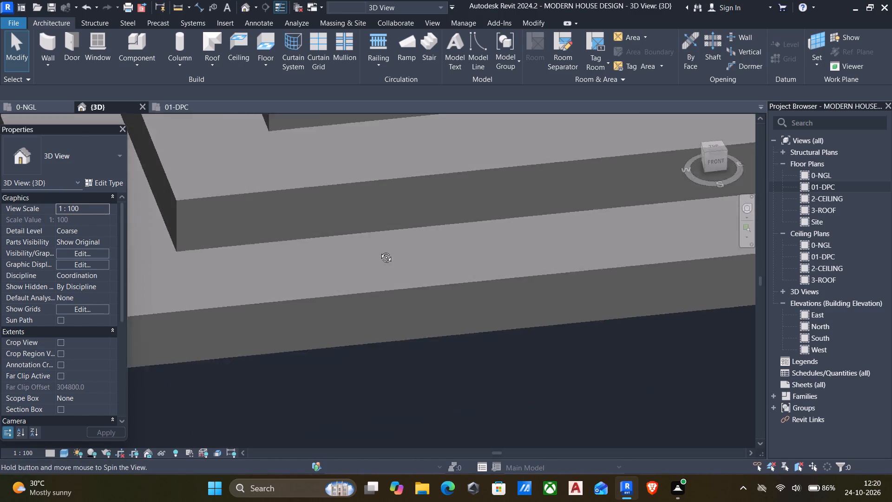
middle_click_drag(379, 251, 378, 242, "shift")
scroll(378, 242, "down", 10, "shift")
middle_click_drag(305, 233, 317, 230, "shift")
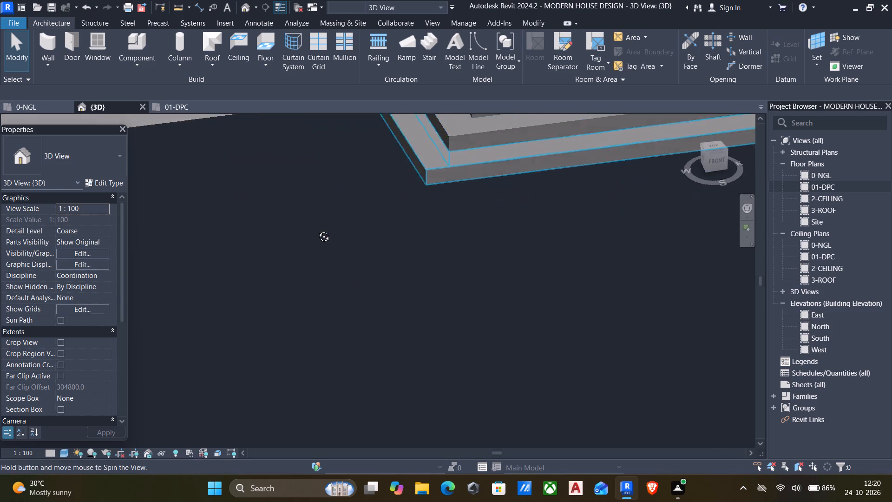
middle_click_drag(317, 230, 327, 277, "shift")
scroll(329, 282, "down", 6)
middle_click_drag(379, 253, 234, 207)
scroll(269, 211, "up", 6)
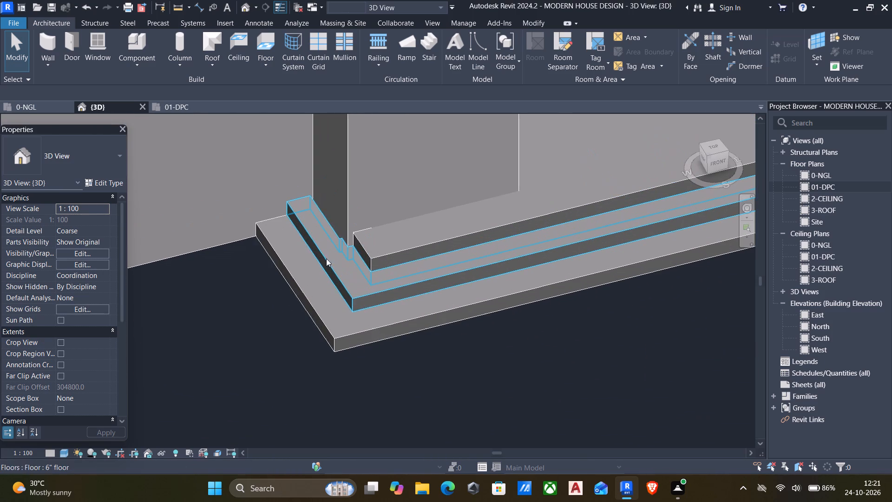
middle_click_drag(328, 253, 321, 246, "shift")
scroll(319, 247, "down", 6)
middle_click_drag(311, 264, 321, 237)
middle_click_drag(301, 232, 317, 241, "shift")
middle_click_drag(309, 270, 272, 319)
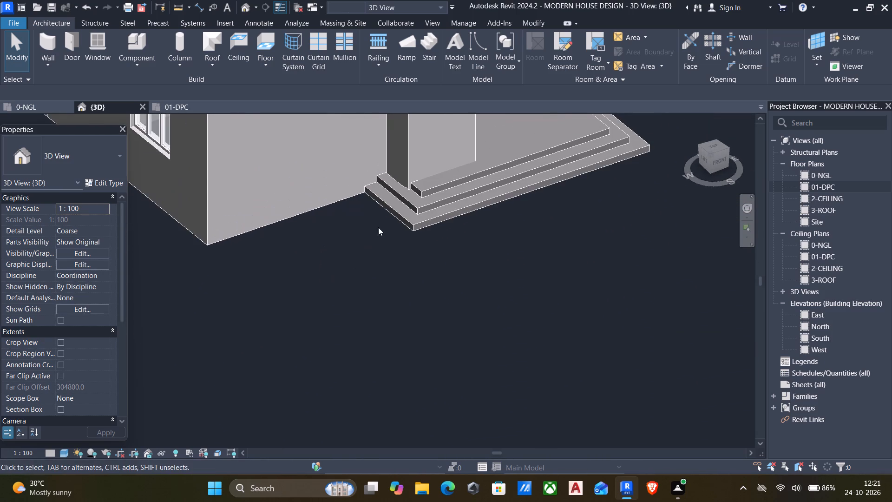
scroll(382, 211, "up", 1)
middle_click_drag(382, 211, 352, 259)
scroll(398, 231, "up", 10)
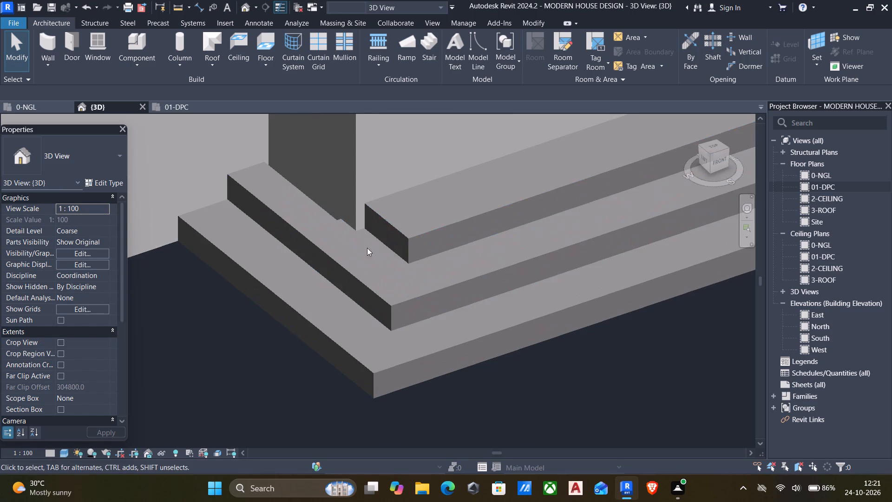
middle_click_drag(367, 238, 355, 300)
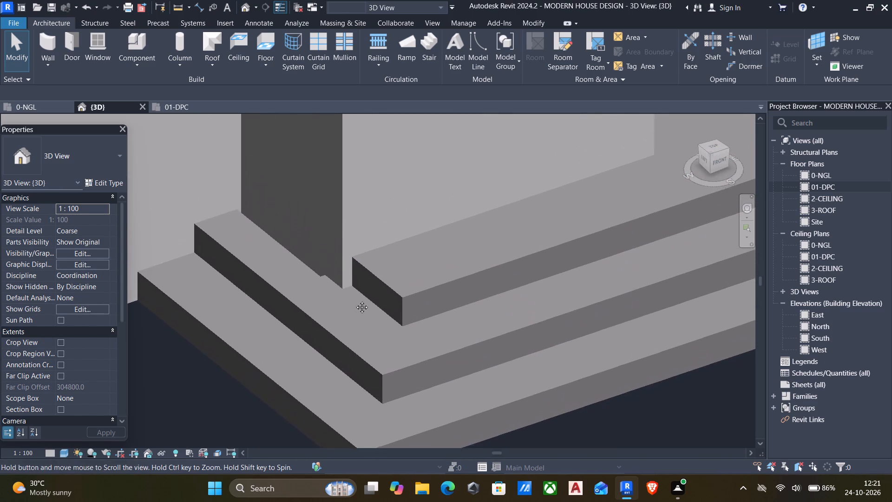
middle_click_drag(355, 300, 355, 300)
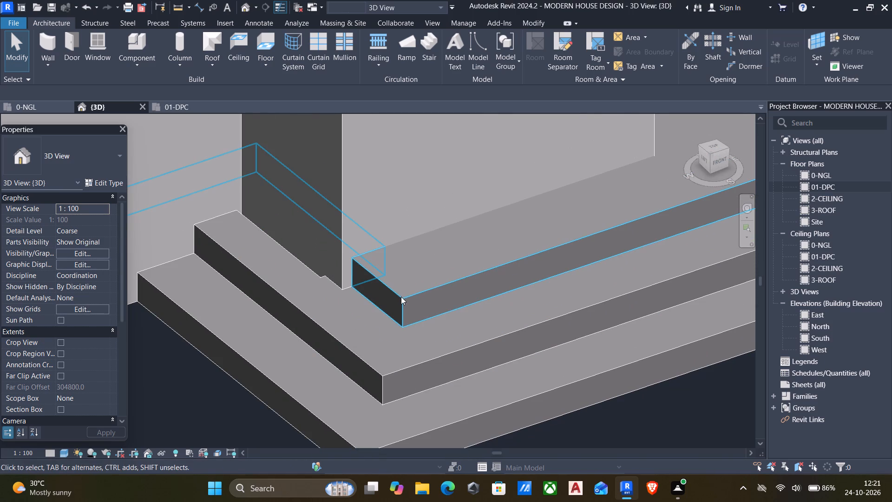
left_click(401, 297)
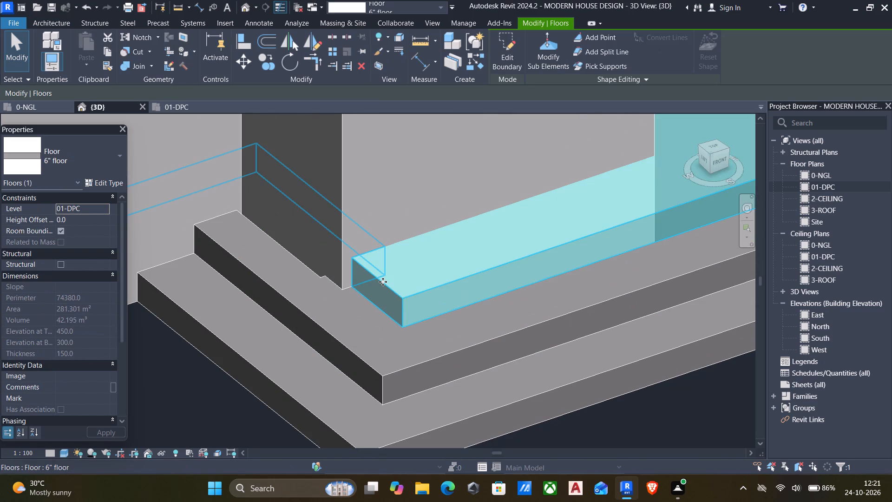
key("Escape")
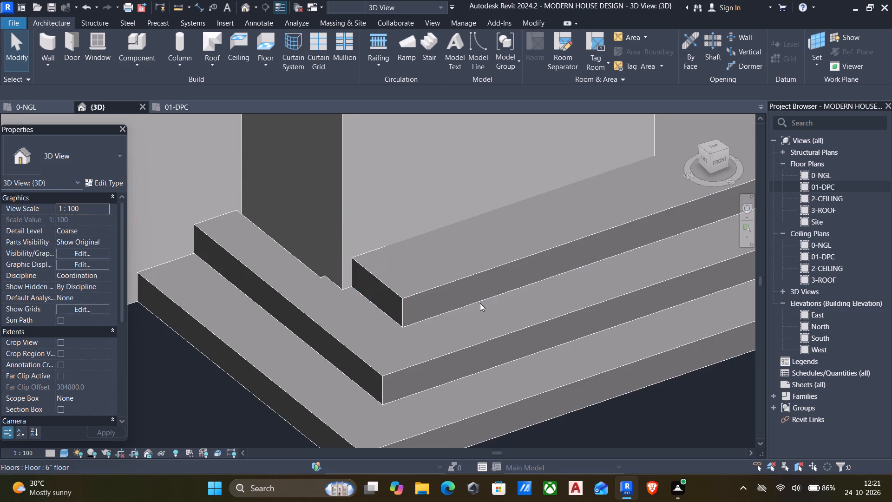
Examine the full run of front porch steps and their fit against the house walls in 3D.
scroll(506, 309, "down", 8)
middle_click_drag(494, 308, 473, 312, "shift")
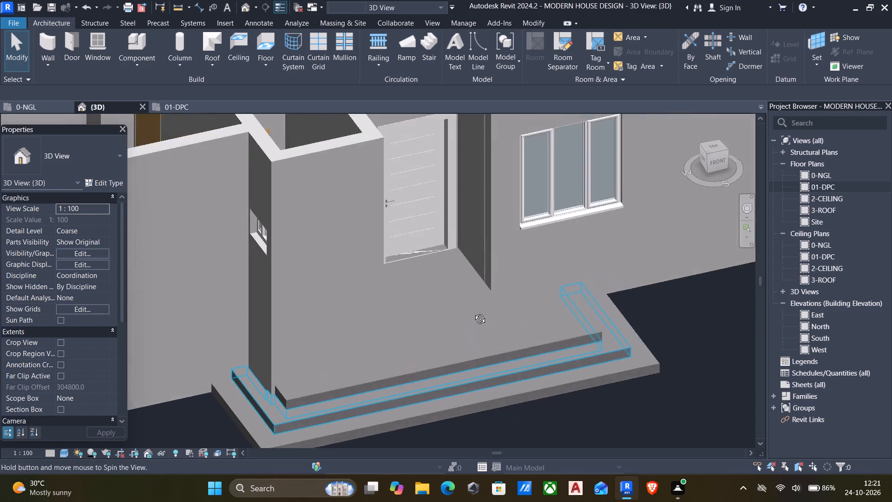
middle_click_drag(473, 312, 473, 294, "shift")
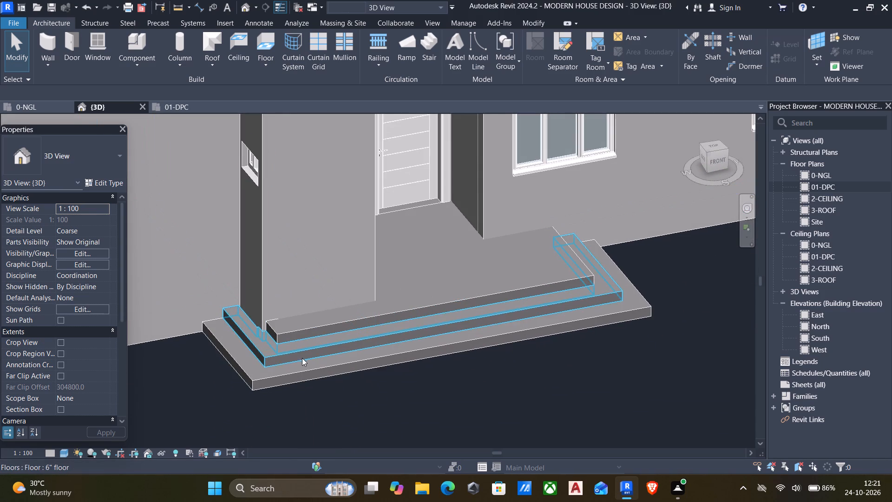
middle_click_drag(312, 358, 384, 332)
scroll(386, 332, "down", 11)
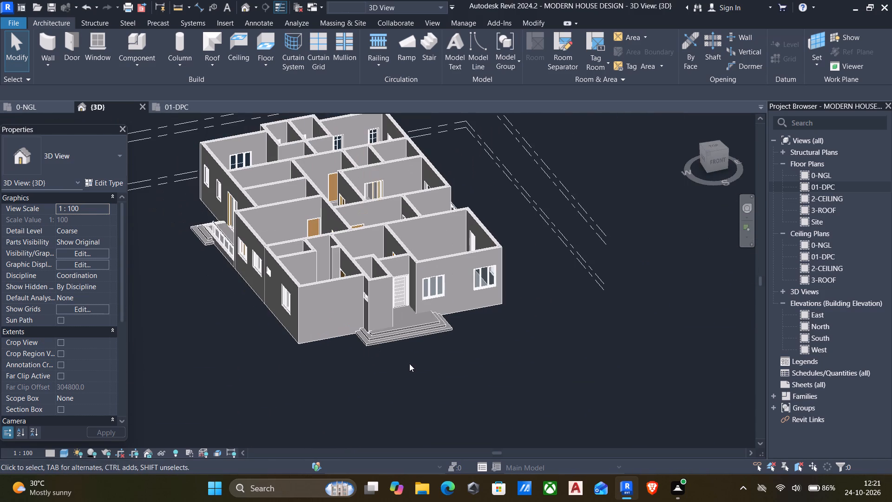
middle_click(321, 352, "shift")
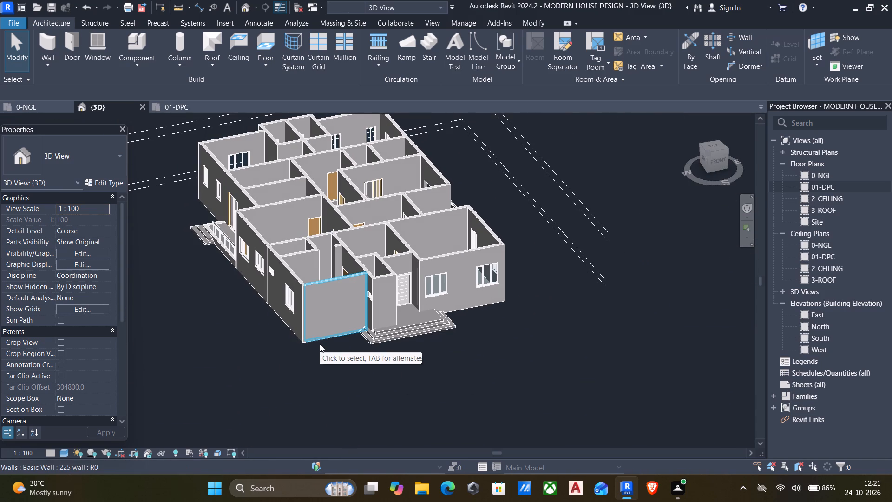
Look over the 01-DPC floor plan and the 01-DPC ceiling plan.
double_click(802, 186)
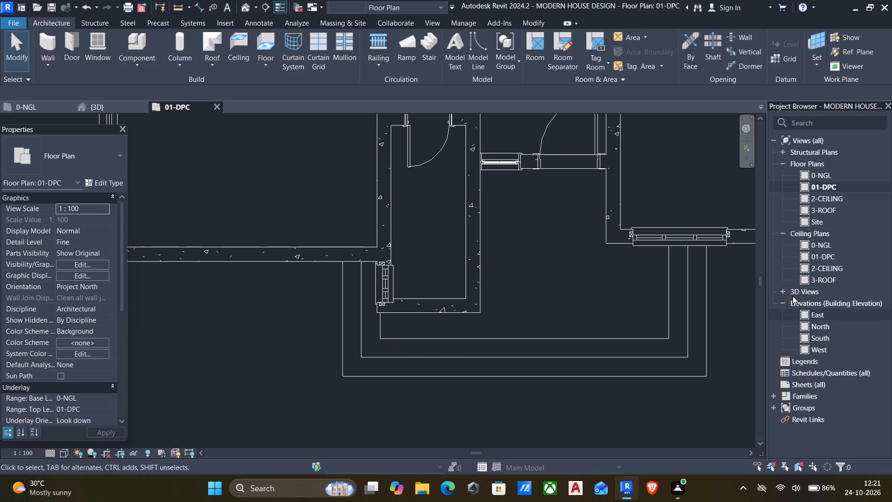
double_click(820, 253)
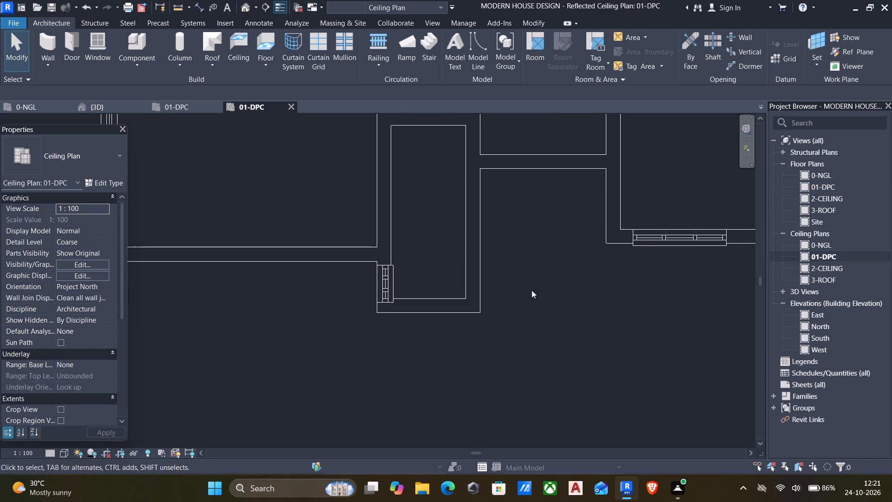
scroll(482, 289, "down", 9)
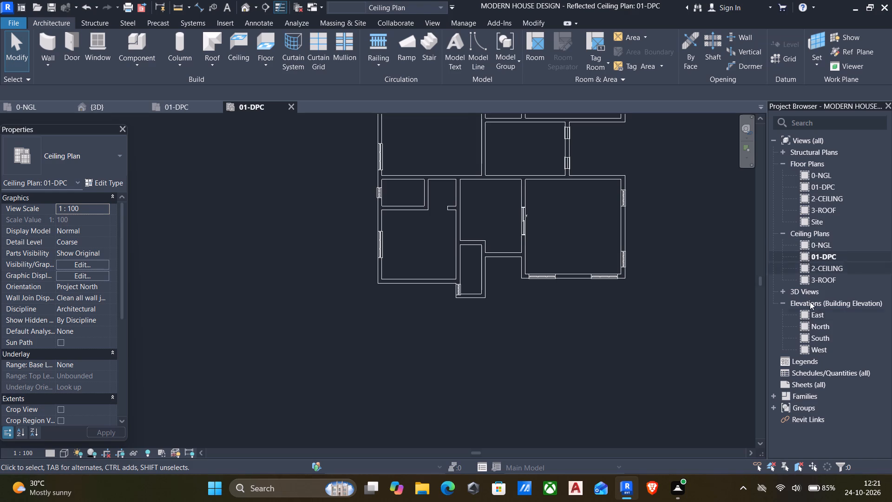
In the South elevation, measure the height between levels 0-NGL and 01-DPC beside the west verandah steps.
double_click(802, 336)
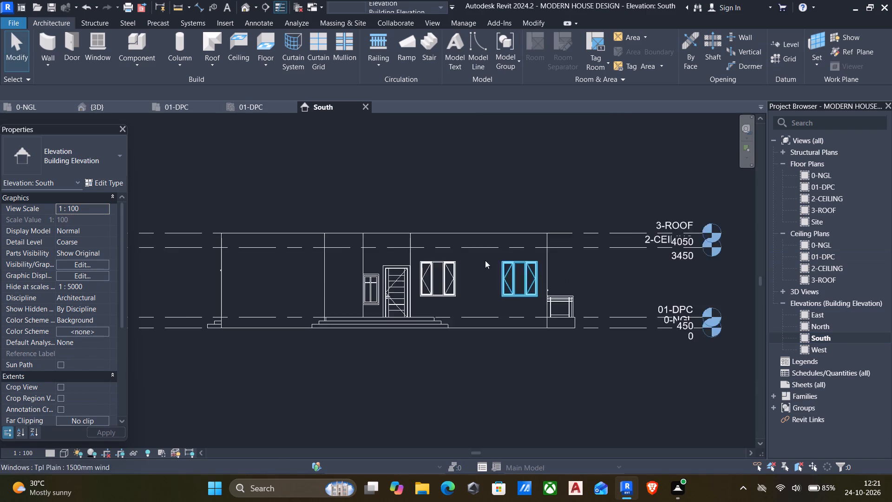
scroll(441, 254, "down", 4)
middle_click_drag(277, 264, 410, 294)
scroll(514, 290, "up", 4)
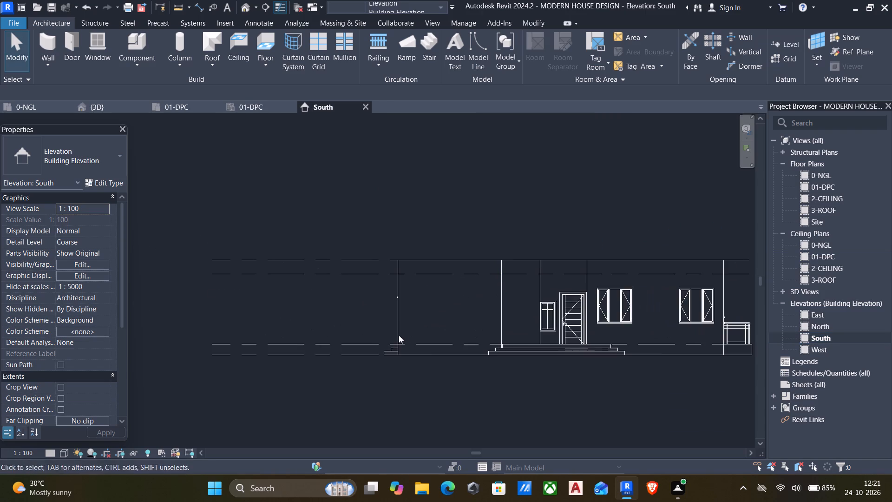
scroll(382, 347, "up", 4)
type("dd")
scroll(350, 382, "up", 2)
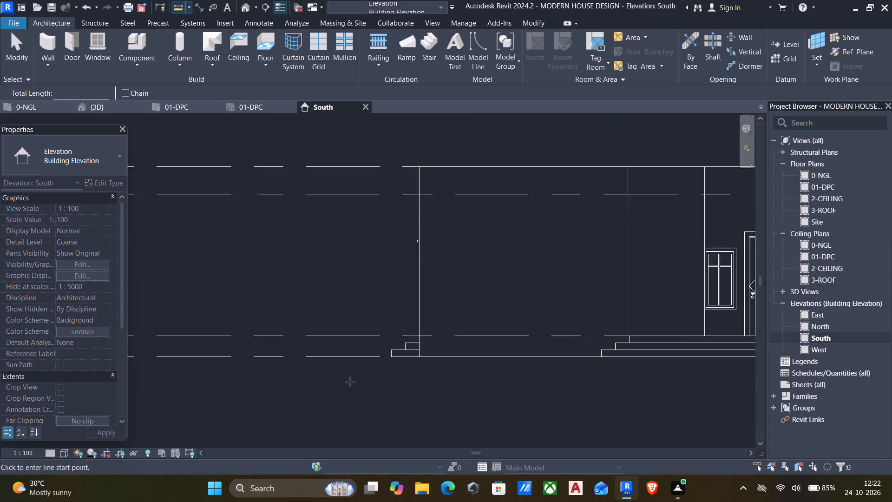
scroll(350, 382, "up", 1)
left_click(335, 349)
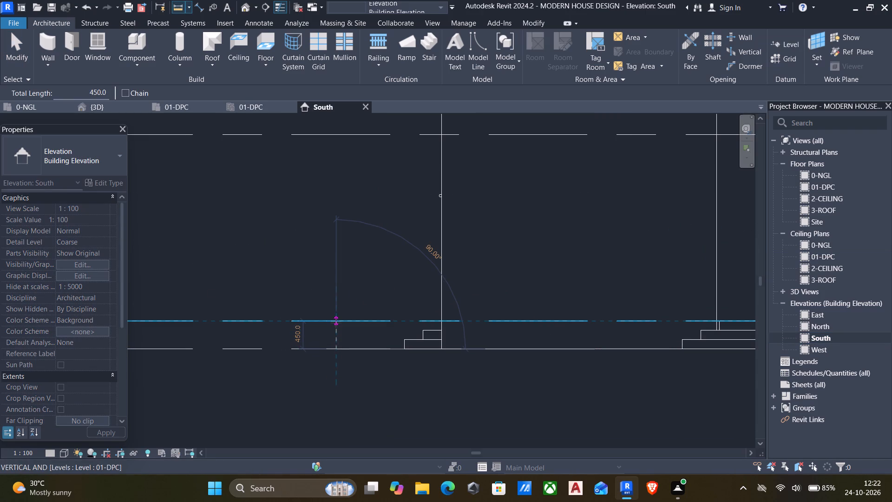
left_click(336, 322)
key("Escape")
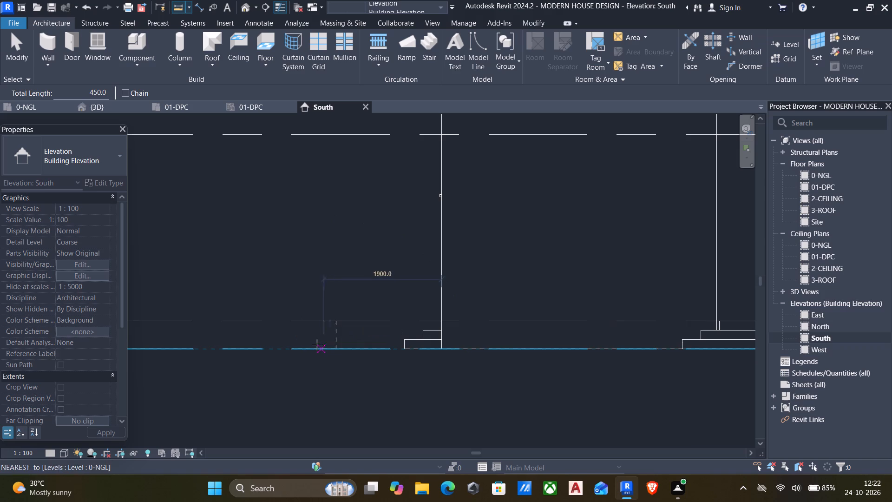
key("Escape")
Place an aligned dimension between the 0-NGL and 01-DPC level lines, just west of the west verandah steps.
key("d")
key("i")
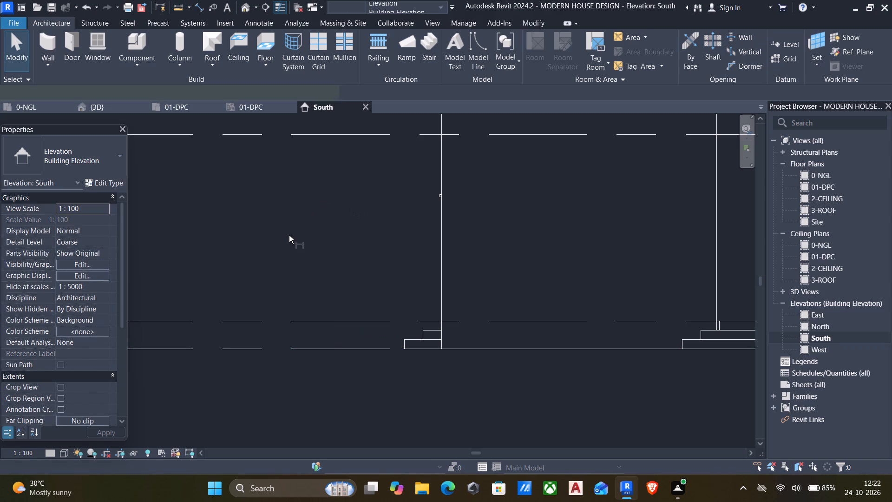
left_click(316, 348)
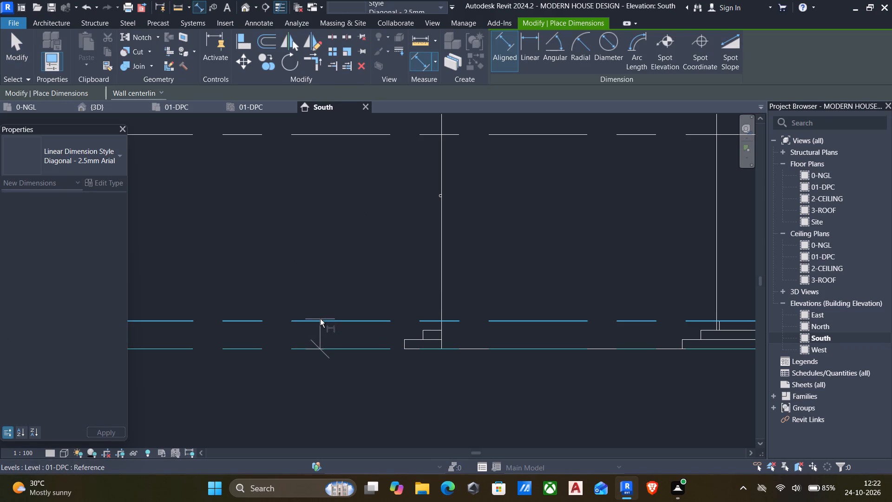
left_click(319, 320)
left_click(322, 329)
key("Escape")
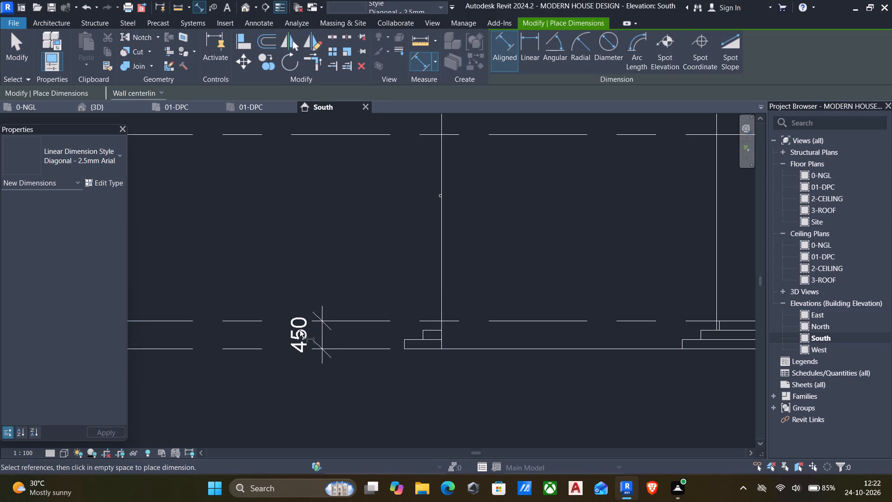
key("Escape")
left_click(310, 325)
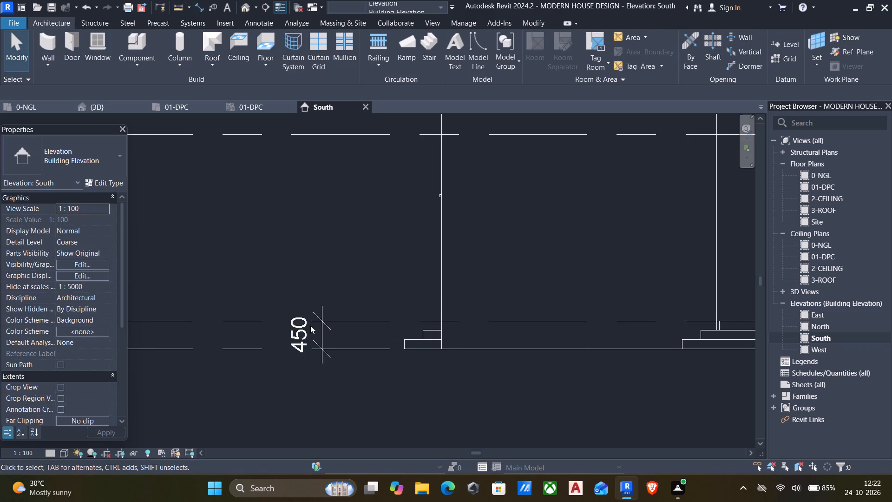
Examine the type parameters of the level-height dimension's Diagonal - 2.5mm Arial style.
left_click(105, 182)
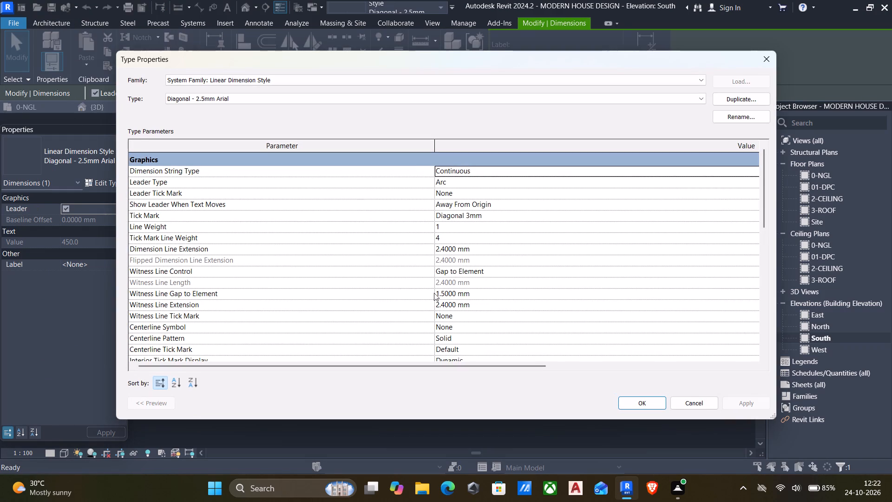
scroll(470, 271, "down", 6)
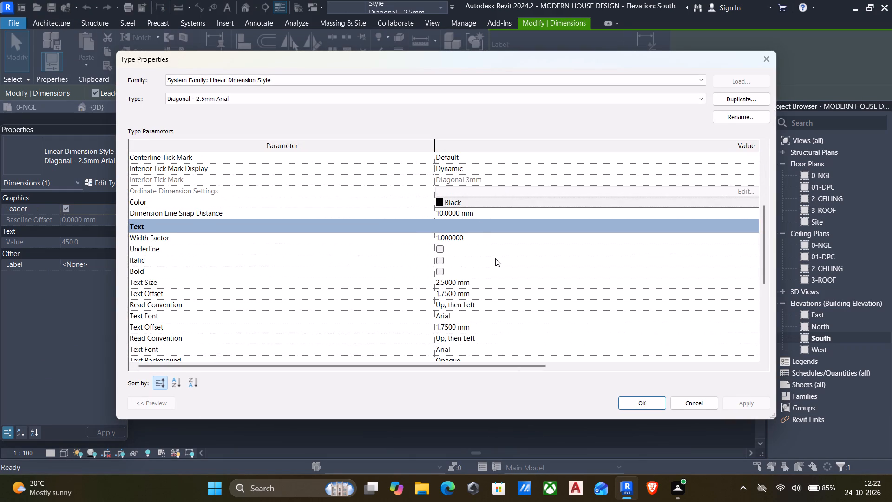
scroll(496, 279, "down", 3)
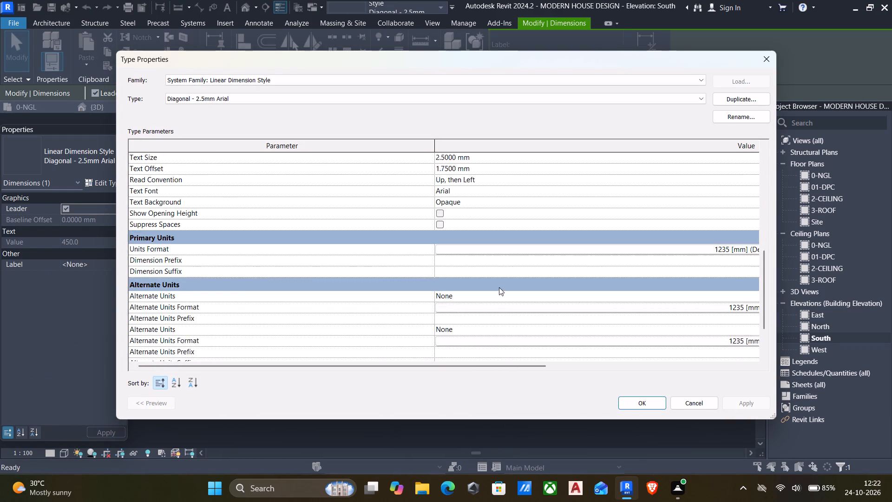
scroll(499, 287, "down", 7)
scroll(500, 288, "up", 5)
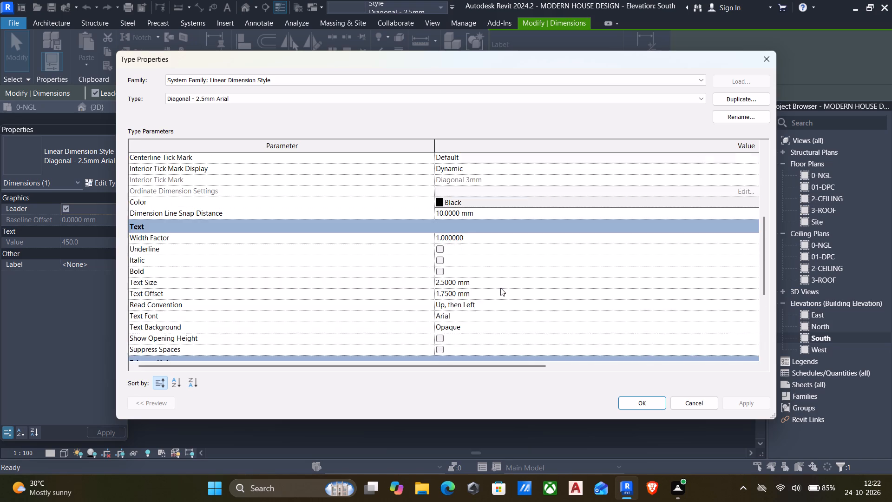
scroll(500, 288, "up", 6)
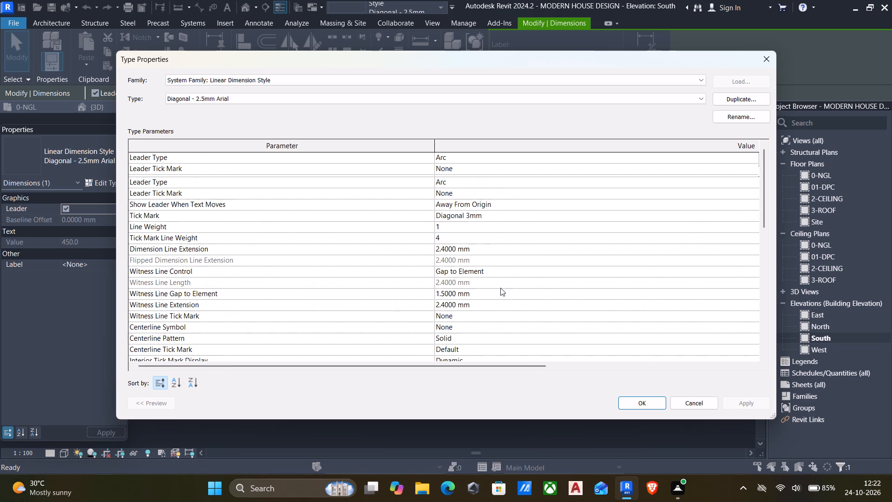
scroll(500, 288, "up", 4)
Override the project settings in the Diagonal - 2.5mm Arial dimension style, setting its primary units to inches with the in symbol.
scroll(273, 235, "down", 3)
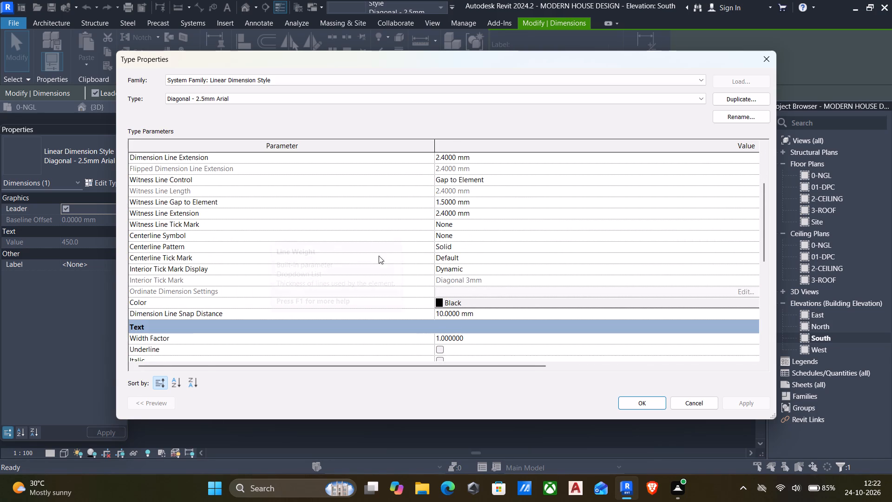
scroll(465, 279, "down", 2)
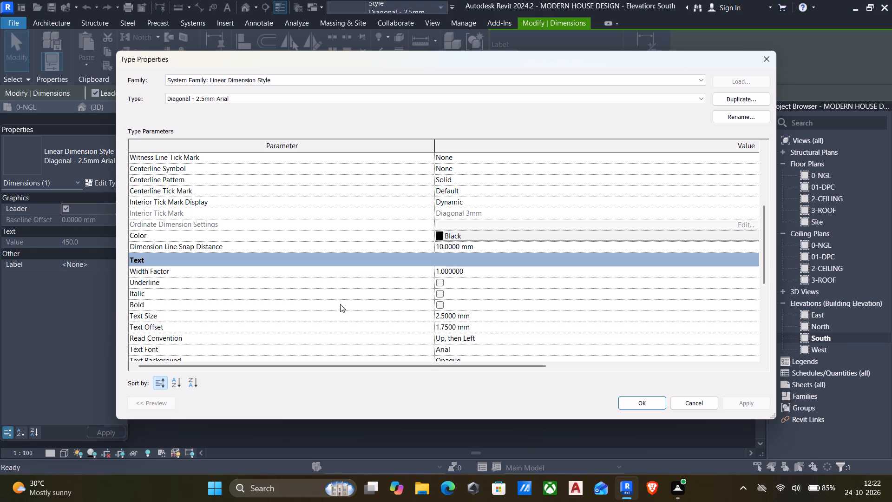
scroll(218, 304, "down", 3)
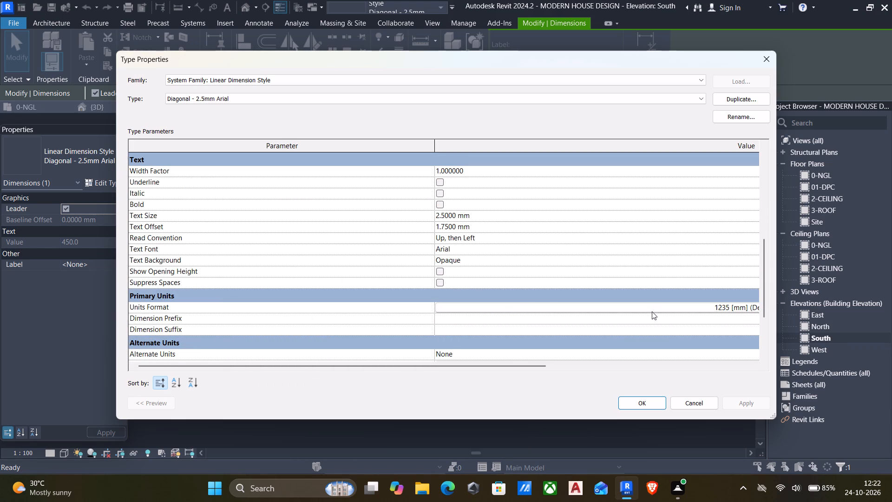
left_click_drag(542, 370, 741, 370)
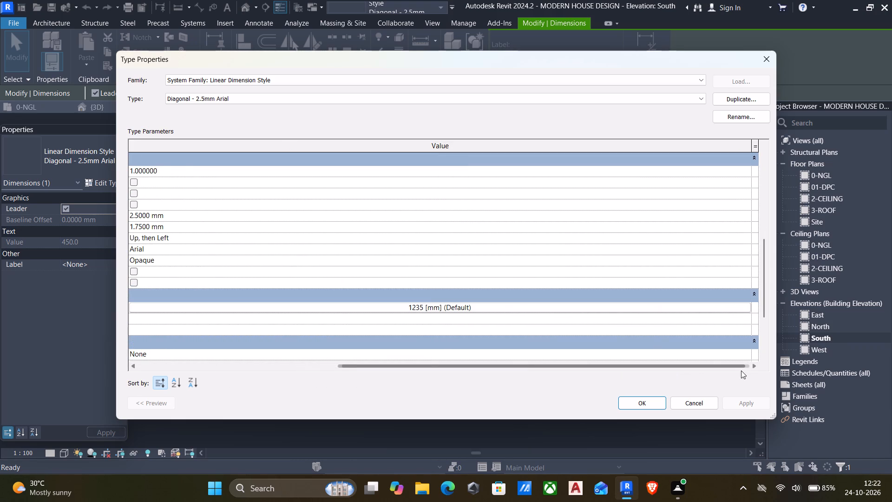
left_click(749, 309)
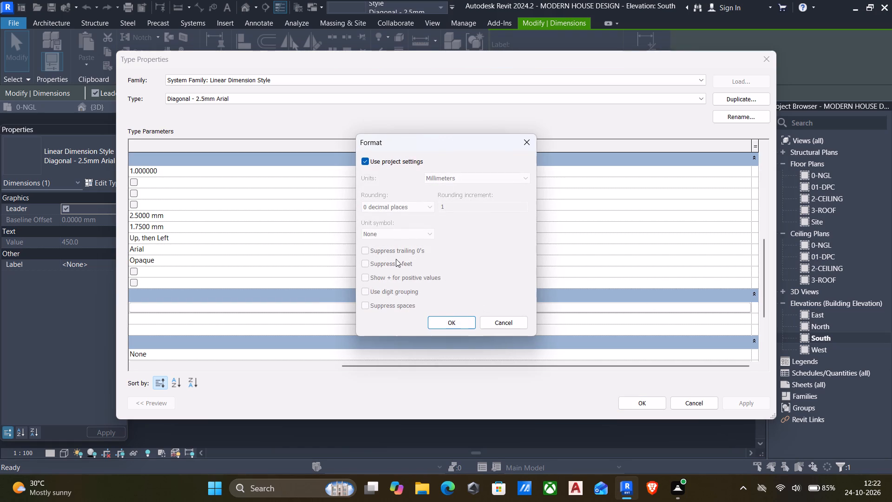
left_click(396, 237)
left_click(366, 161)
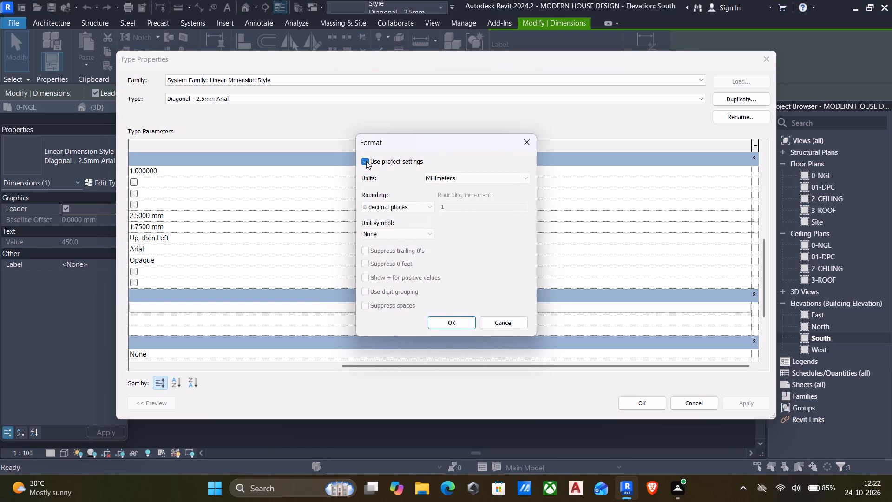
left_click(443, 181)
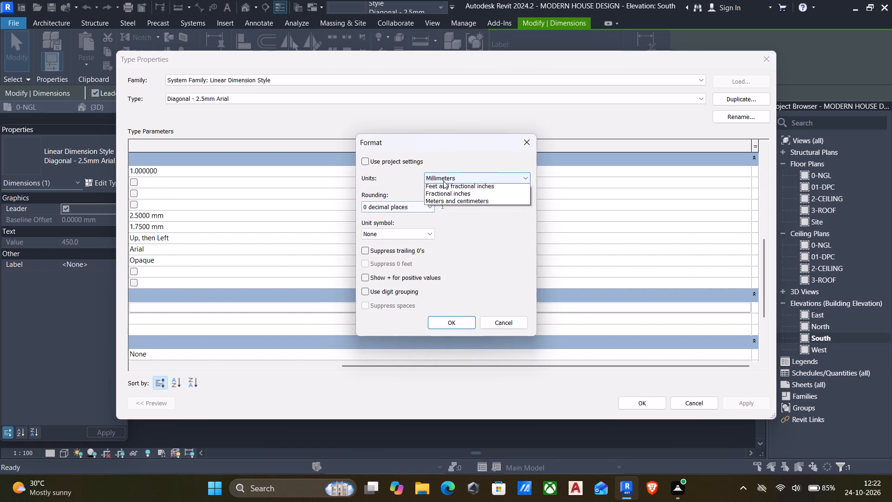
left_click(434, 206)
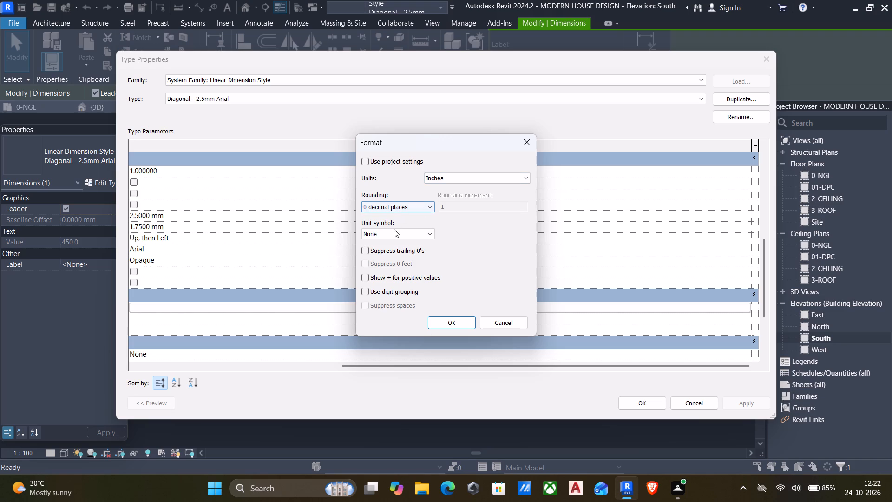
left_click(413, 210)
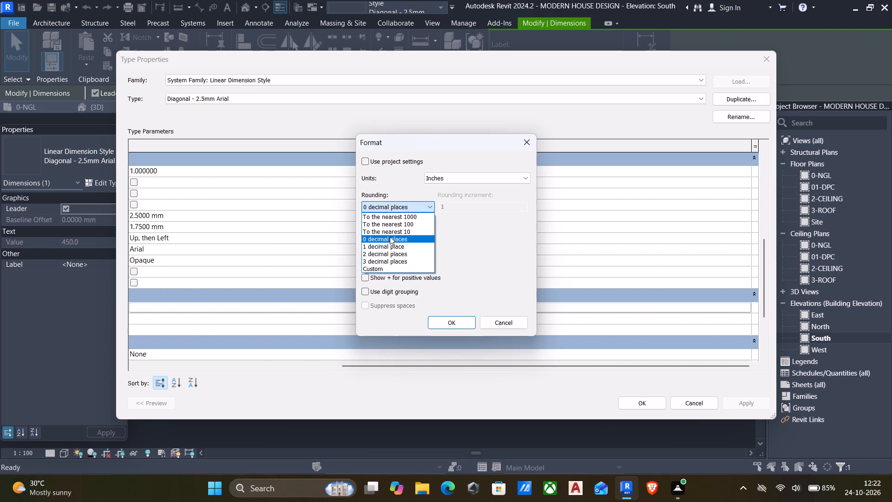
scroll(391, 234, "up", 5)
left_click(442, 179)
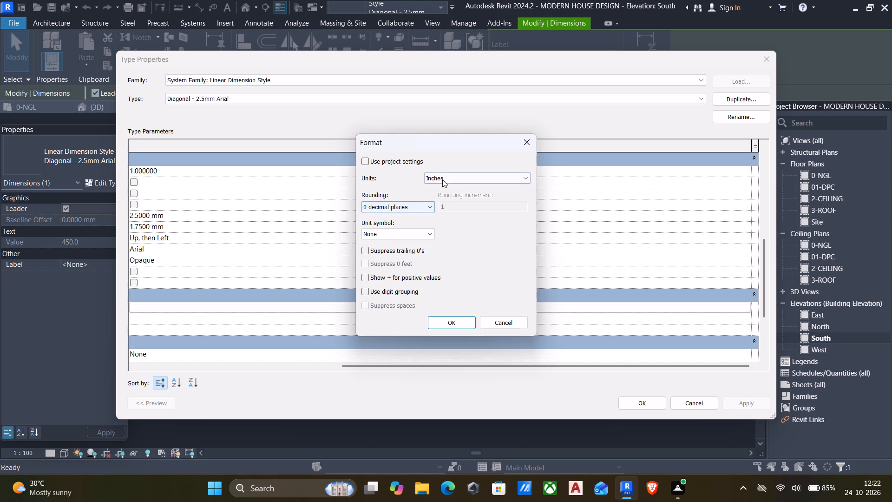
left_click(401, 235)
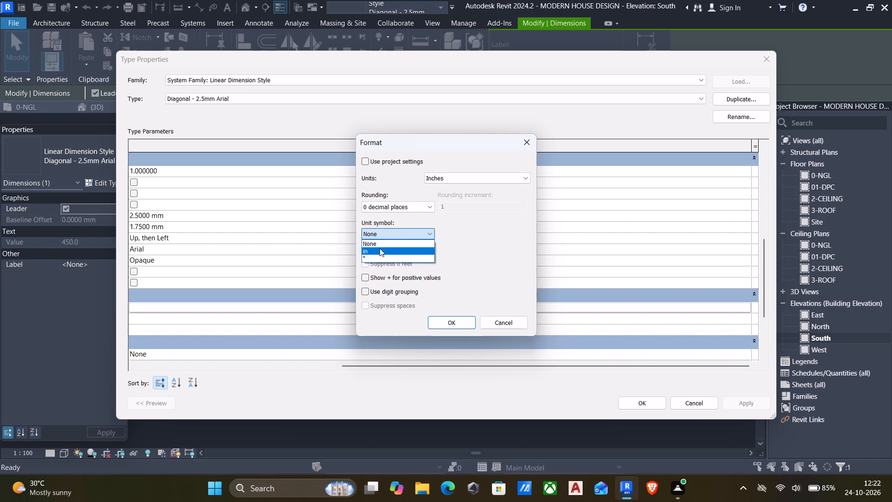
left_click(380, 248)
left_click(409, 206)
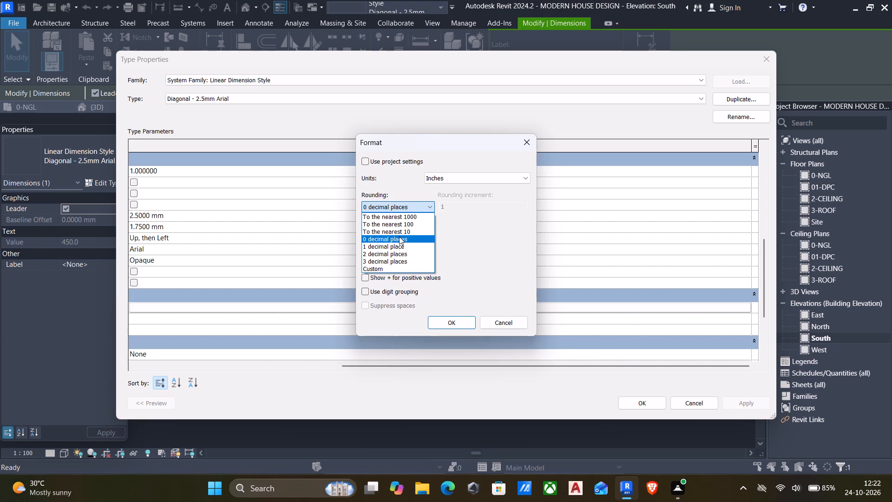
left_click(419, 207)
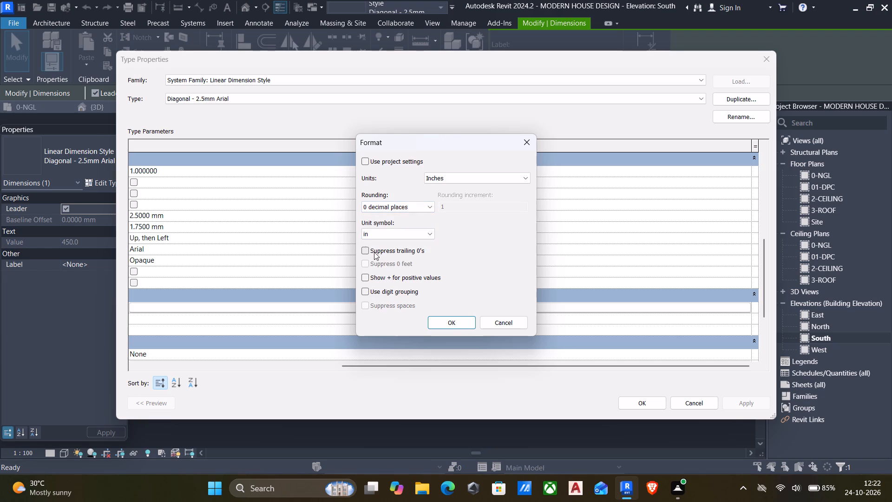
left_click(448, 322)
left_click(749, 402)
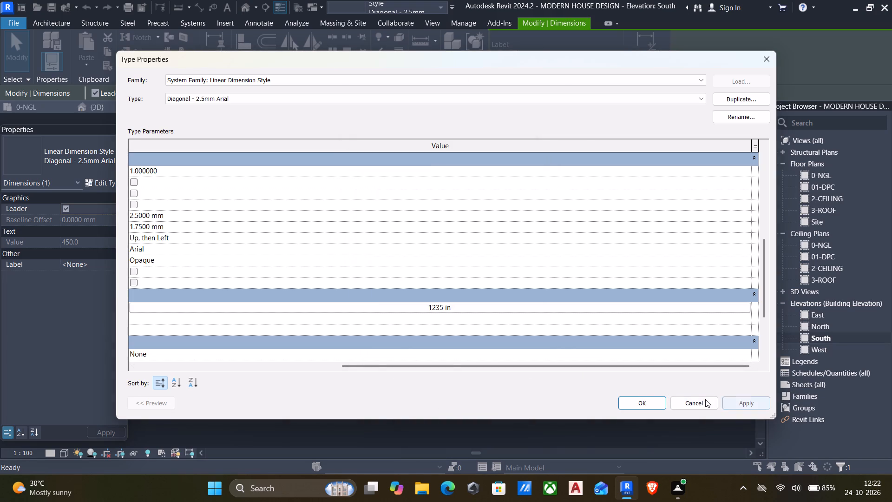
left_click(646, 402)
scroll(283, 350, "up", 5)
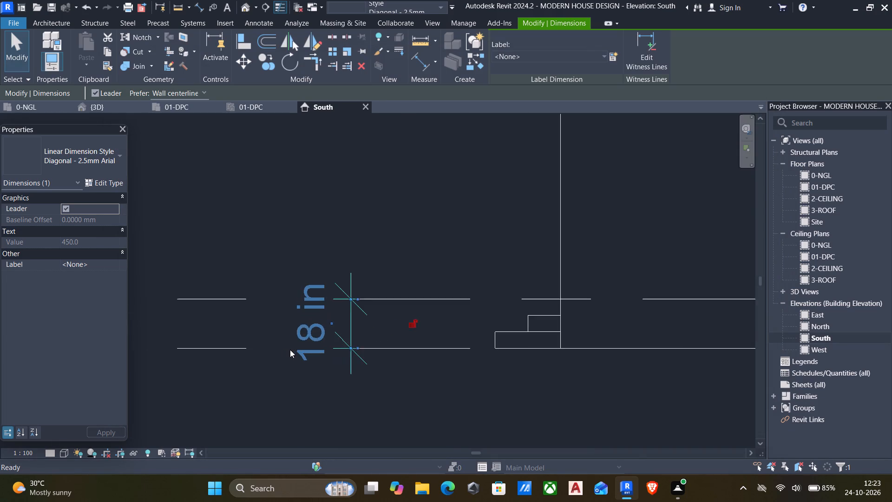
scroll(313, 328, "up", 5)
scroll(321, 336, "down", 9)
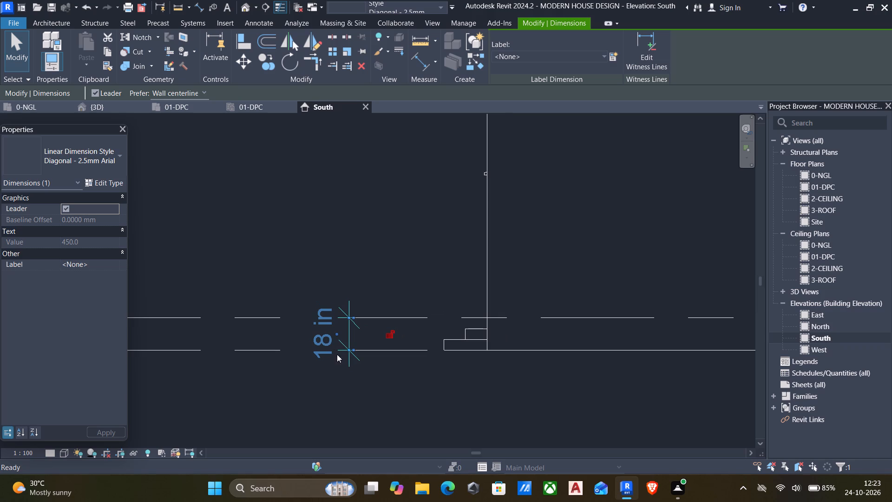
Set the primary units format of the Diagonal - 2.5mm Arial dimension style to millimeters with the mm symbol.
left_click(101, 184)
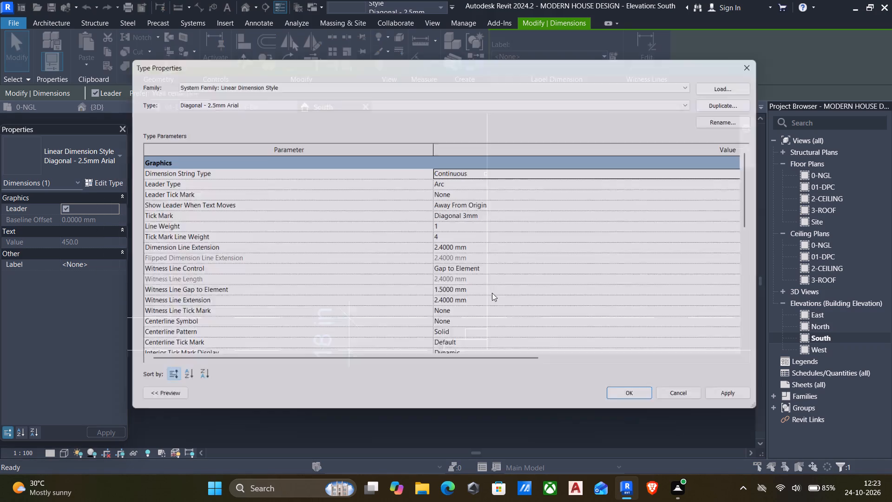
scroll(663, 290, "down", 14)
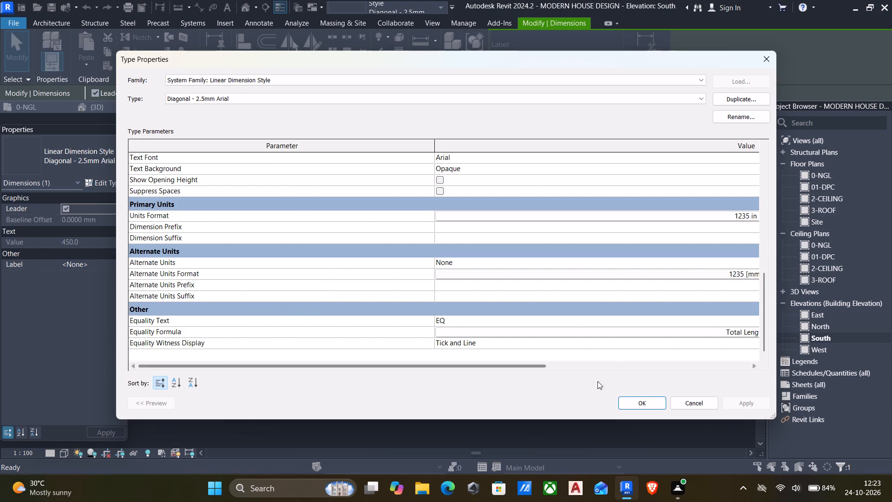
left_click_drag(530, 365, 656, 369)
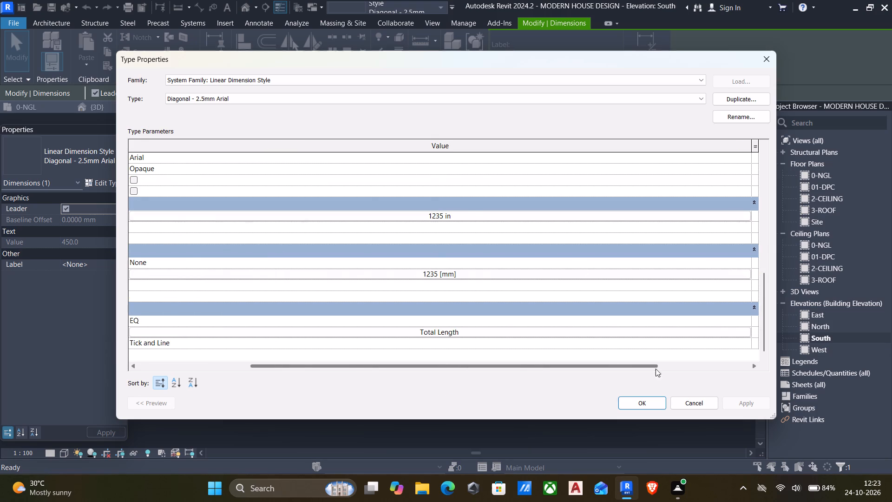
left_click_drag(656, 369, 713, 370)
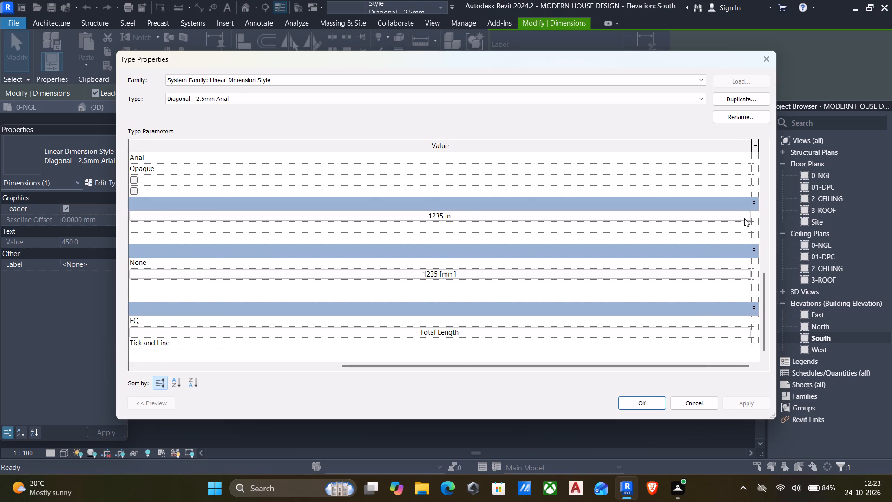
left_click(744, 218)
left_click(462, 177)
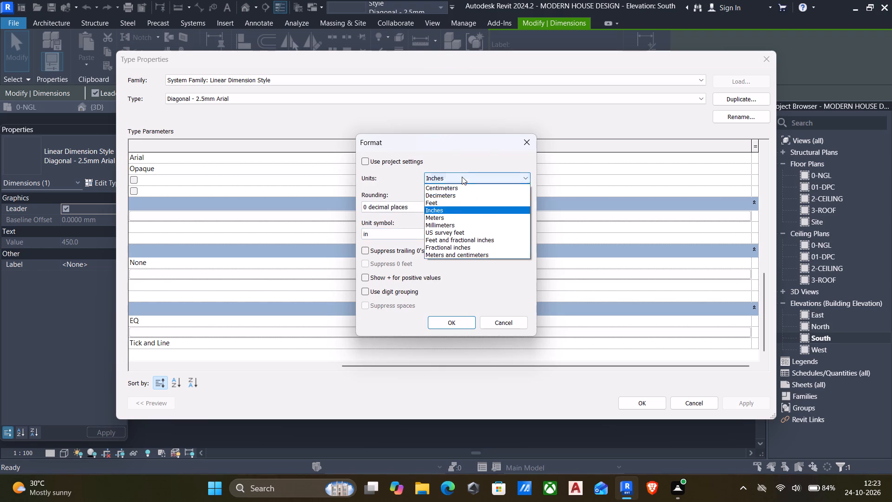
left_click(438, 222)
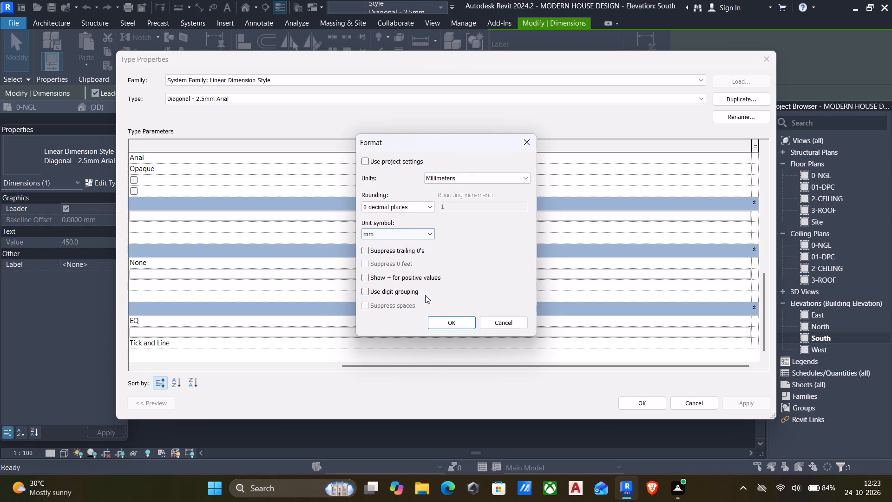
left_click(455, 321)
left_click(735, 404)
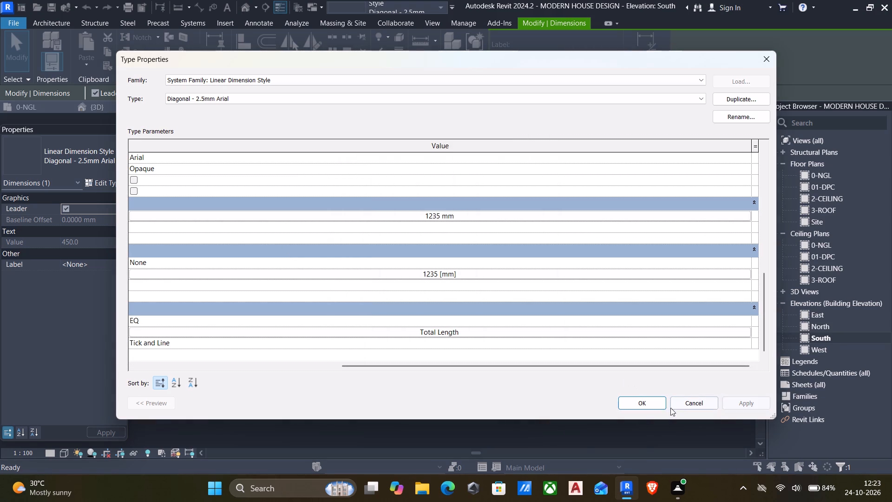
left_click(642, 406)
scroll(454, 323, "down", 5)
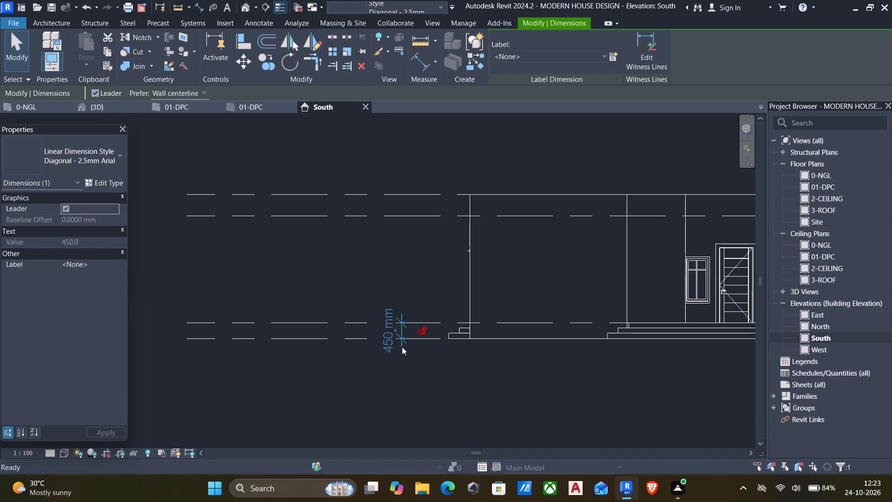
key("Escape")
Delete the aligned dimension between the 0-NGL and 01-DPC level lines beside the west verandah steps.
scroll(380, 337, "up", 5)
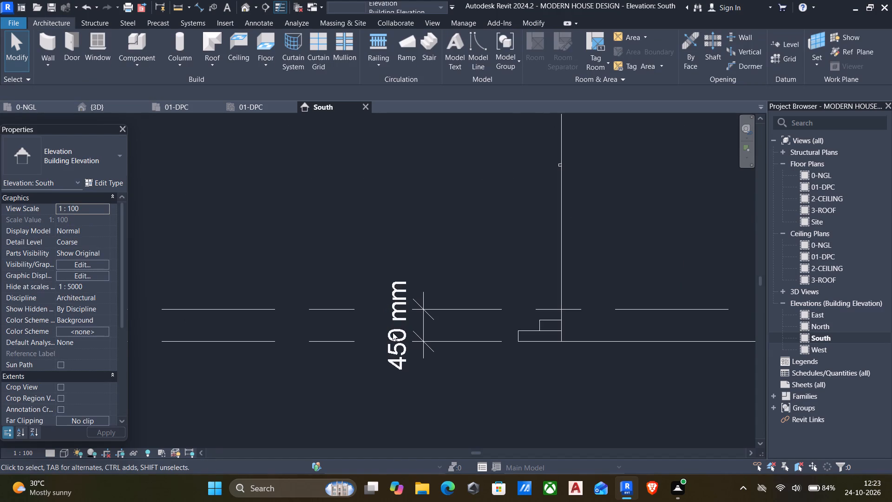
left_click(396, 356)
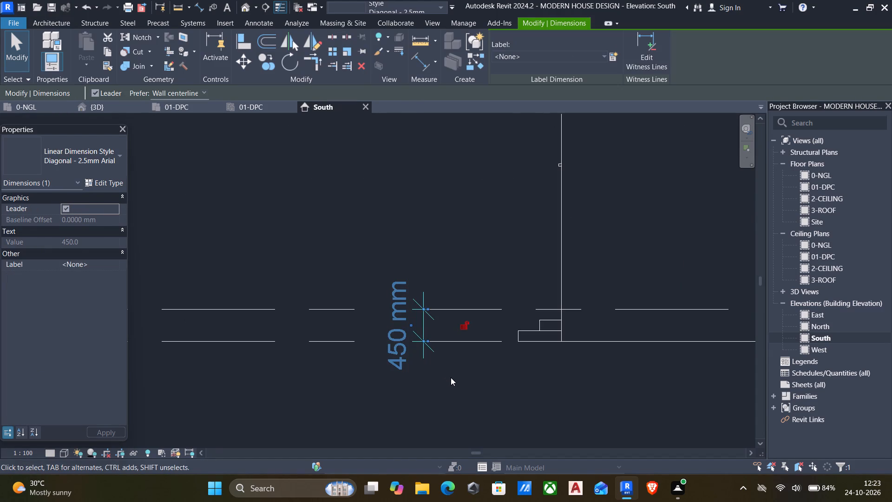
key("Delete")
scroll(451, 377, "down", 5)
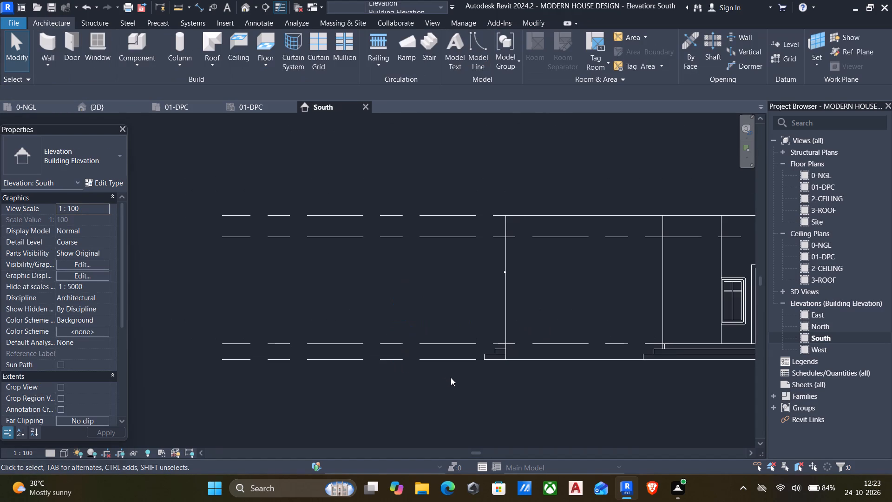
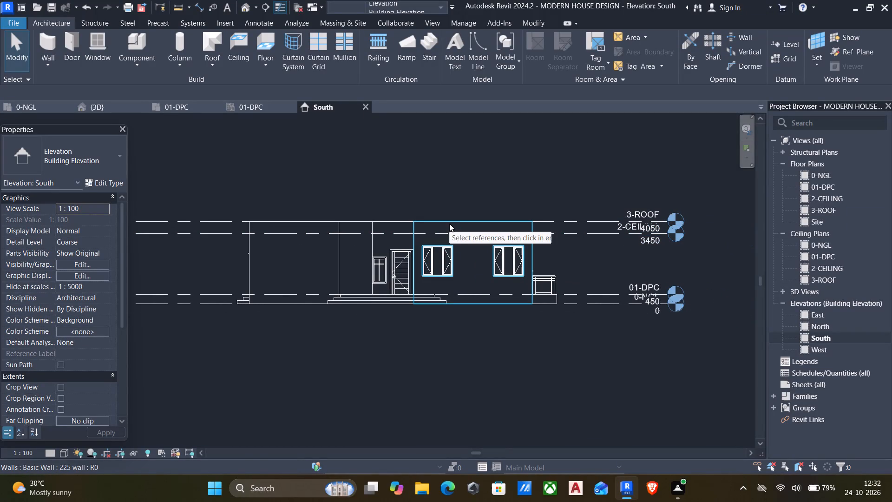
Examine the west verandah's steps, railing and adjoining walls from several angles in the 3D view.
left_click(240, 7)
middle_click_drag(413, 302, 400, 305, "shift")
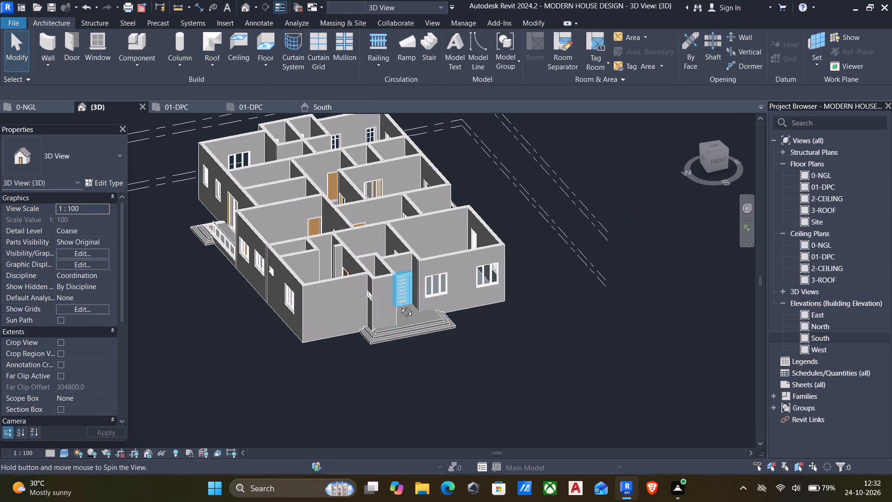
middle_click_drag(400, 305, 583, 273, "shift")
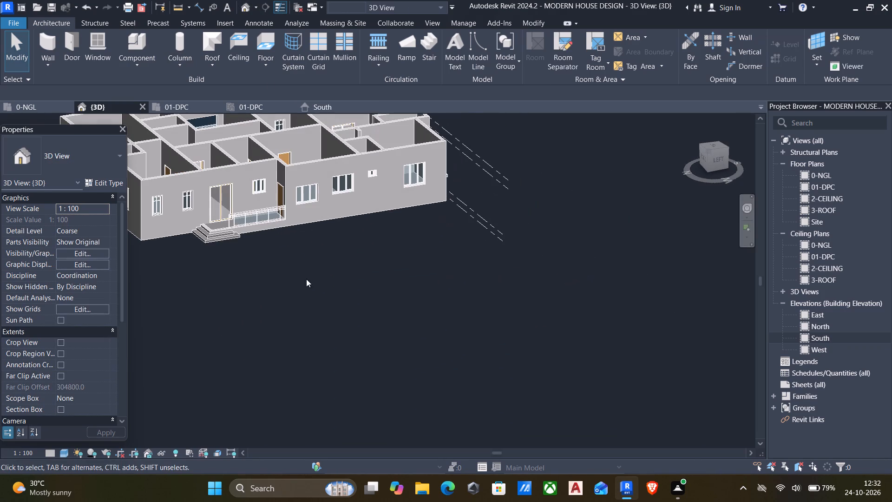
middle_click_drag(176, 260, 328, 320)
scroll(176, 260, "down", 1)
scroll(353, 325, "up", 6)
scroll(375, 254, "up", 4)
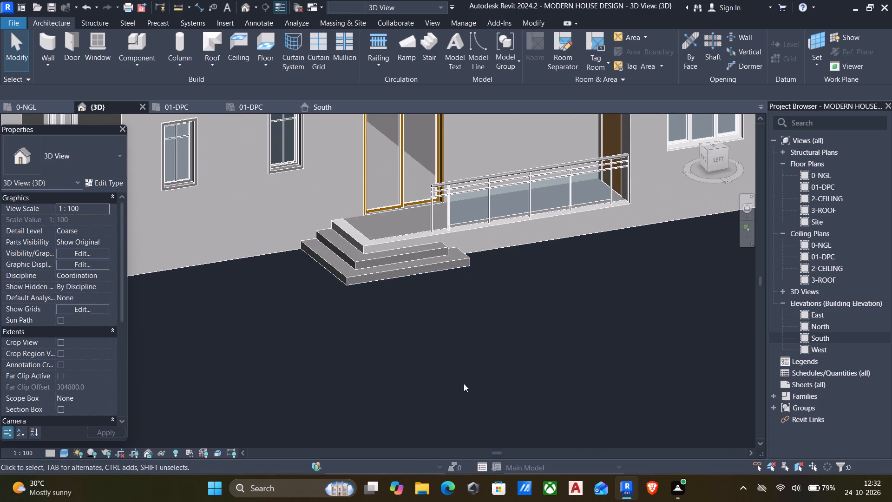
middle_click_drag(466, 386, 419, 399, "shift")
scroll(432, 393, "down", 4)
middle_click_drag(437, 372, 520, 354, "shift")
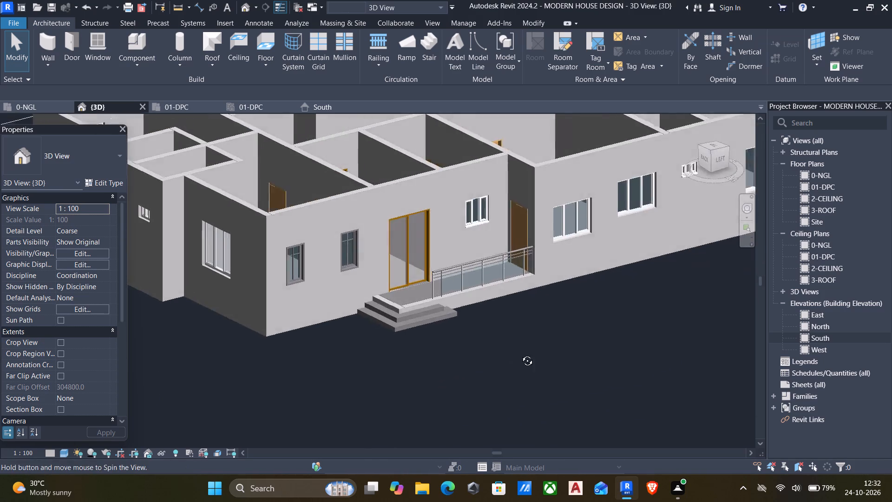
middle_click_drag(520, 354, 567, 334, "shift")
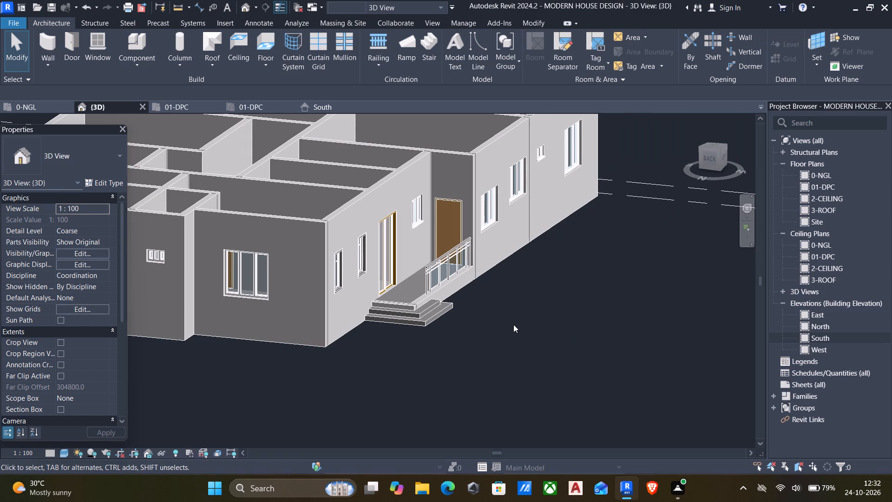
middle_click_drag(514, 323, 409, 341, "shift")
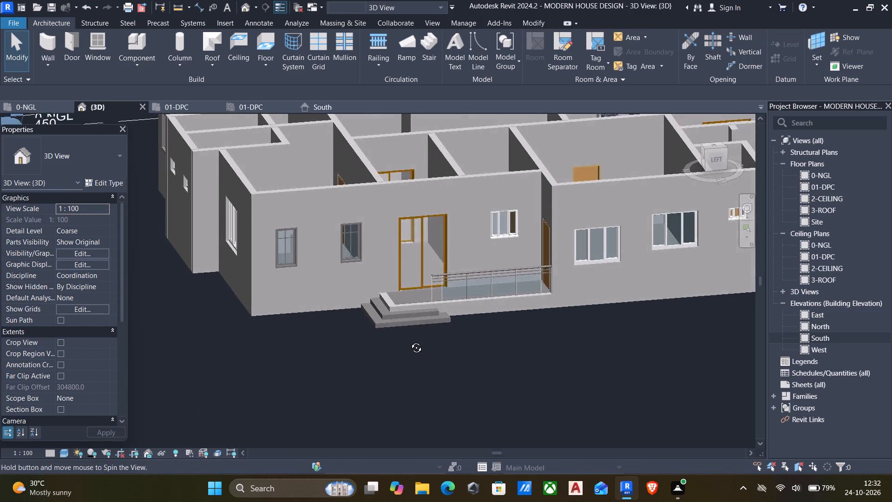
middle_click_drag(409, 341, 449, 331, "shift")
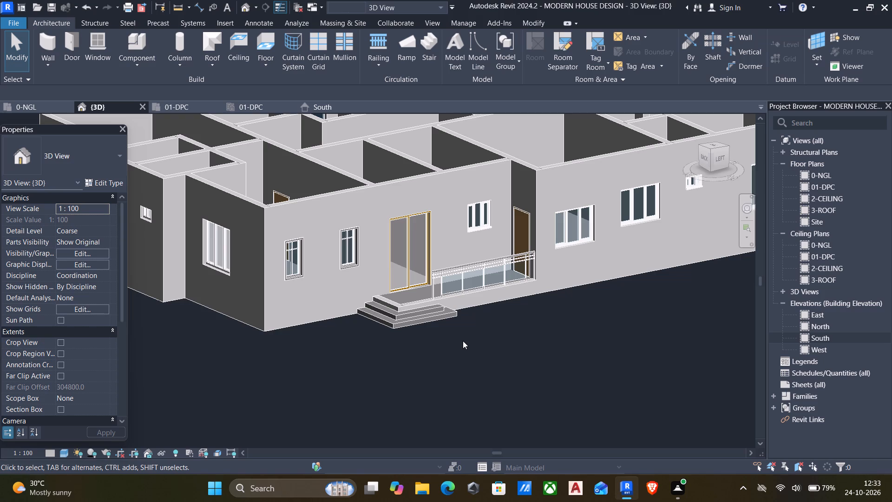
scroll(537, 315, "down", 2)
middle_click_drag(537, 317, 575, 360, "shift")
middle_click_drag(587, 295, 622, 418)
Open the 01-DPC floor plan and bring the interior walls into view.
double_click(825, 184)
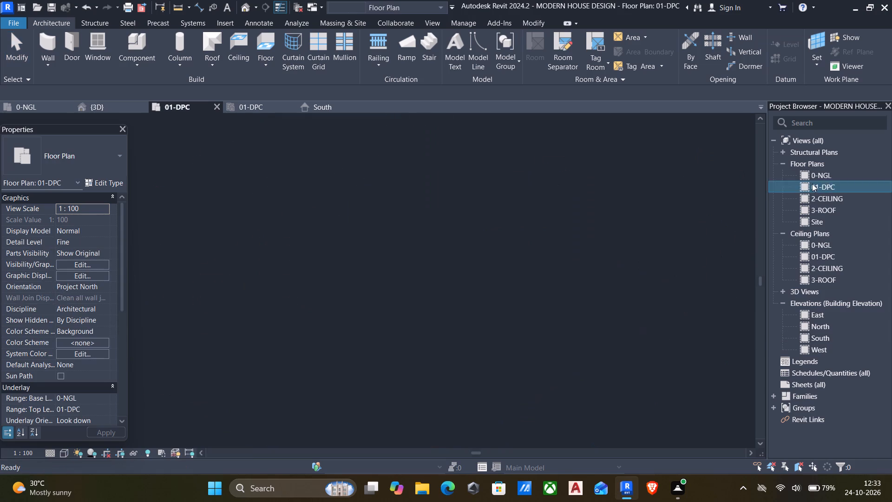
scroll(549, 246, "down", 7)
middle_click_drag(527, 245, 445, 339)
middle_click_drag(365, 186, 363, 195)
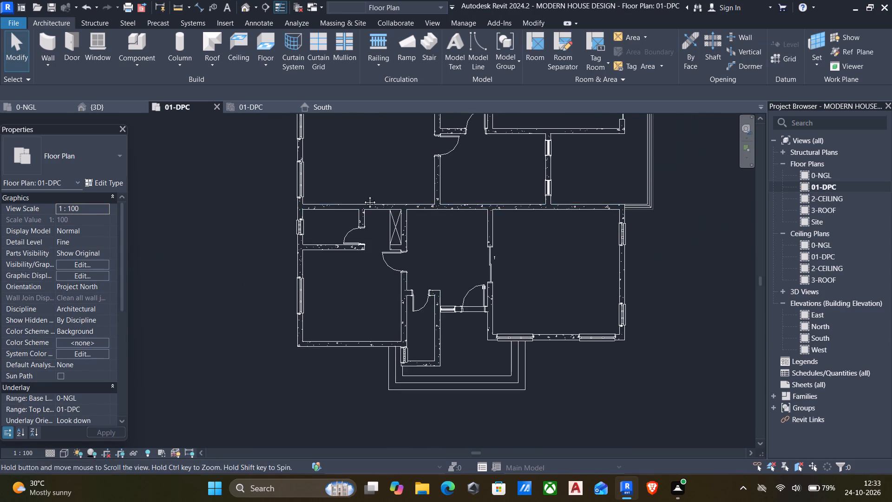
middle_click_drag(363, 195, 367, 288)
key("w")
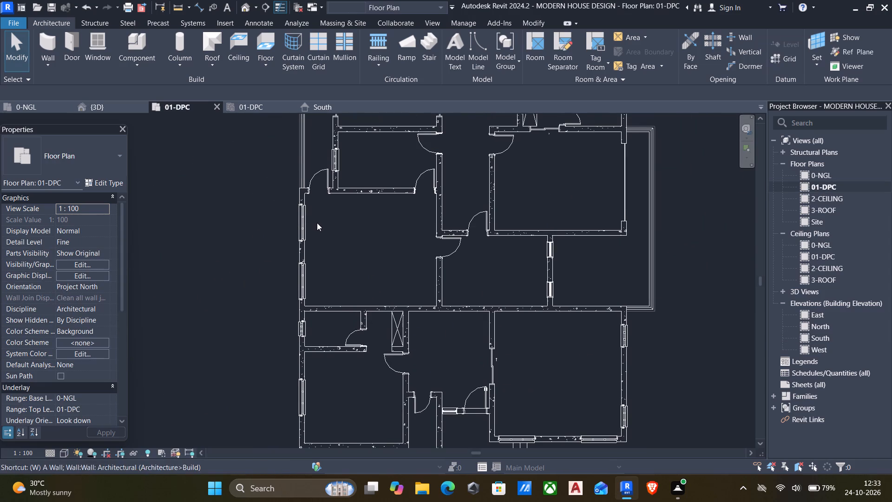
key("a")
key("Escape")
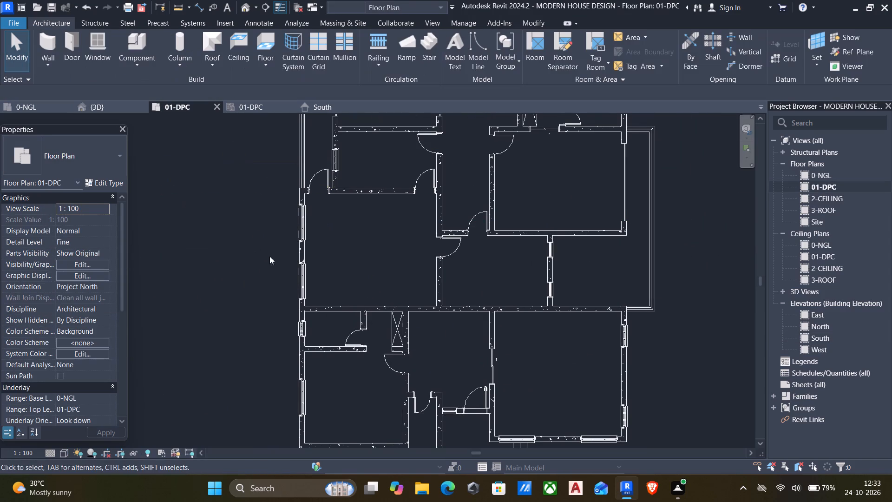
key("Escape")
In the 225 wall type's structure layer, enable Use Render Appearance for the shading of the Concrete, Cast In Situ material.
left_click(357, 304)
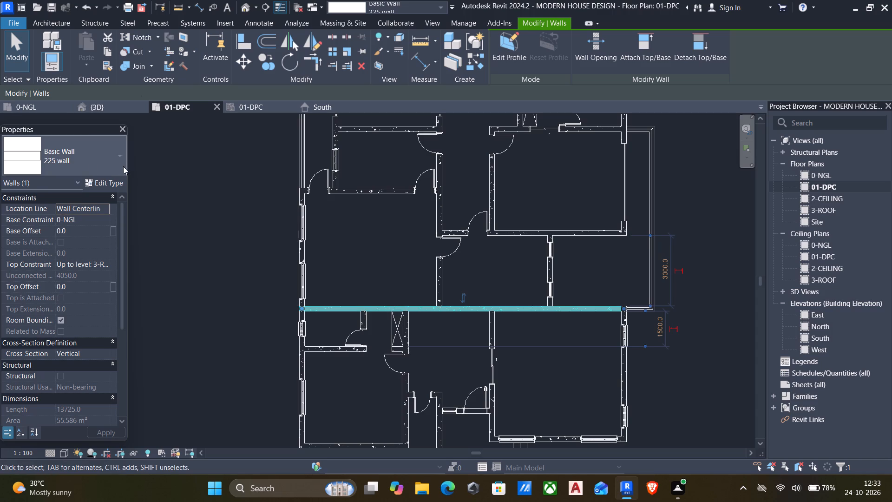
left_click(112, 183)
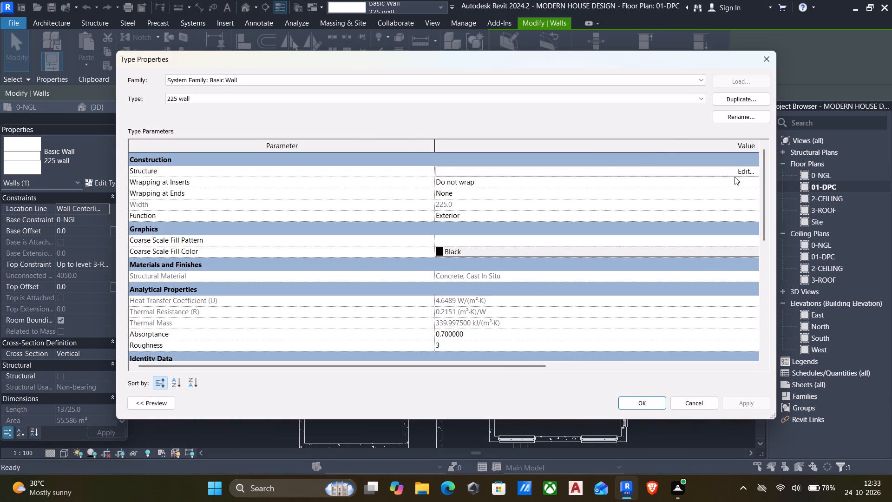
left_click(742, 167)
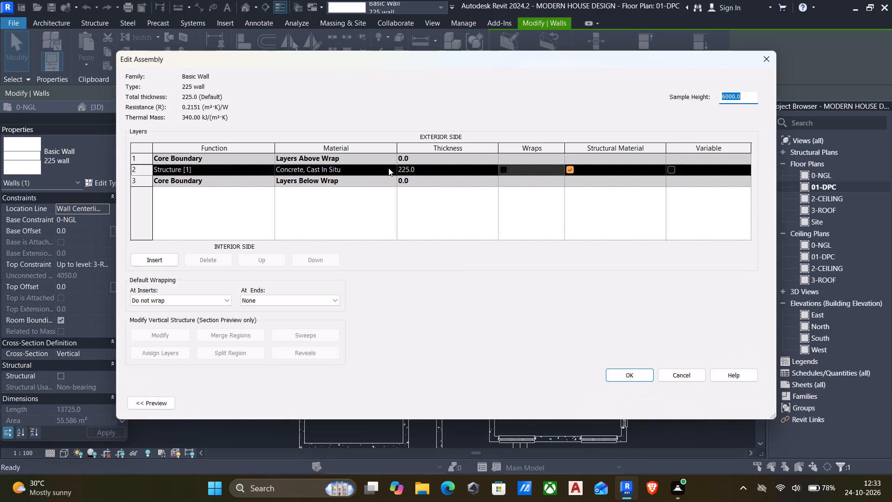
left_click(391, 169)
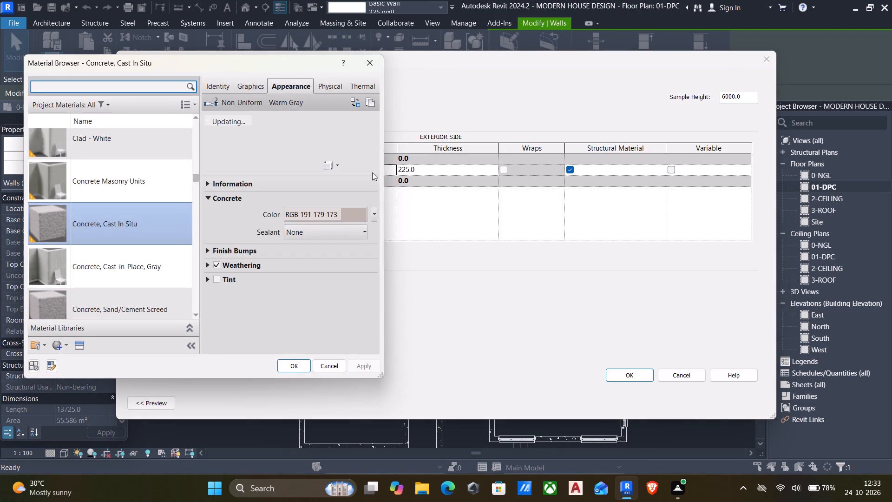
left_click(249, 84)
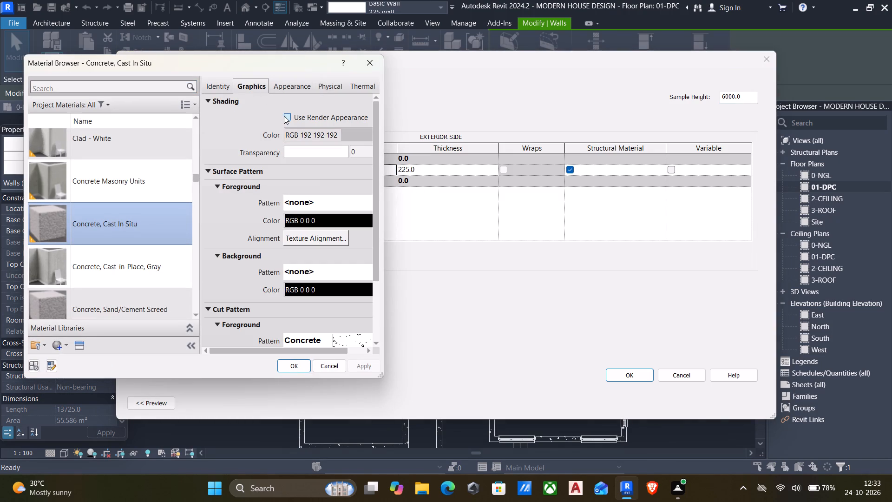
left_click(284, 116)
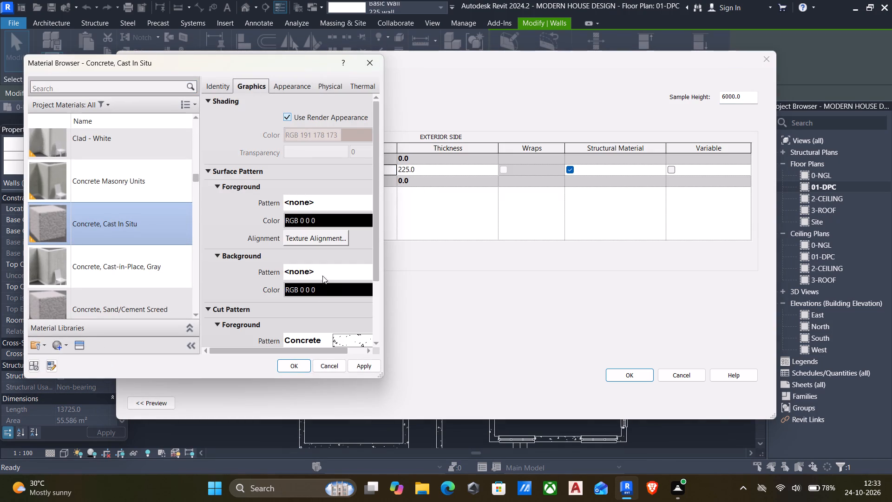
Set the cut pattern foreground of the Concrete, Cast In Situ material to the Aluminum drafting pattern.
scroll(235, 304, "down", 1)
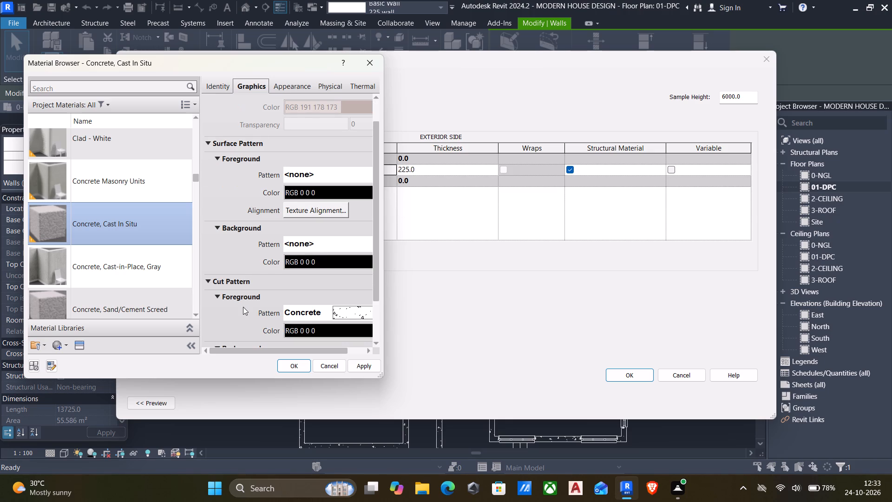
scroll(350, 317, "down", 3)
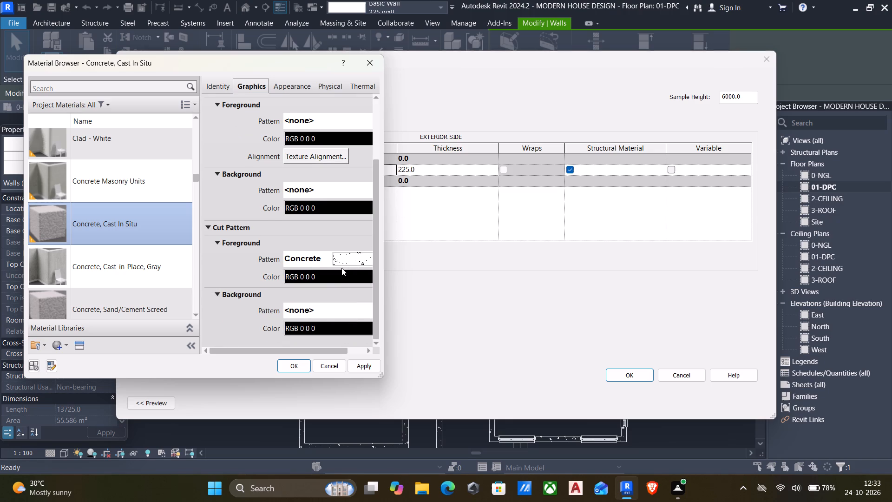
left_click(356, 258)
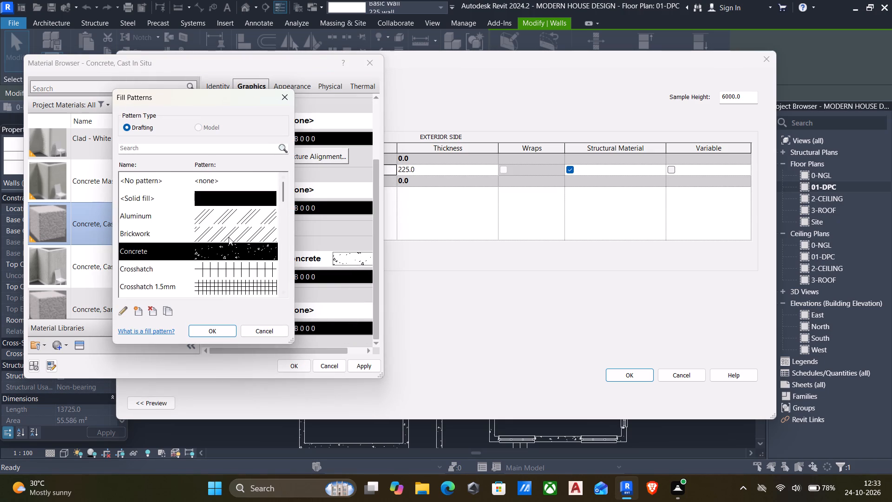
scroll(240, 235, "down", 2)
scroll(241, 238, "up", 4)
scroll(235, 243, "down", 5)
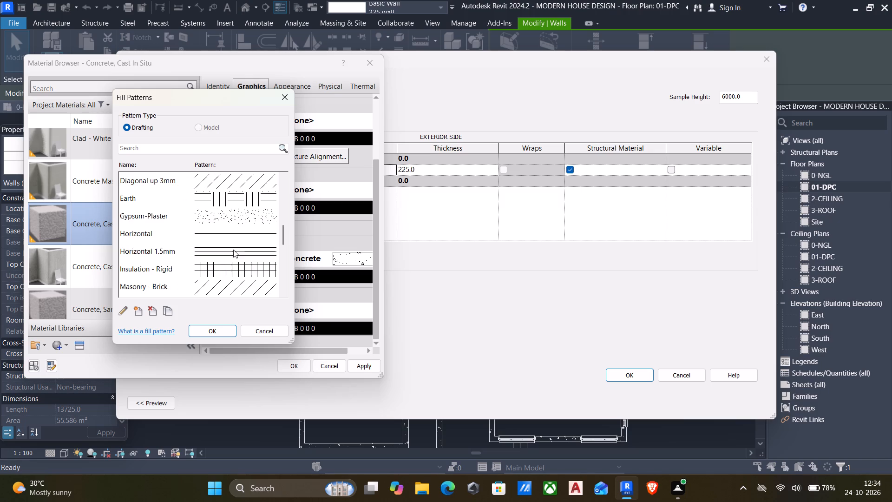
scroll(233, 251, "down", 4)
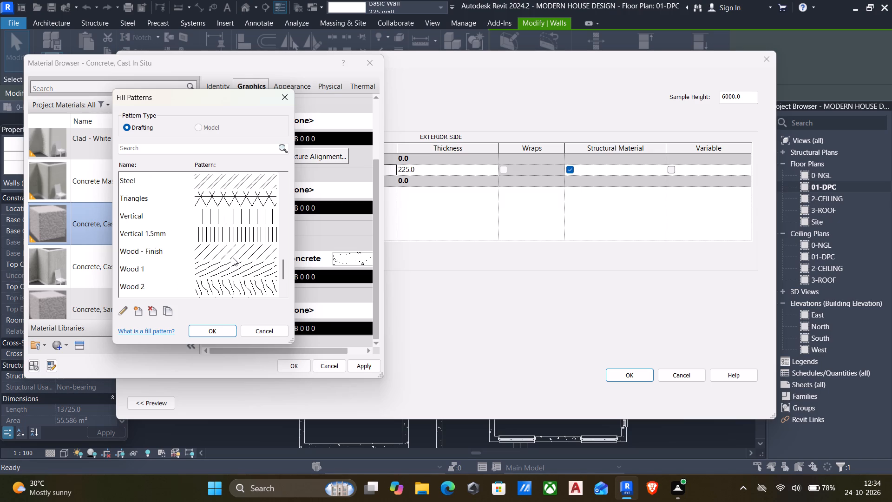
scroll(233, 258, "down", 3)
scroll(233, 258, "up", 6)
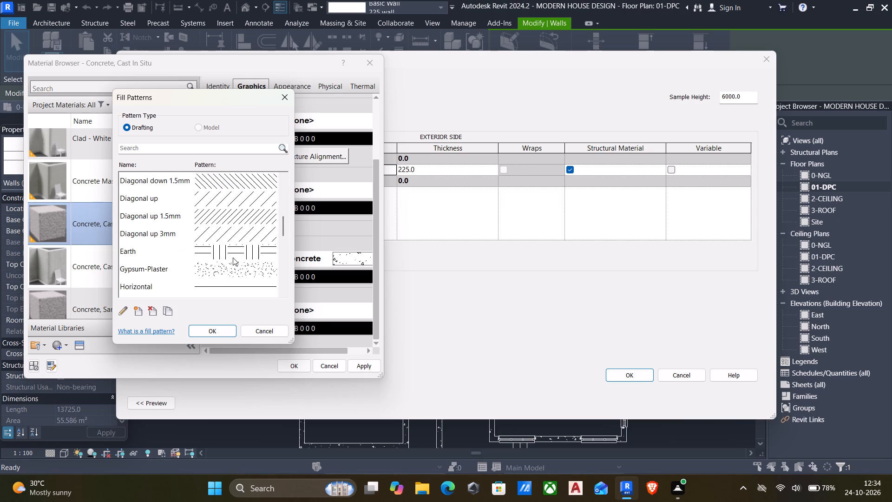
scroll(233, 258, "up", 6)
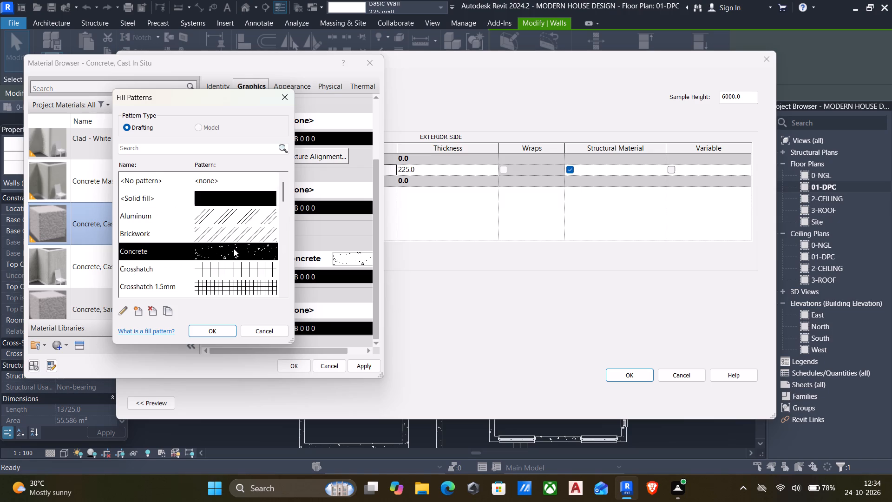
left_click(229, 218)
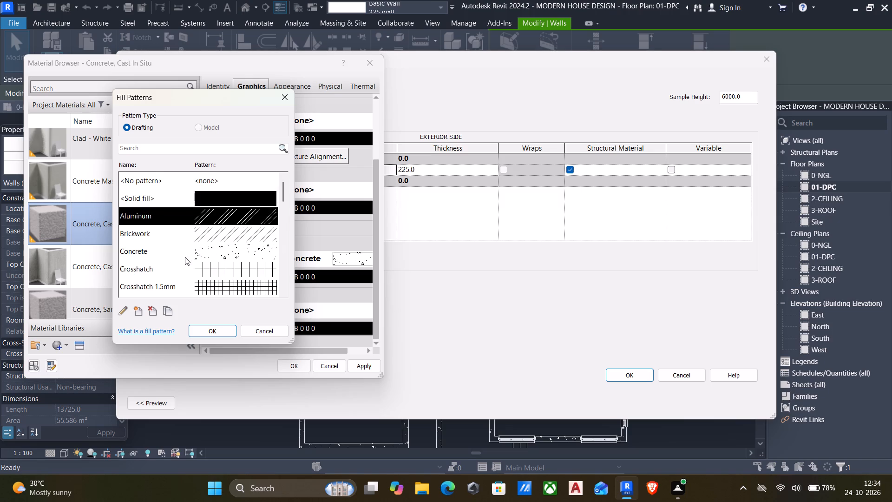
left_click(203, 327)
Set the material's cut pattern background to Concrete, and apply the changes to the 225 wall type.
scroll(338, 312, "down", 3)
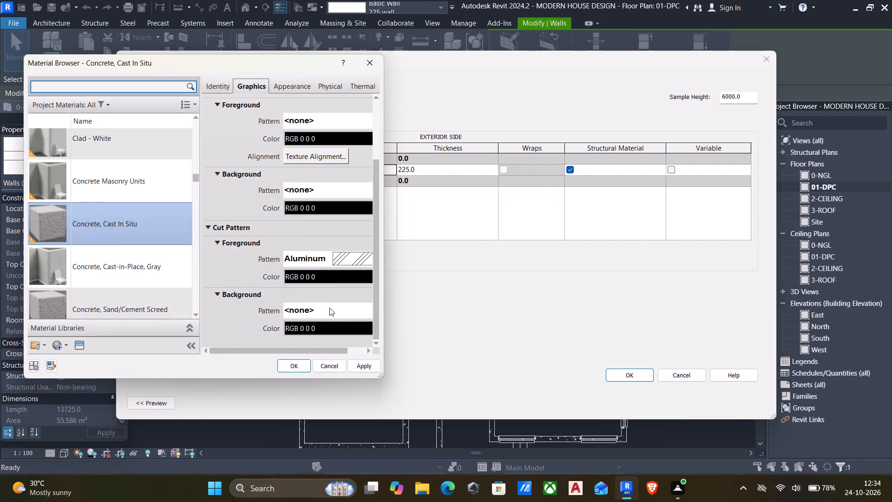
left_click(334, 311)
left_click(247, 254)
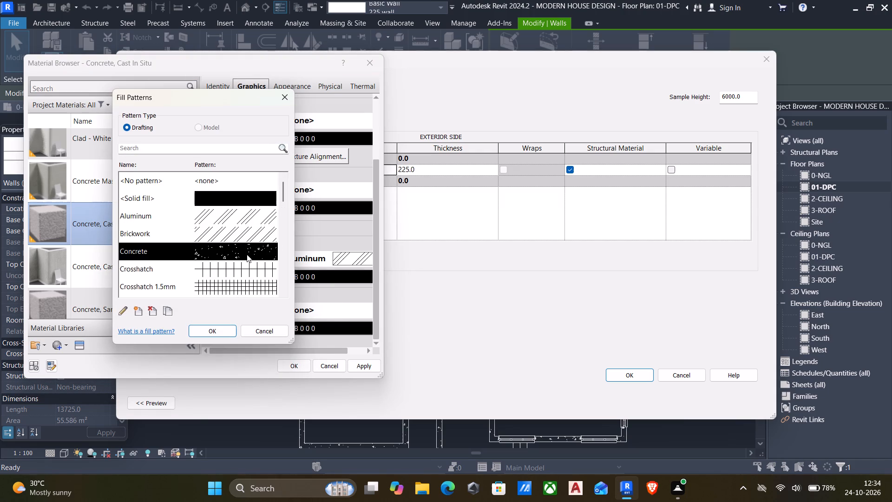
left_click(220, 331)
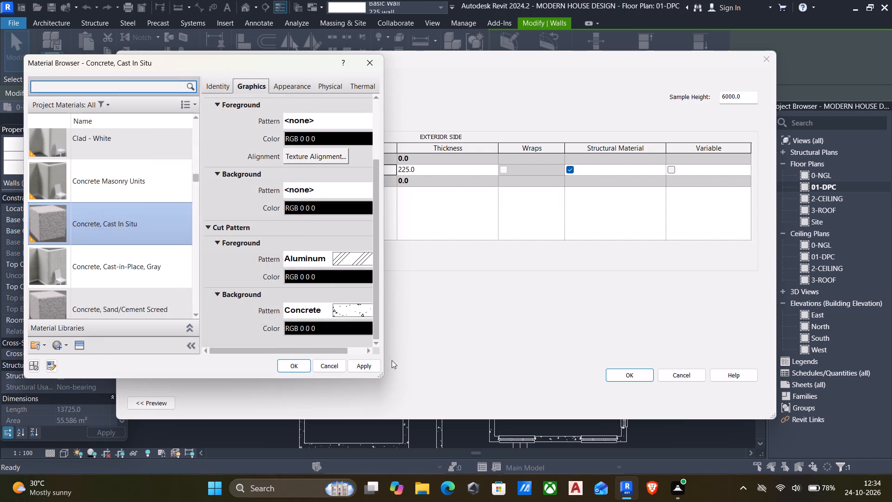
left_click_drag(301, 357, 264, 354)
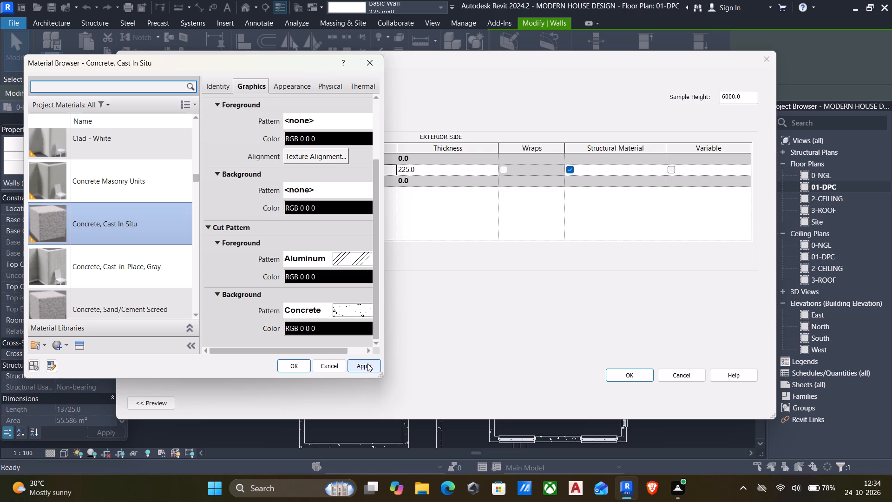
left_click(367, 363)
left_click(304, 364)
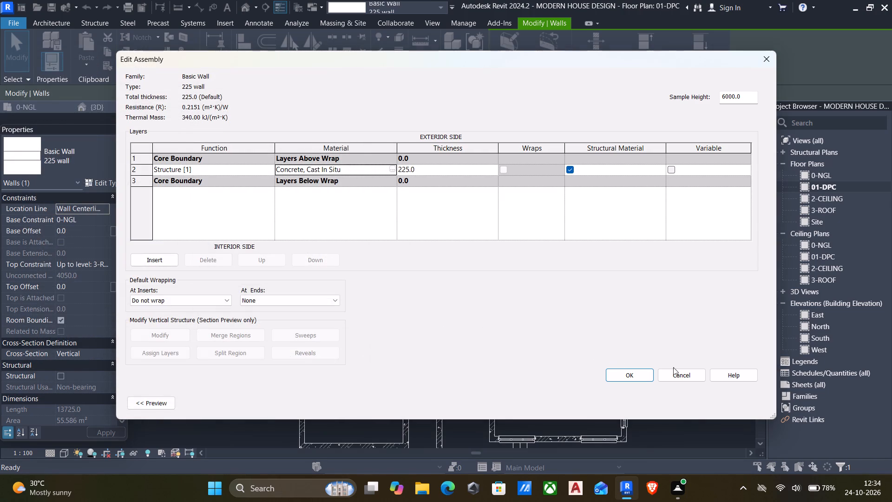
left_click(617, 373)
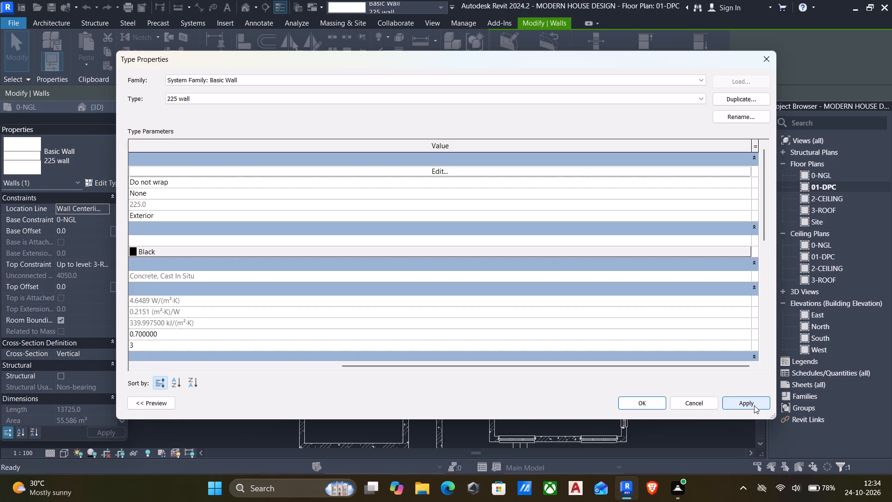
left_click(754, 405)
left_click(648, 397)
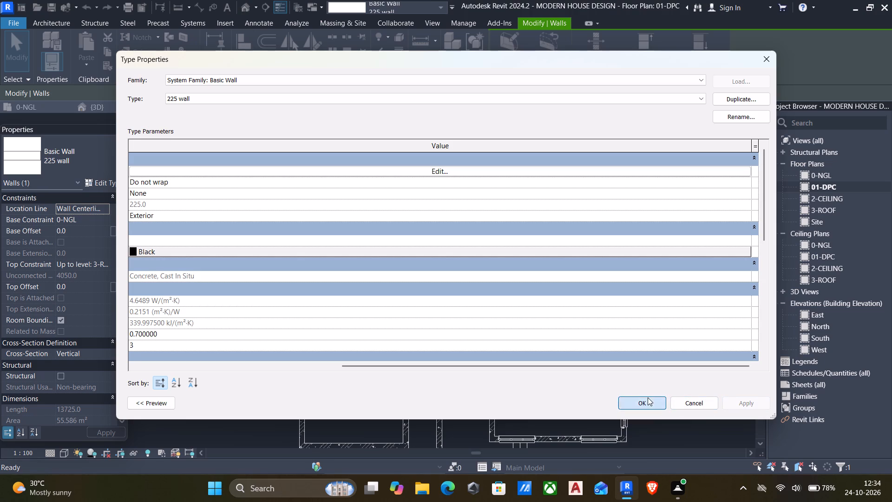
middle_click_drag(502, 402, 490, 366)
middle_click_drag(488, 347, 510, 368)
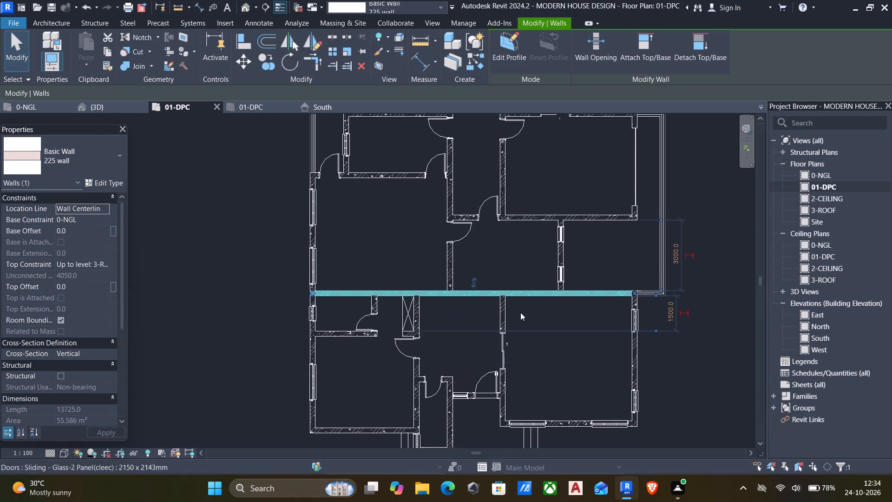
key("Escape")
scroll(412, 251, "up", 2)
scroll(368, 320, "up", 5)
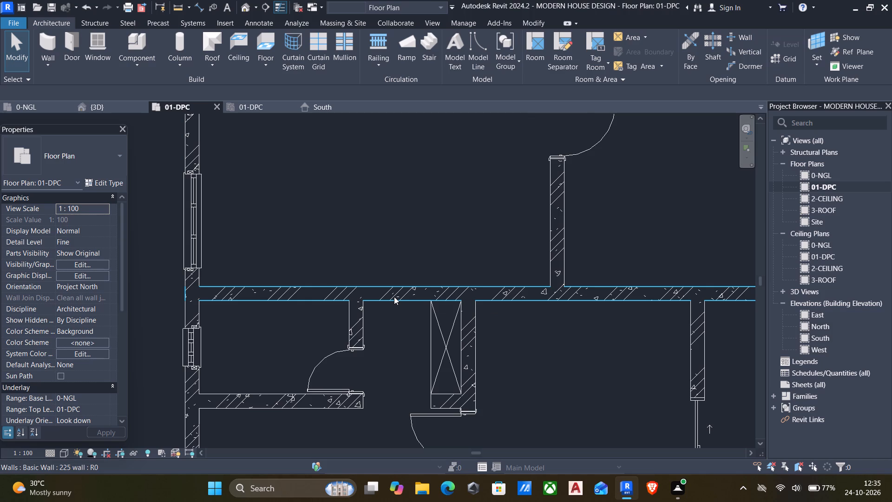
Review the model, analytical and annotation categories in the 01-DPC floor plan's Visibility/Graphic Overrides, and close the dialog.
scroll(281, 244, "down", 5)
middle_click_drag(422, 249, 386, 334)
scroll(377, 292, "down", 4)
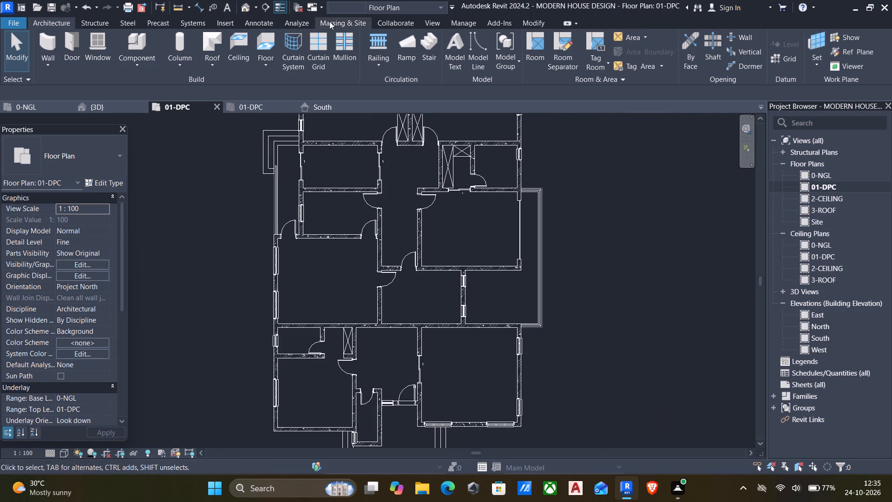
left_click(263, 22)
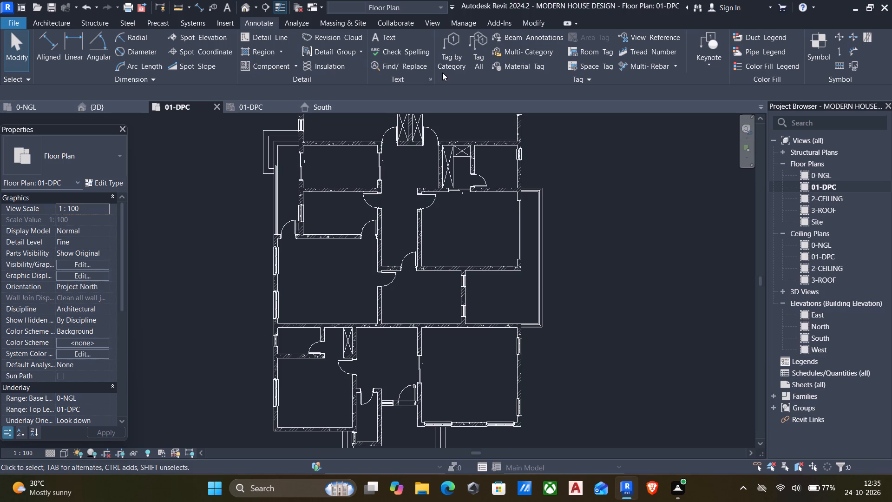
middle_click_drag(468, 238, 472, 244)
key("v")
key("v")
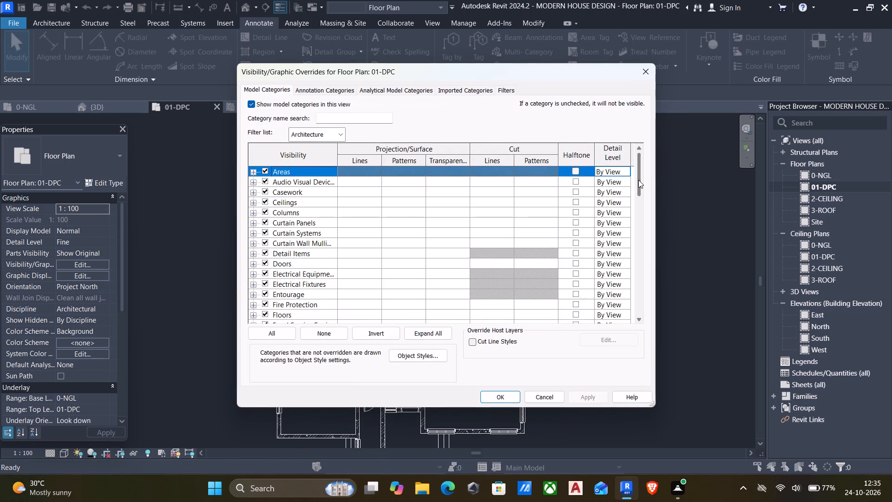
left_click_drag(638, 180, 649, 318)
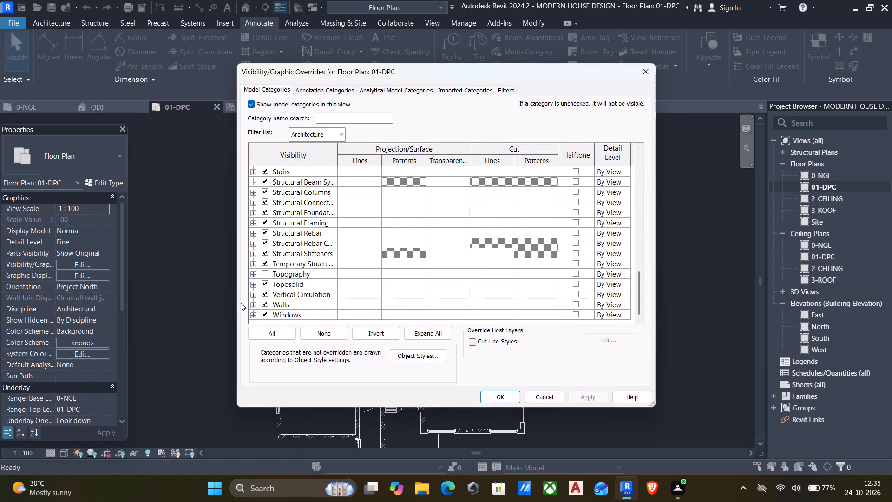
left_click(210, 298)
left_click(375, 90)
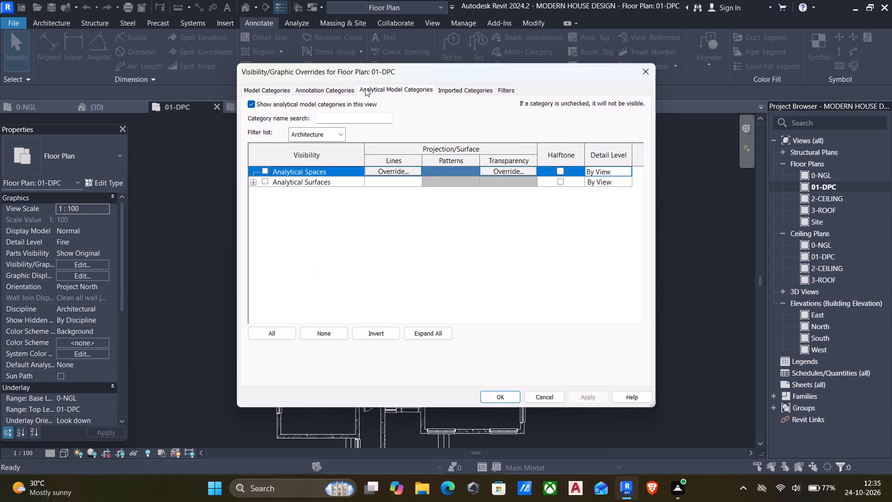
left_click(312, 89)
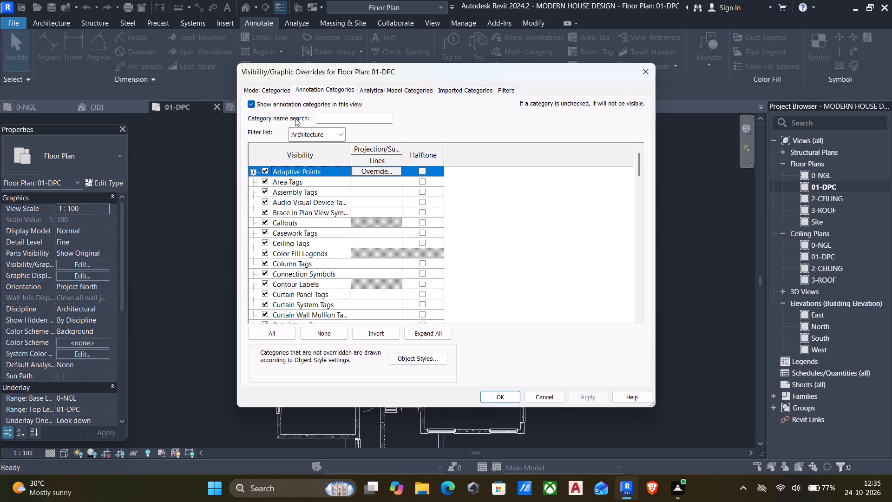
scroll(273, 215, "down", 14)
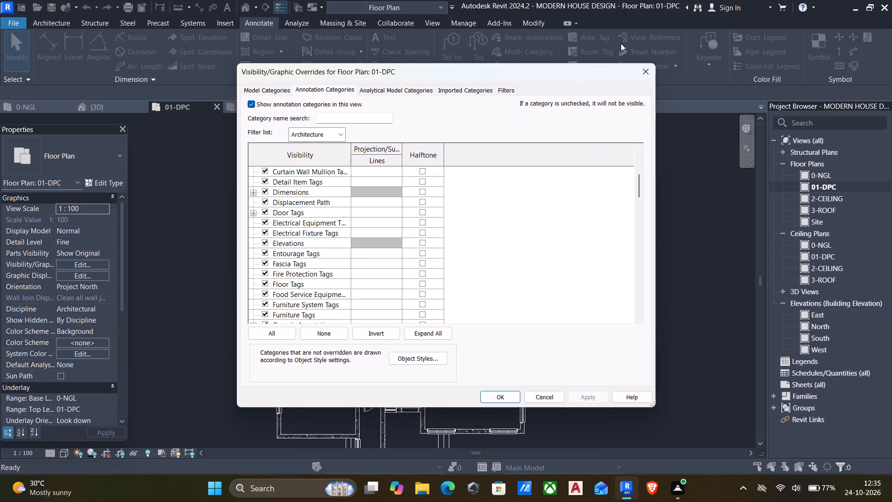
left_click(640, 69)
Inspect the wall cut patterns and room layout across the 01-DPC floor plan, from the rear rooms to the porch steps.
middle_click_drag(411, 253, 471, 363)
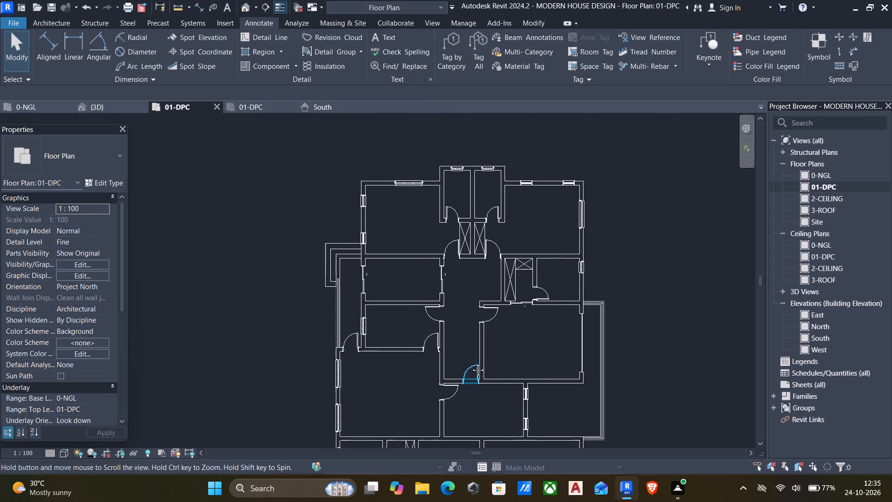
middle_click_drag(471, 363, 459, 265)
middle_click_drag(451, 322, 441, 267)
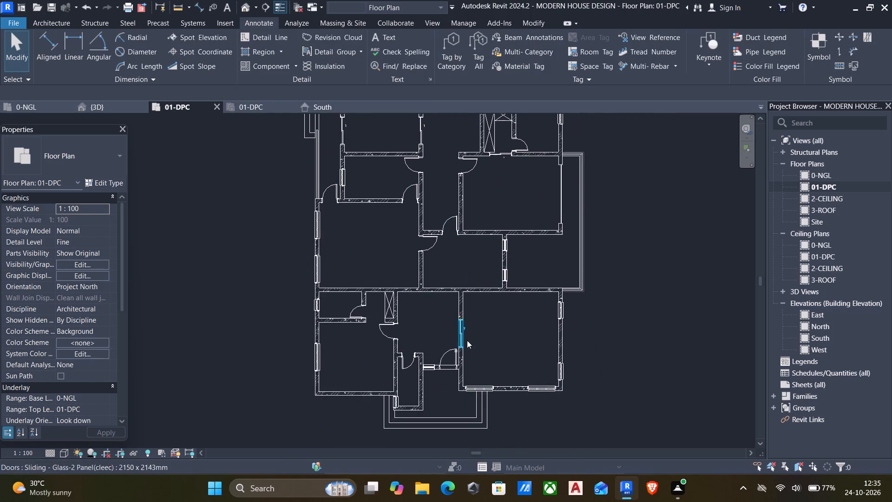
scroll(462, 361, "up", 5)
scroll(458, 350, "down", 6)
middle_click_drag(389, 364, 391, 351)
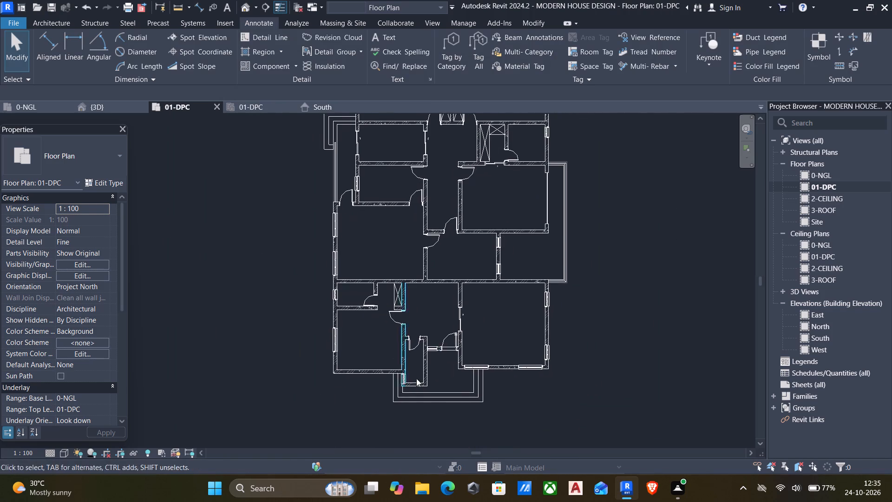
scroll(424, 401, "up", 1)
middle_click_drag(399, 275, 394, 324)
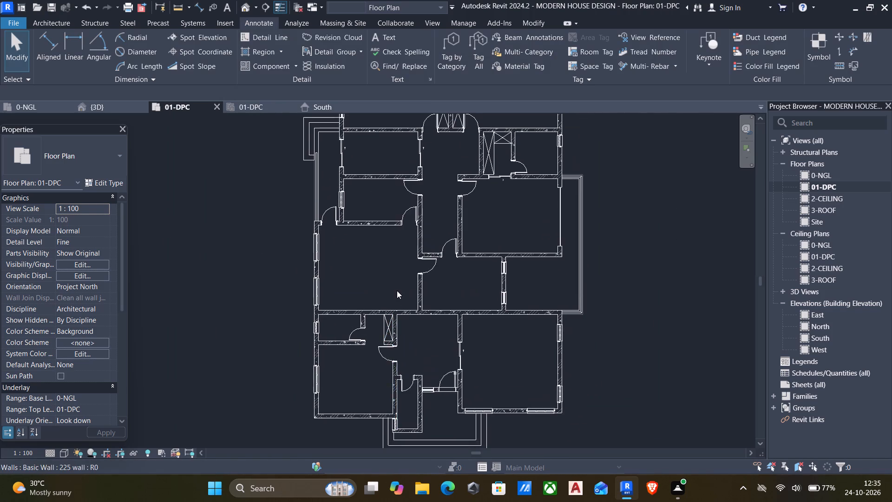
scroll(397, 290, "up", 4)
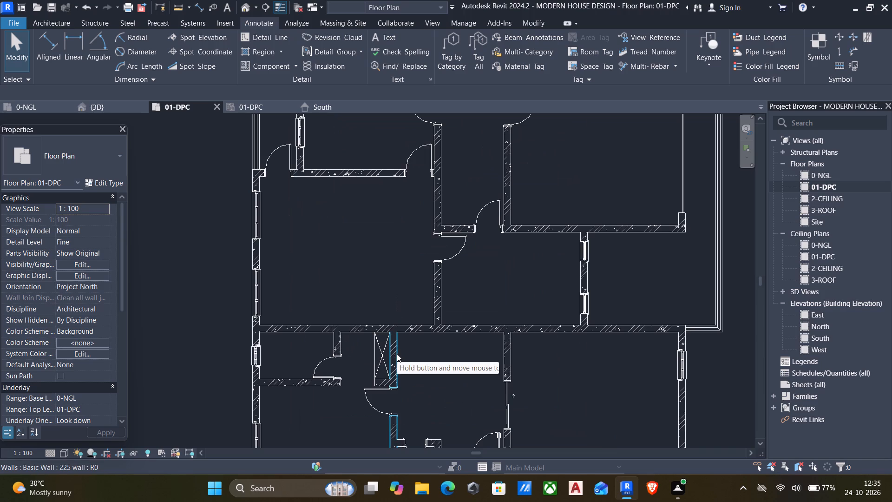
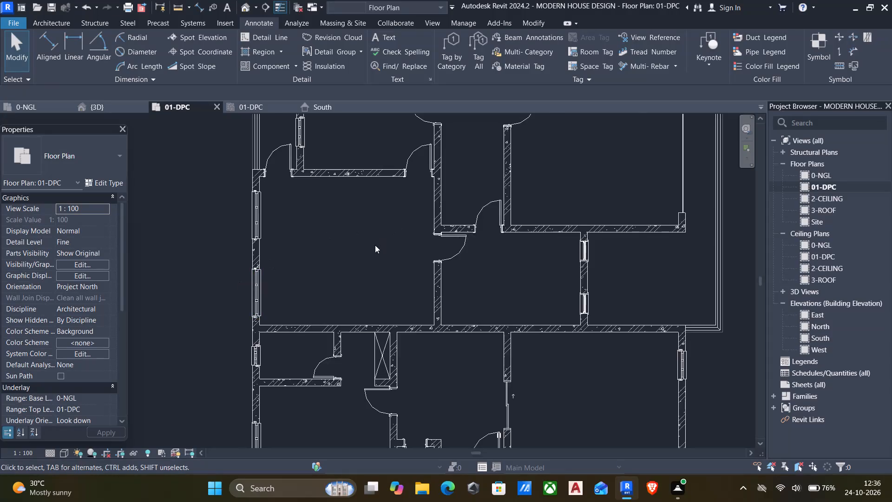
Open the default 3D view without saving the project, and examine the house's exterior and interior walls from several sides.
scroll(376, 251, "down", 6)
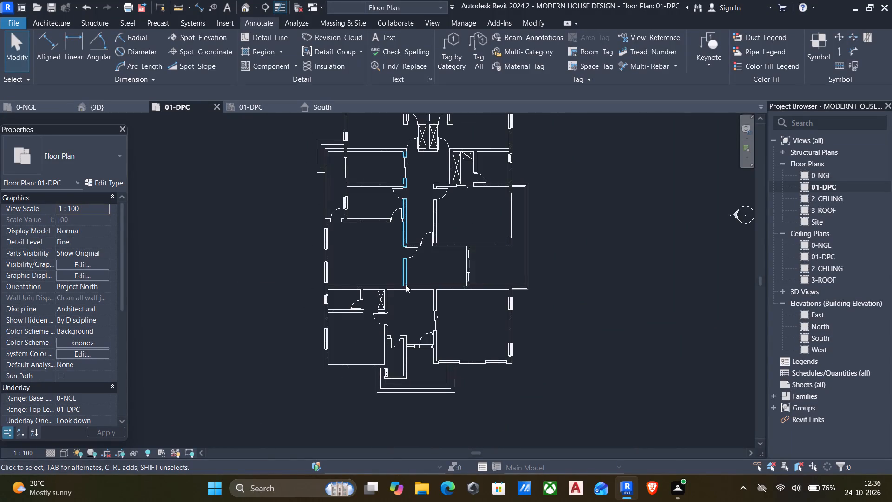
middle_click_drag(405, 285, 375, 294)
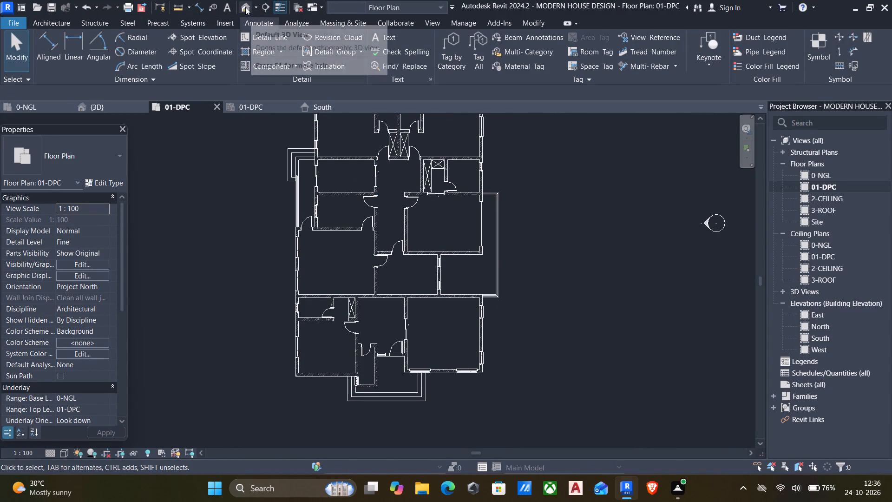
left_click(245, 7)
left_click(526, 287)
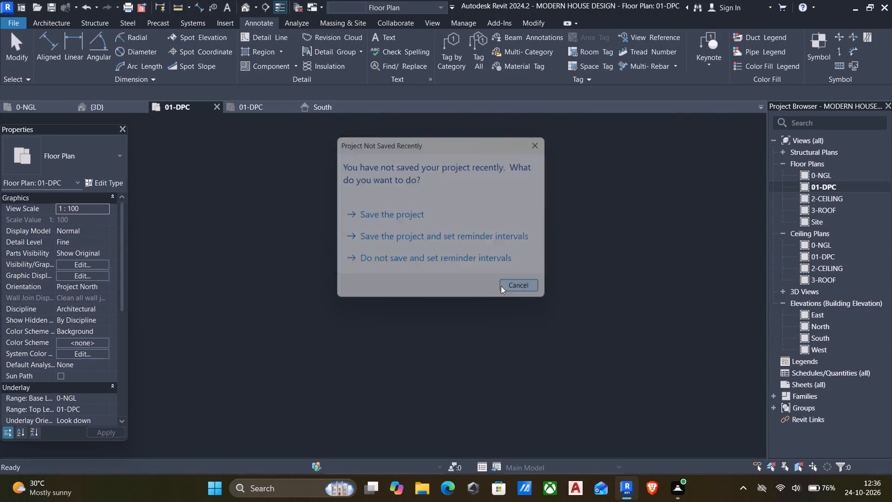
middle_click_drag(529, 327, 462, 344, "shift")
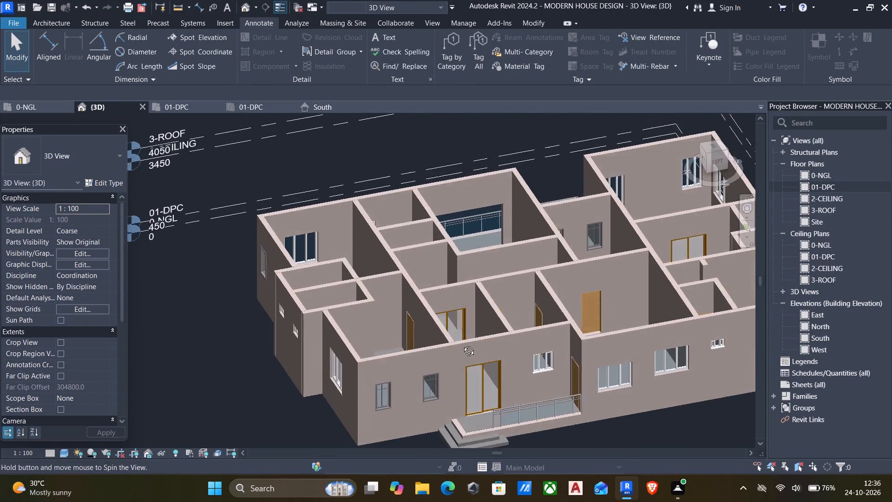
middle_click_drag(462, 344, 453, 293, "shift")
scroll(501, 299, "down", 7)
middle_click_drag(500, 299, 505, 299, "shift")
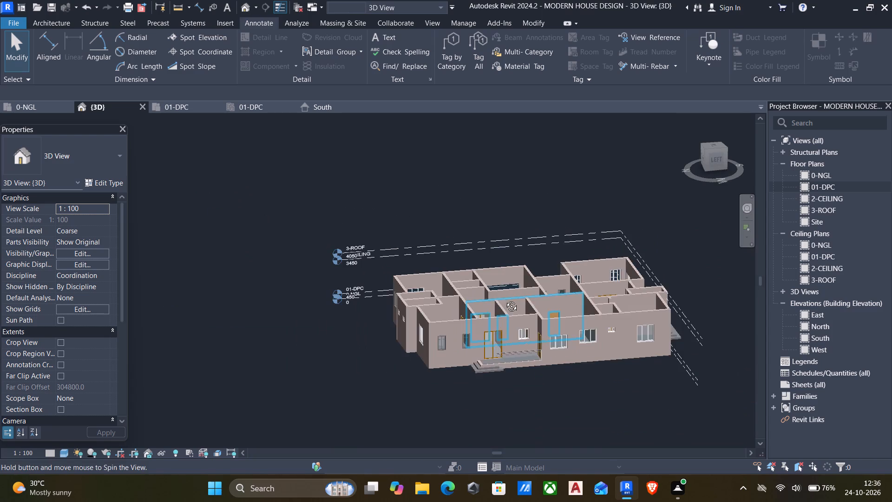
middle_click_drag(505, 299, 560, 278, "shift")
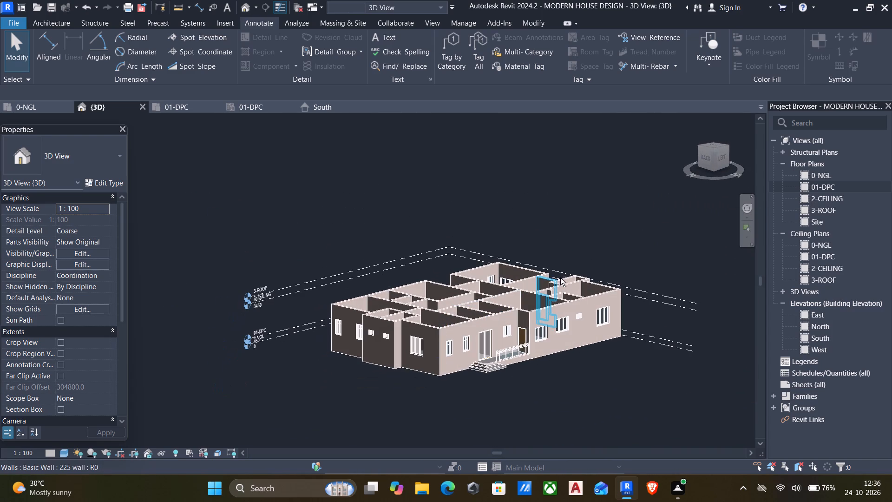
Open the South elevation and examine the stepped floor slabs and wall edges at the porch and the side entrance.
double_click(836, 338)
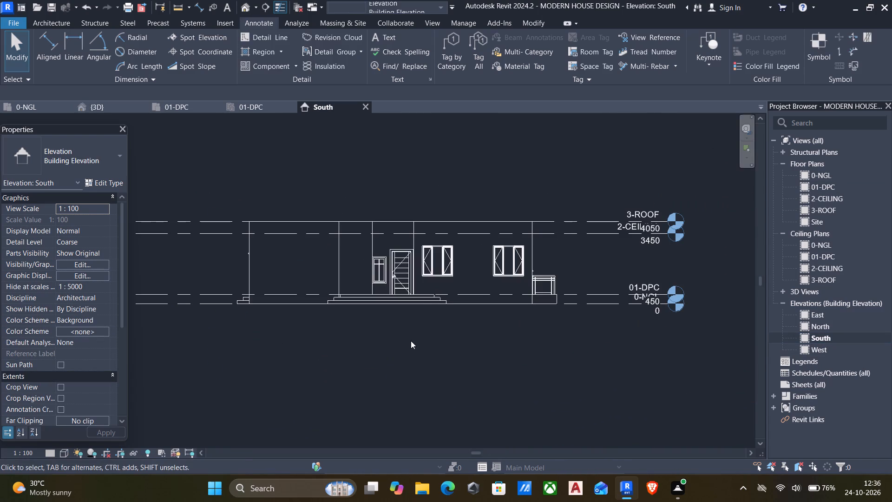
middle_click_drag(338, 331, 394, 333)
scroll(298, 305, "up", 4)
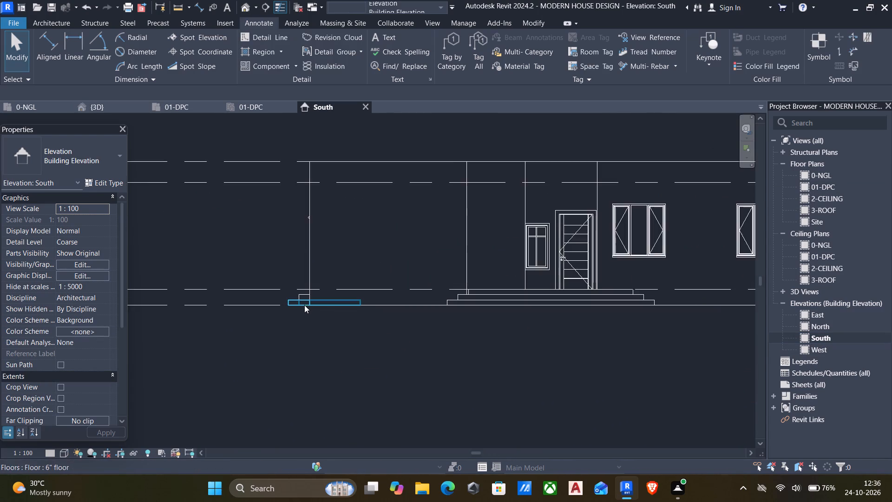
scroll(375, 339, "up", 1)
middle_click_drag(370, 341, 326, 350)
scroll(250, 290, "up", 5)
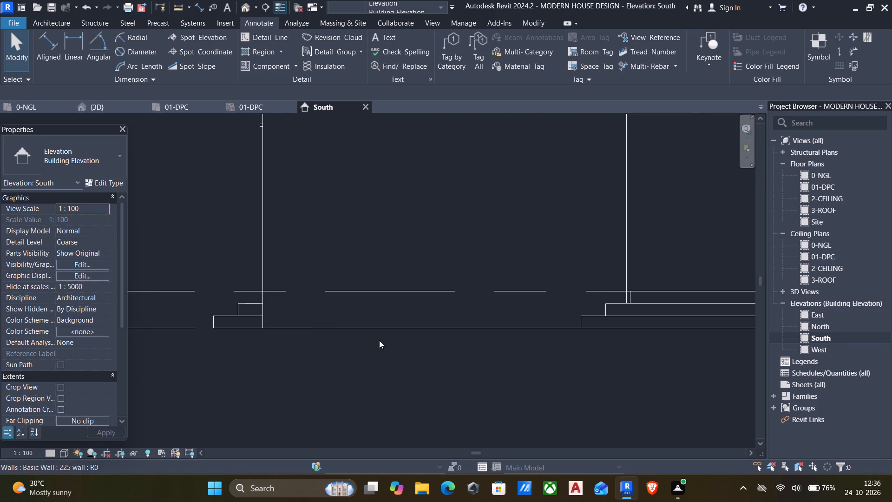
scroll(379, 340, "down", 4)
middle_click_drag(513, 350, 360, 346)
scroll(376, 312, "up", 5)
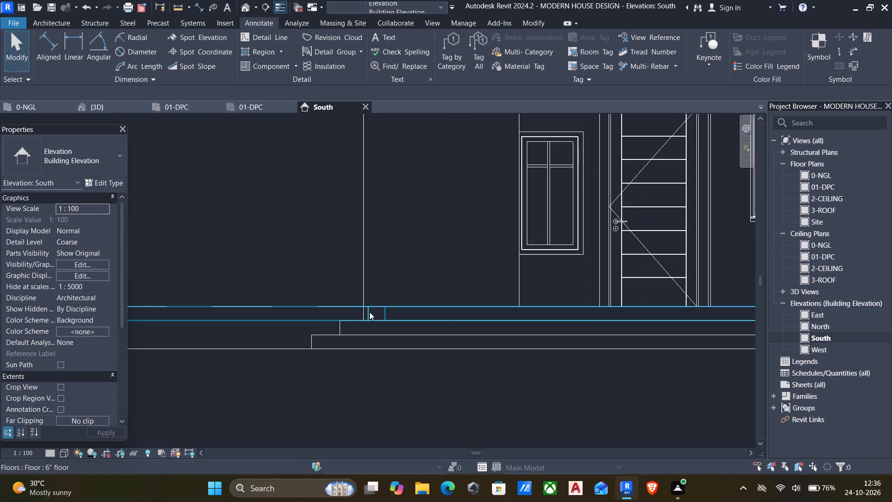
scroll(476, 321, "down", 6)
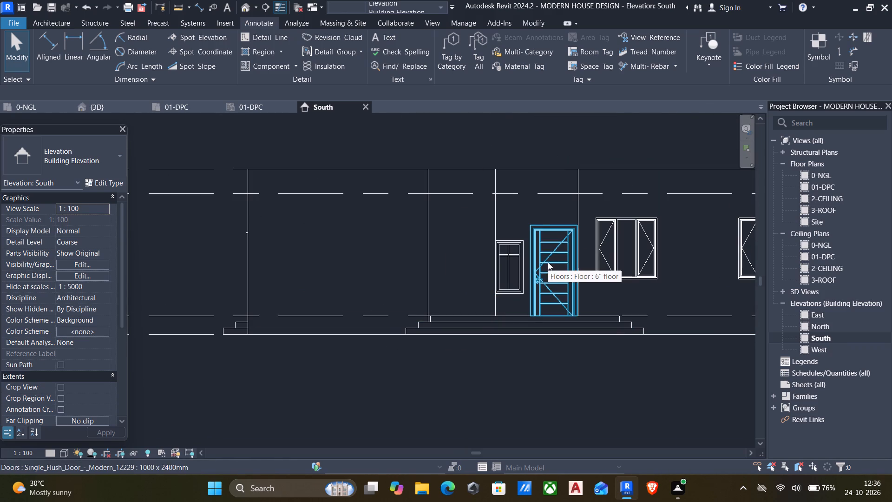
Return to the 3D view and examine the left-side verandah's steps, railing, sliding door and nearby windows.
left_click(243, 7)
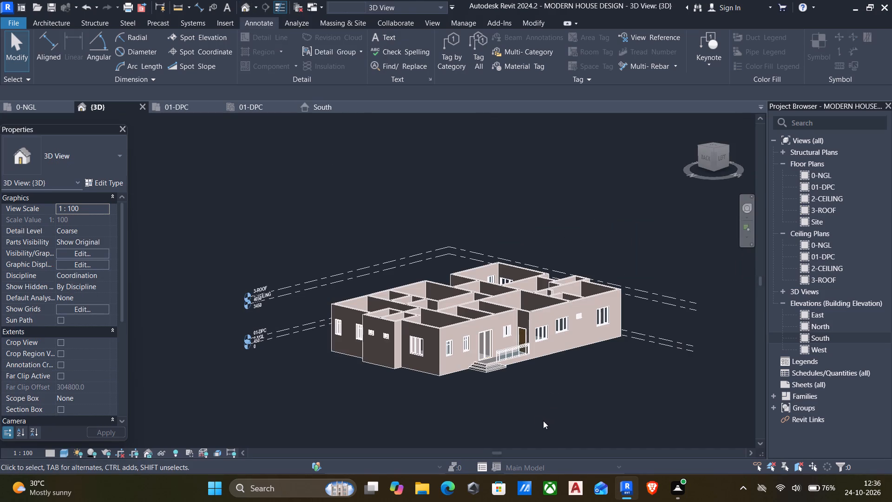
scroll(529, 415, "up", 4)
scroll(456, 354, "up", 5)
scroll(542, 292, "up", 3)
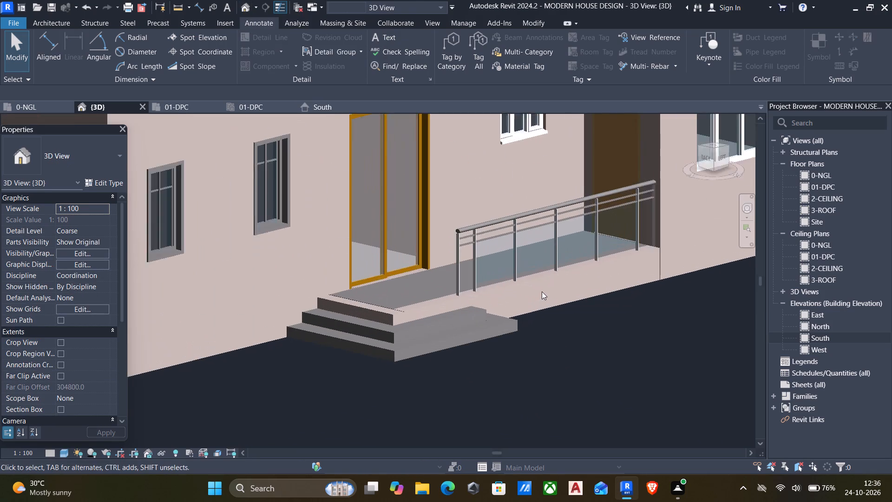
scroll(542, 291, "up", 2)
scroll(409, 255, "down", 1)
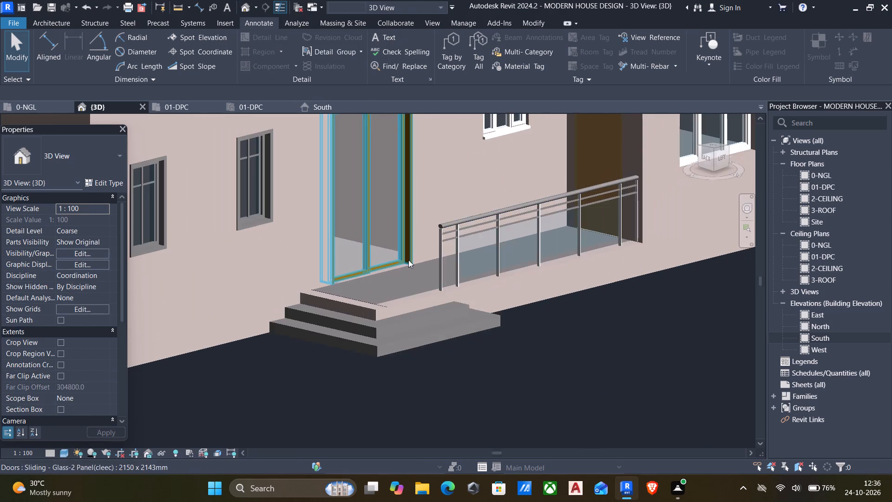
middle_click_drag(405, 261, 396, 370)
middle_click_drag(488, 298, 550, 285, "shift")
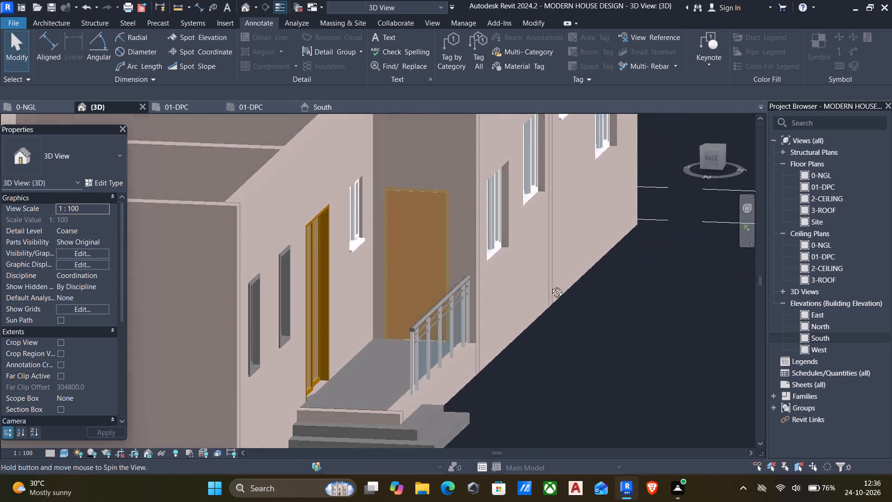
middle_click_drag(550, 285, 436, 304, "shift")
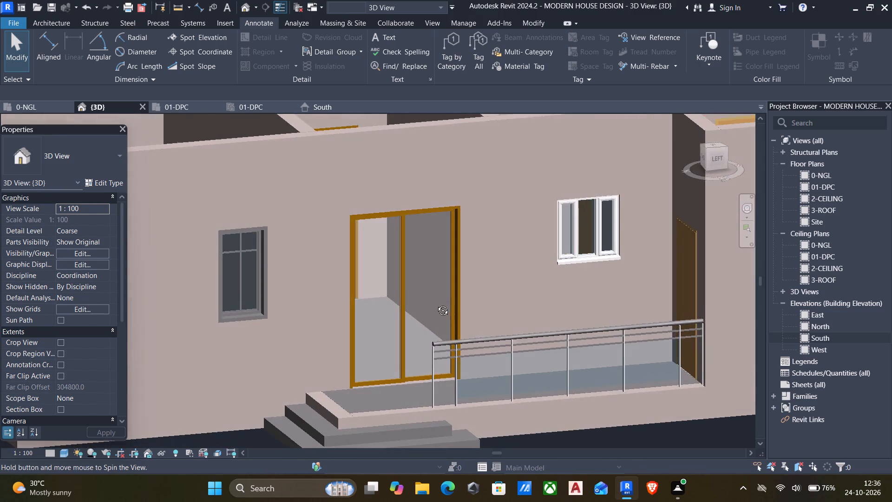
middle_click_drag(436, 304, 374, 258, "shift")
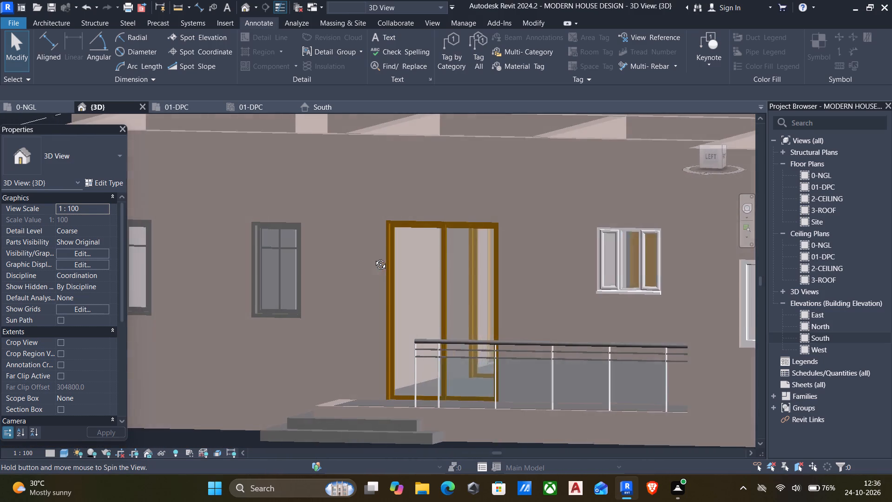
middle_click_drag(374, 258, 396, 255, "shift")
scroll(395, 258, "down", 2)
middle_click_drag(362, 272, 370, 272)
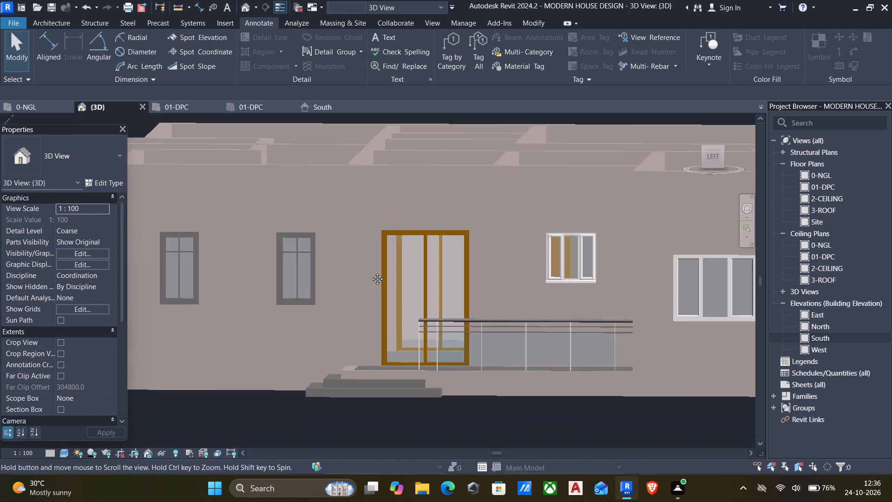
middle_click_drag(370, 272, 372, 272)
Compare the two 1500mm wind 2 windows on the left facade, and set the sill height of the one nearest the verandah to 1200.
middle_click_drag(424, 271, 262, 252)
scroll(362, 270, "down", 2)
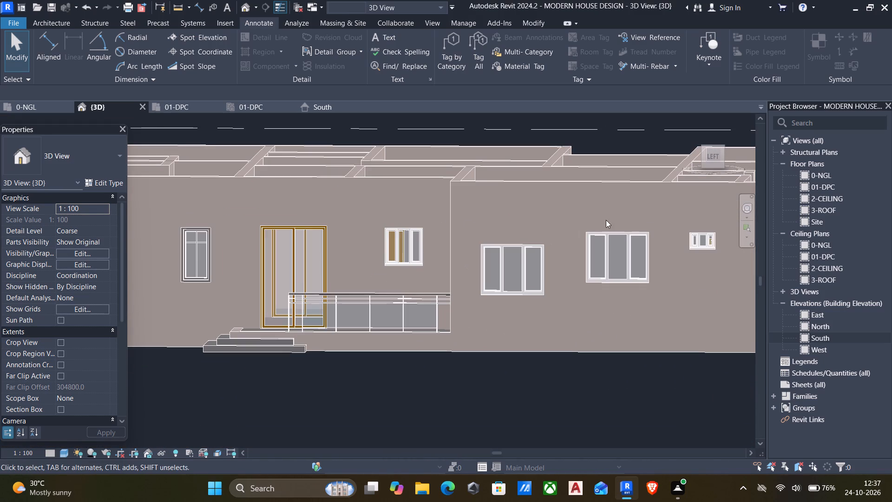
left_click(504, 242)
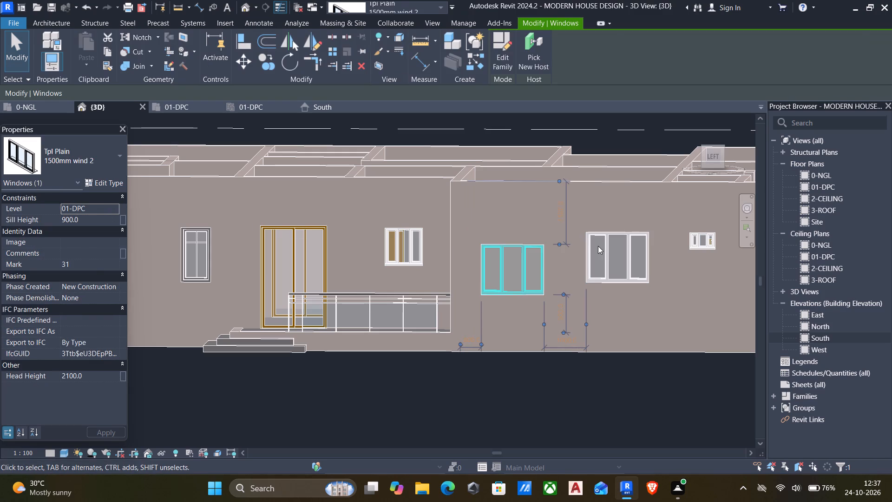
left_click(598, 246)
left_click(606, 244)
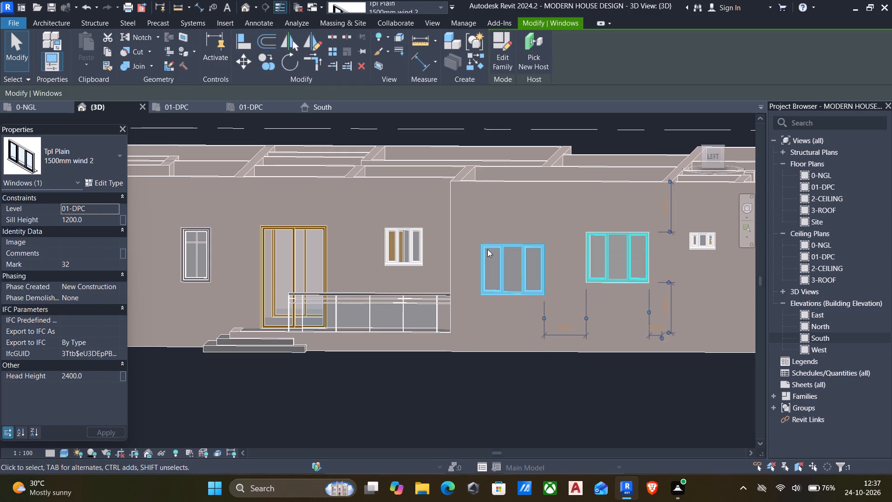
left_click(503, 260)
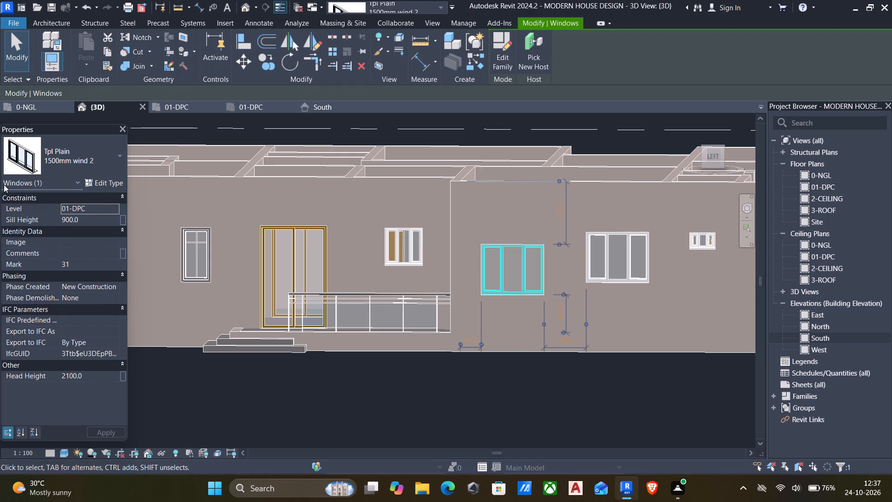
left_click(98, 218)
key("1")
key("2")
key("0")
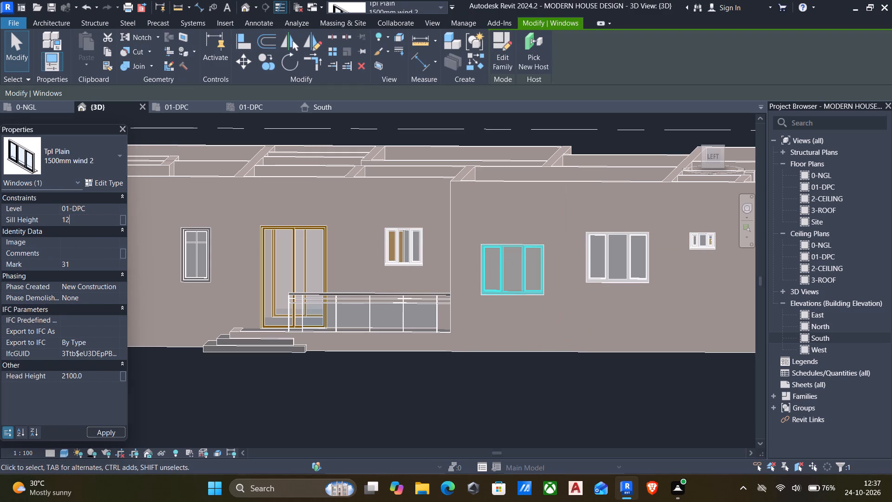
key("0")
left_click(576, 373)
Examine the window alignment around the house in 3D, from the left facade past the front porch to the right facade.
scroll(576, 374, "down", 2)
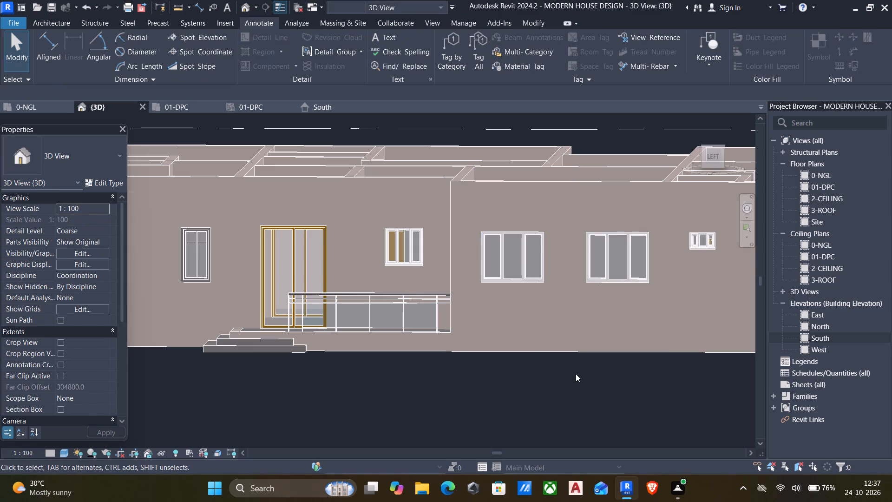
scroll(576, 374, "down", 3)
scroll(643, 304, "up", 5)
middle_click_drag(622, 315, 400, 311)
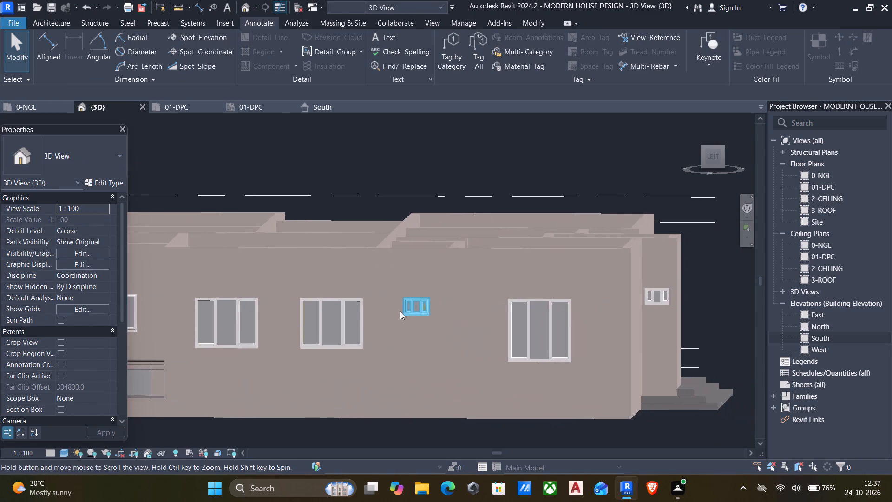
scroll(429, 322, "down", 2)
scroll(513, 357, "down", 1)
middle_click_drag(509, 359, 457, 367, "shift")
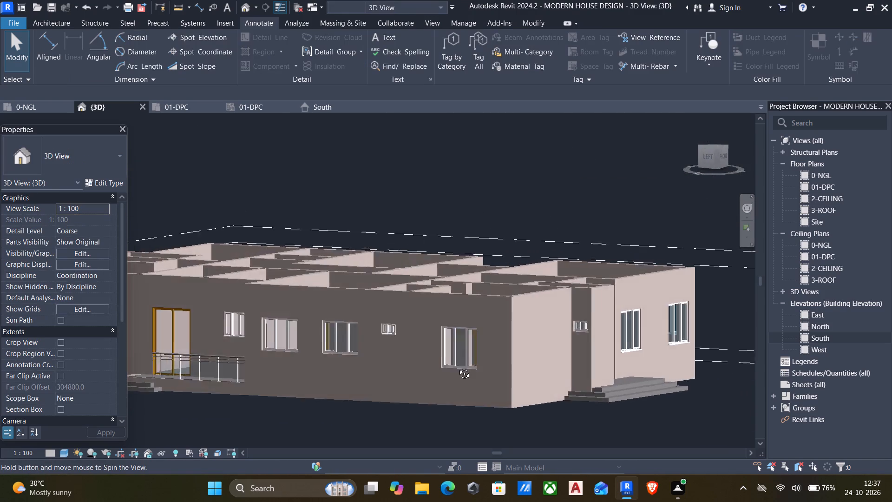
middle_click_drag(457, 367, 337, 369, "shift")
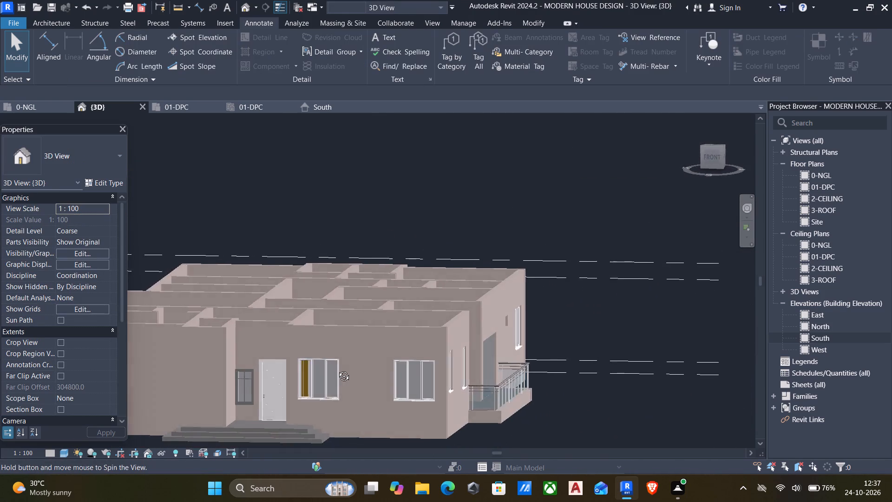
middle_click_drag(337, 369, 295, 382, "shift")
middle_click_drag(360, 382, 539, 333)
middle_click_drag(547, 333, 514, 339, "shift")
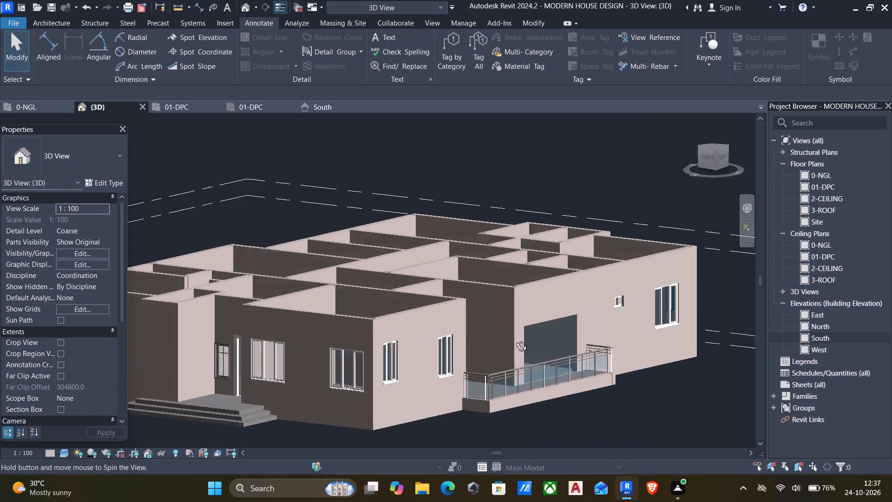
middle_click_drag(514, 339, 467, 341, "shift")
middle_click_drag(467, 341, 699, 297)
middle_click_drag(453, 333, 420, 339, "shift")
Set the sill height of the right facade's 900mm wind 2 window nearest the railed verandah to 1140, matching its neighbour.
middle_click_drag(441, 304, 455, 292)
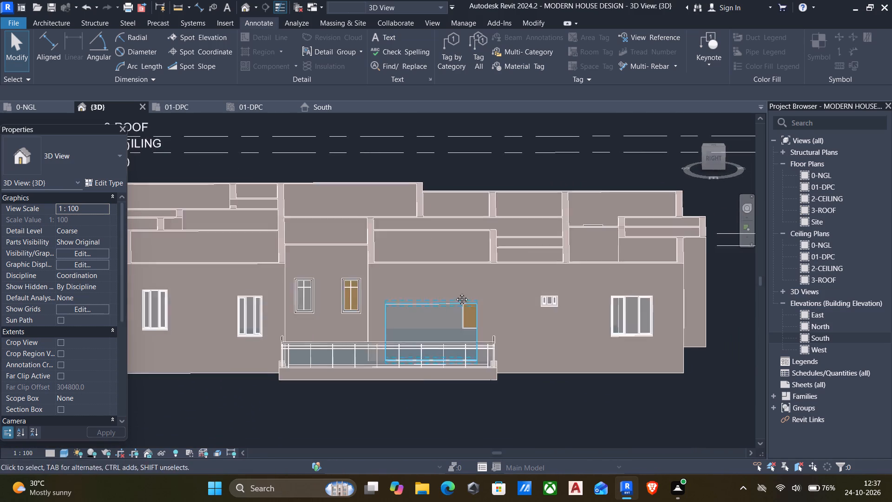
middle_click_drag(455, 292, 744, 208)
left_click(459, 220)
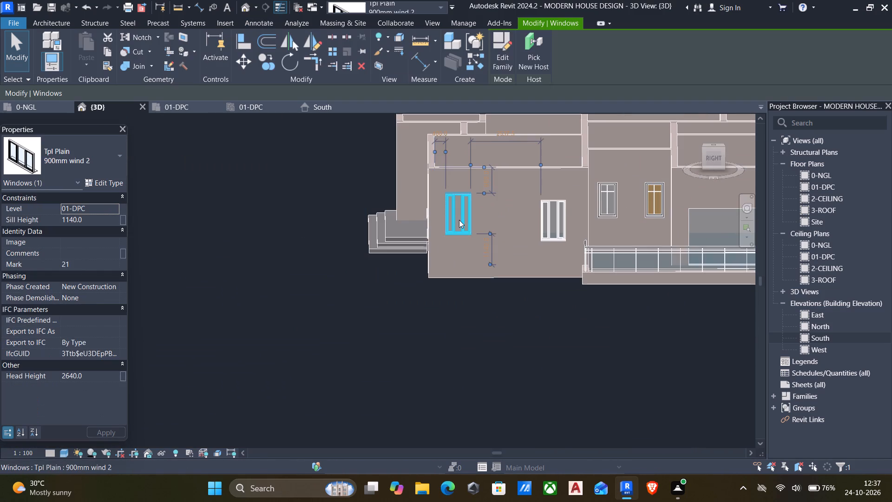
left_click(569, 217)
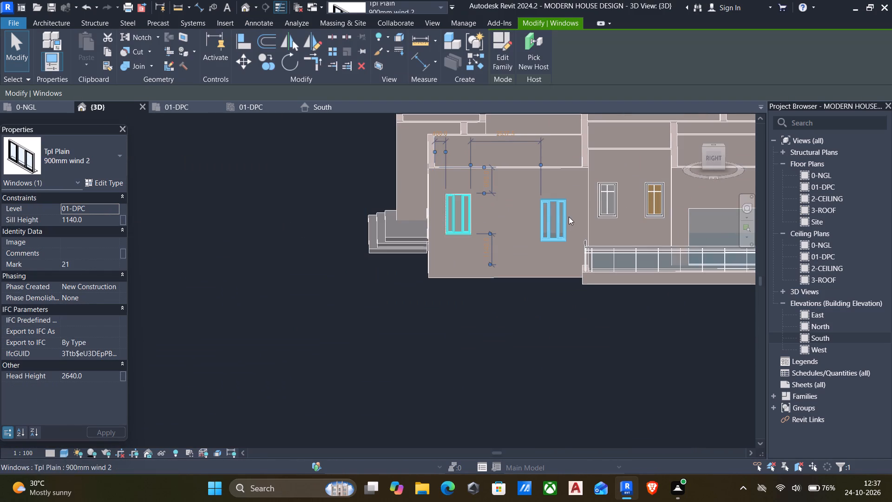
left_click(97, 217)
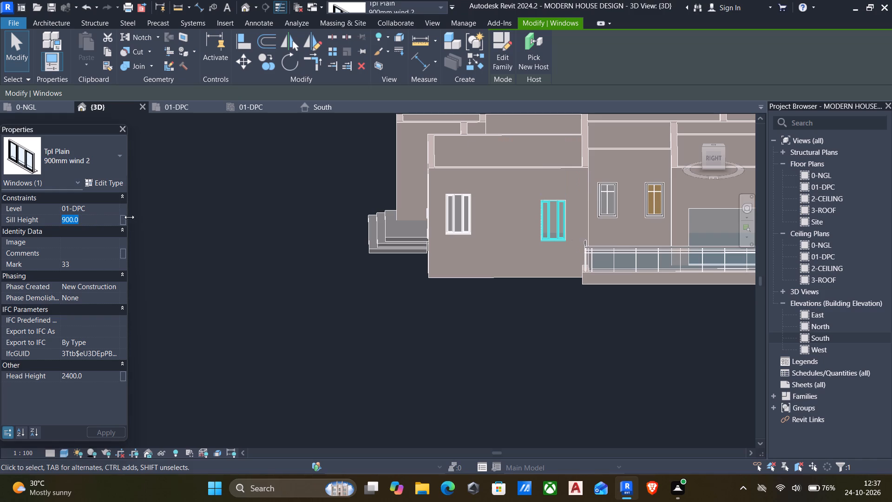
key("1")
key("1")
key("4")
left_click(98, 220)
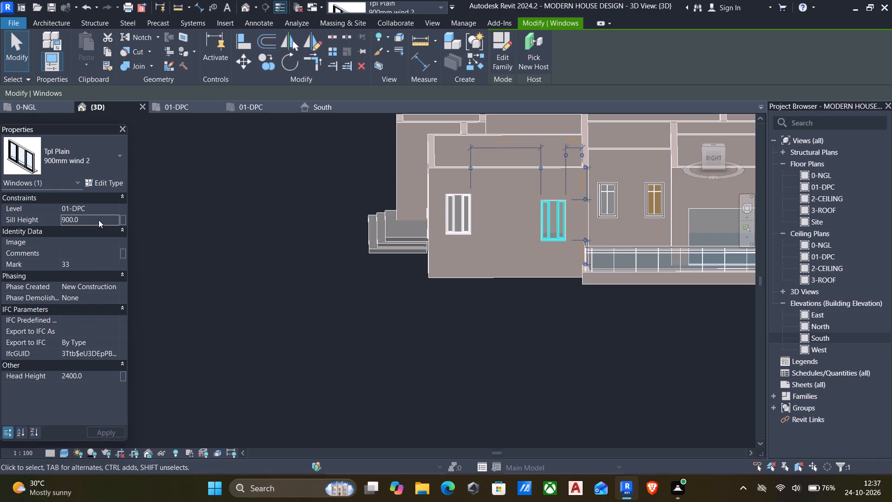
key("1")
key("1")
key("4")
key("0")
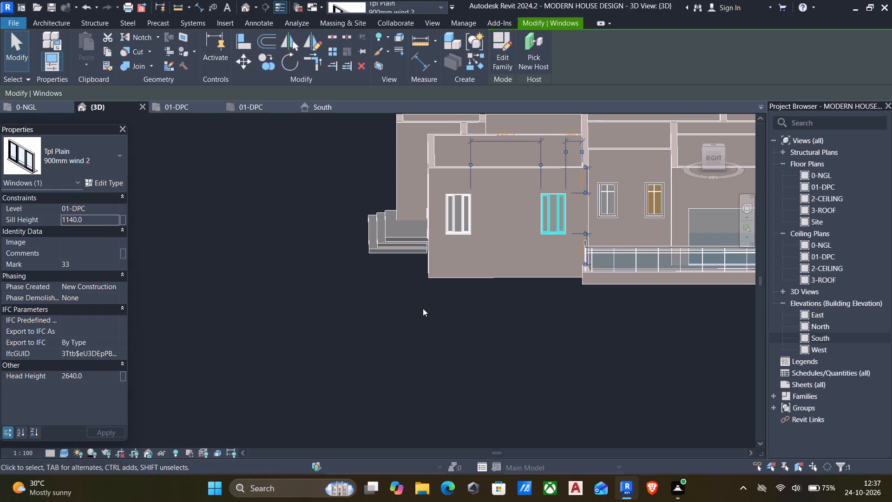
left_click(426, 311)
key("Escape")
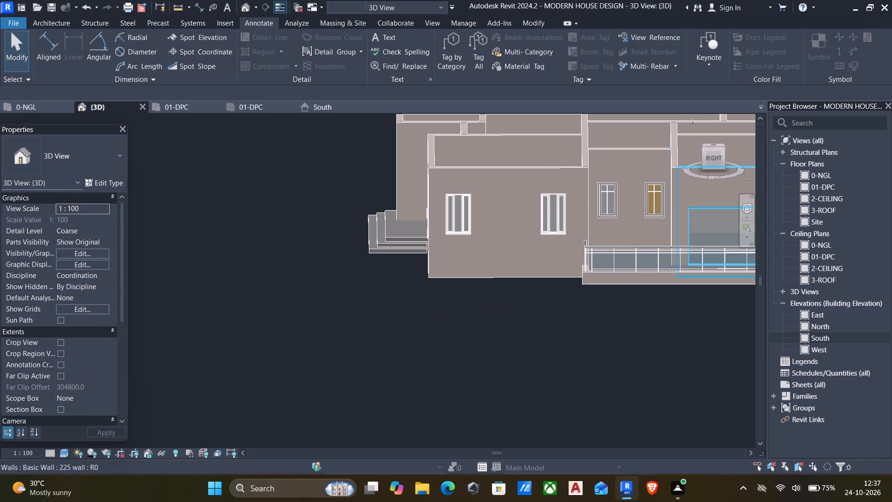
Examine the right facade square-on, checking the 600x1200 casement windows by the railed verandah against the neighbouring 900mm wind 2 windows.
left_click(712, 156)
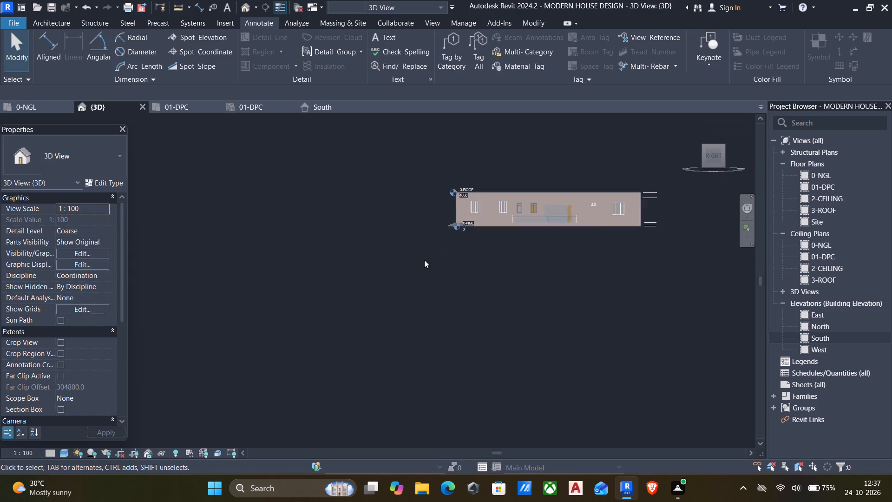
scroll(419, 271, "up", 5)
scroll(229, 316, "up", 5)
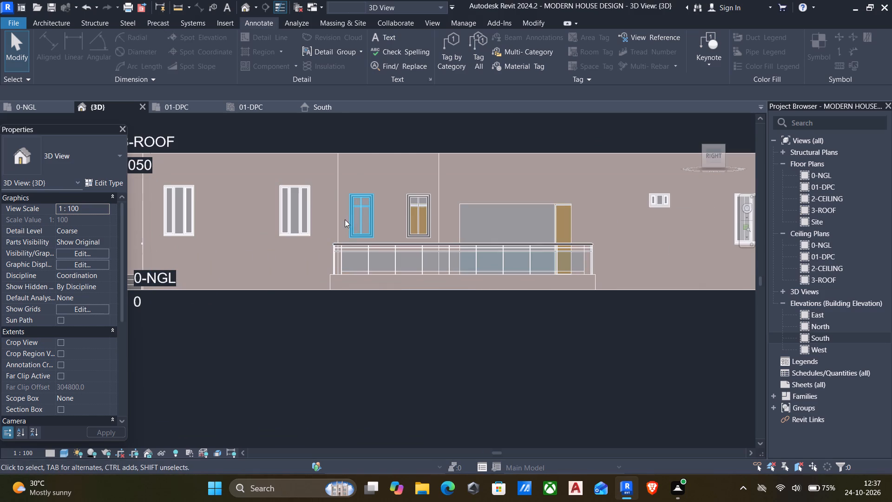
left_click(365, 210)
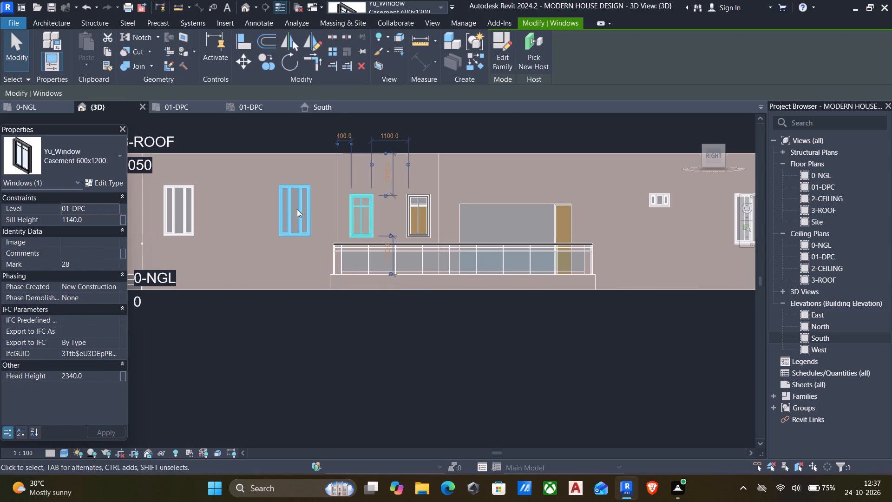
scroll(315, 208, "up", 4)
key("Escape")
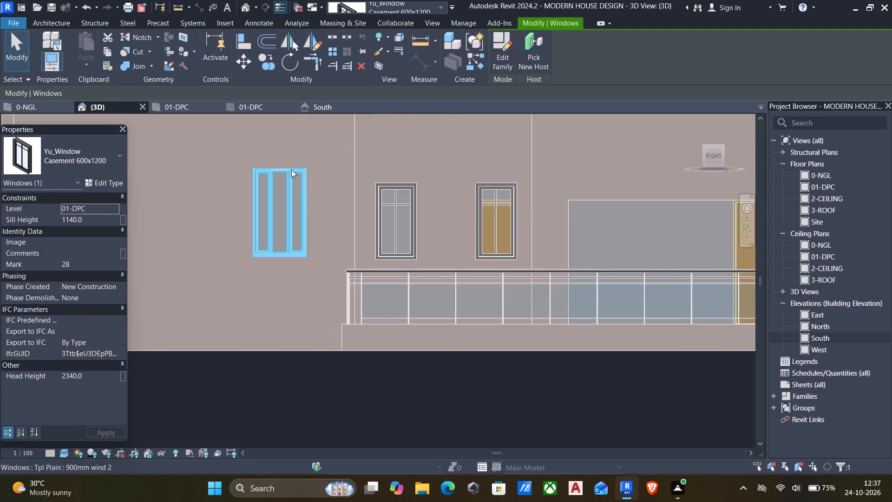
middle_click_drag(369, 237, 426, 242)
scroll(446, 245, "down", 2)
middle_click_drag(565, 255, 544, 258)
scroll(485, 225, "down", 5)
middle_click_drag(606, 234, 595, 238)
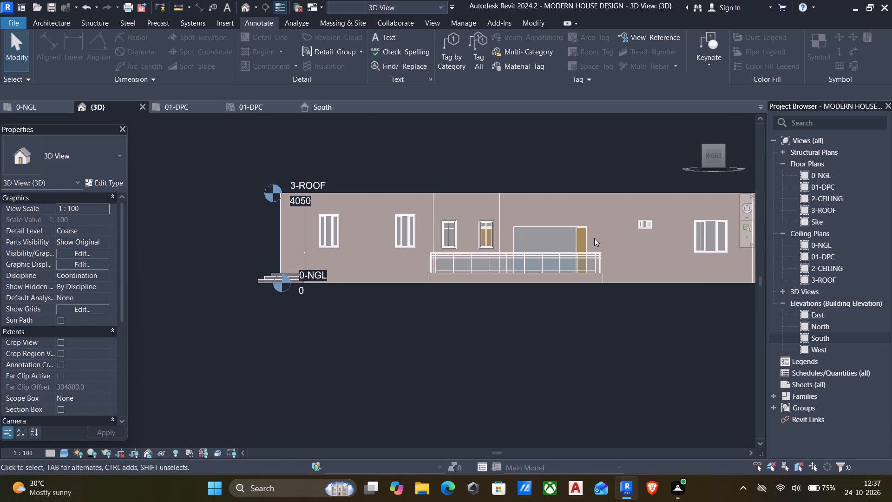
Examine the house exterior in 3D, from the railed verandah past the back facade to the left facade's verandah steps.
middle_click_drag(596, 239, 659, 245, "shift")
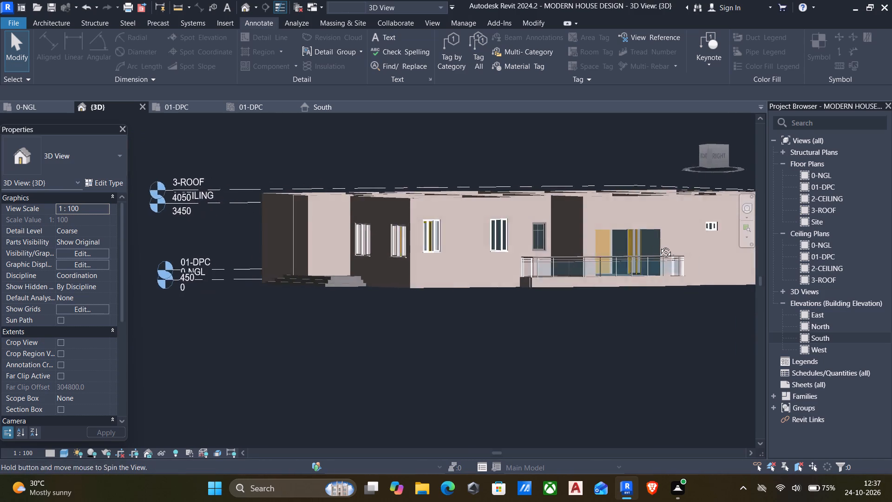
middle_click_drag(659, 245, 623, 345, "shift")
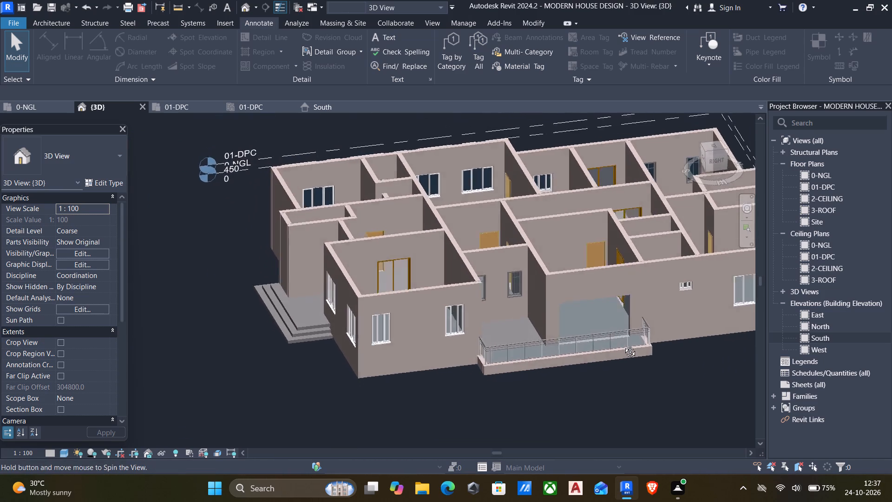
middle_click_drag(623, 345, 595, 251, "shift")
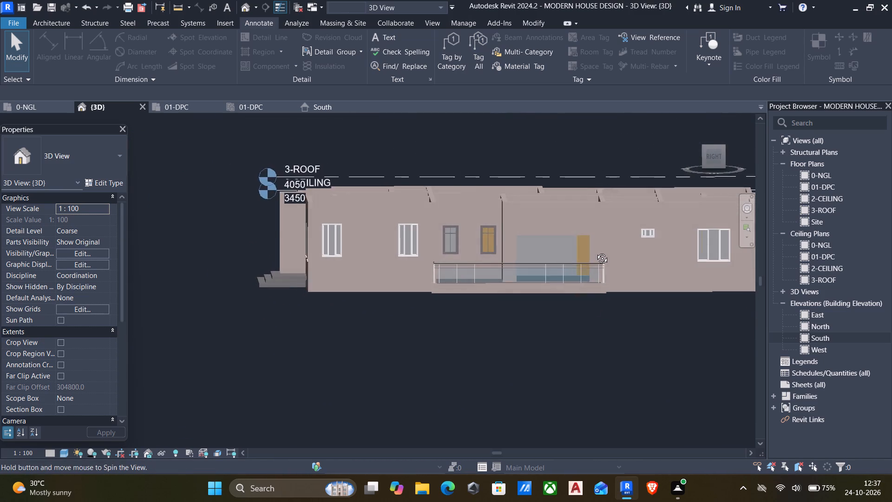
middle_click_drag(595, 251, 595, 251, "shift")
middle_click_drag(677, 266, 600, 280, "shift")
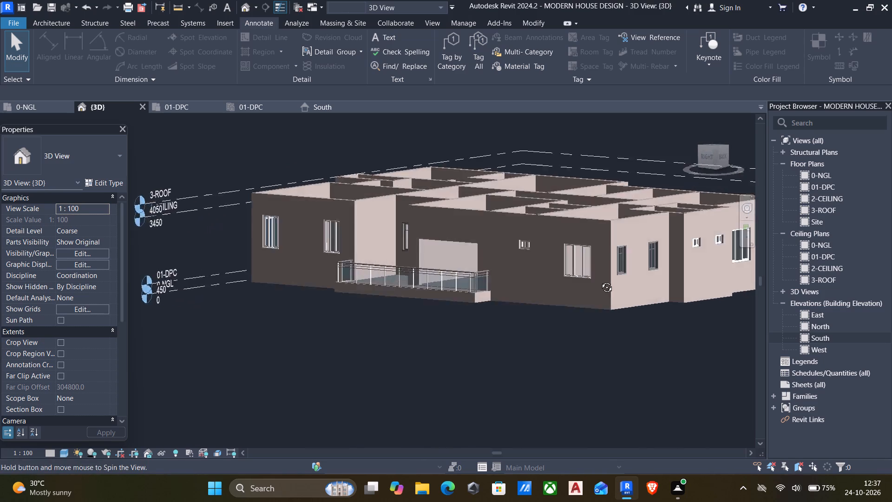
middle_click_drag(600, 280, 468, 274, "shift")
scroll(499, 257, "down", 2)
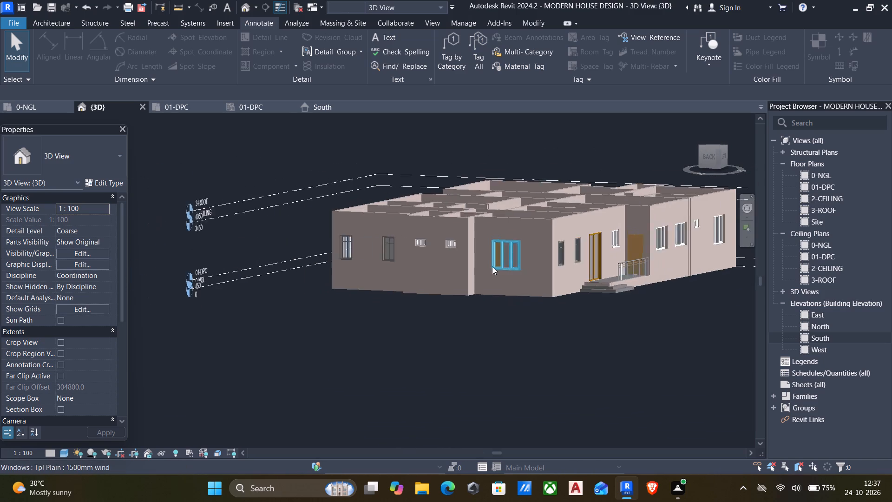
middle_click_drag(491, 271, 593, 257, "shift")
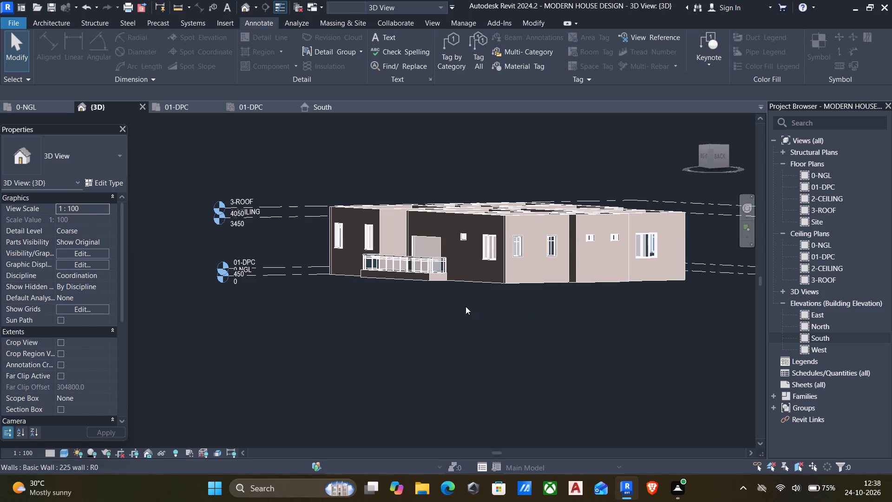
middle_click_drag(409, 325, 400, 331, "shift")
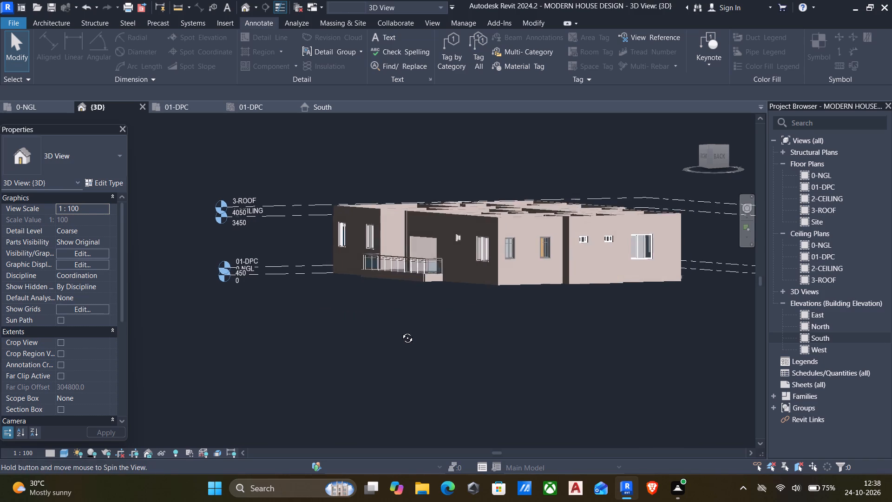
middle_click_drag(400, 331, 219, 414, "shift")
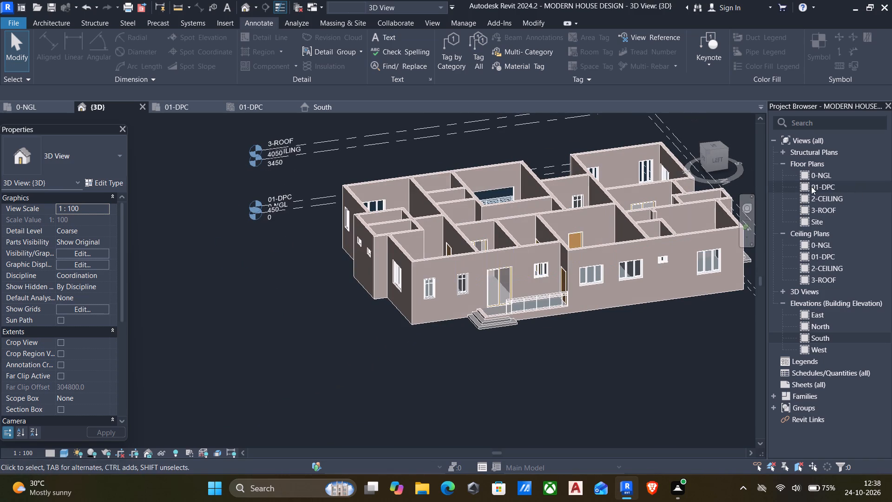
Open the 01-DPC floor plan.
double_click(805, 186)
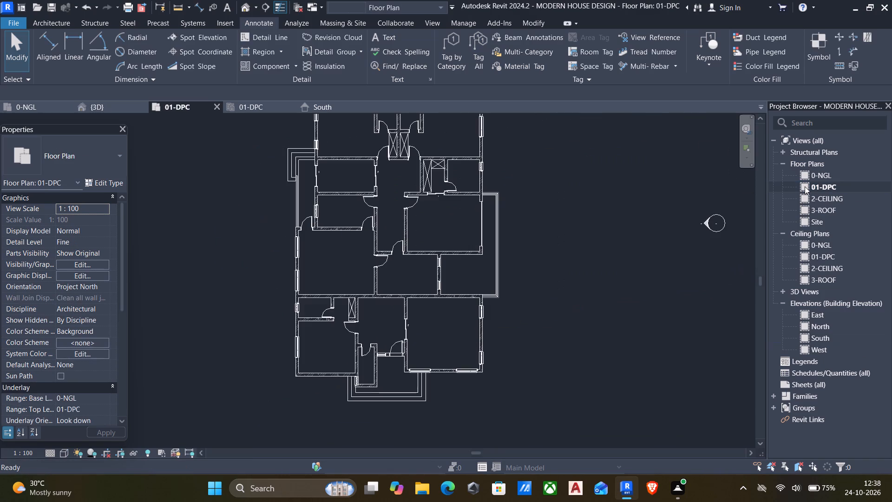
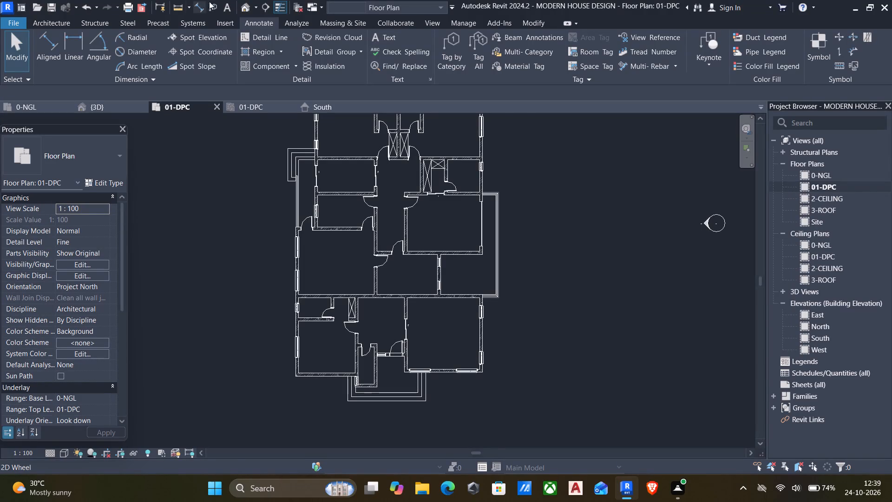
In the 3D view's right face, add four full-height vertical curtain grid lines to the glazed wall behind the railed verandah.
left_click(246, 7)
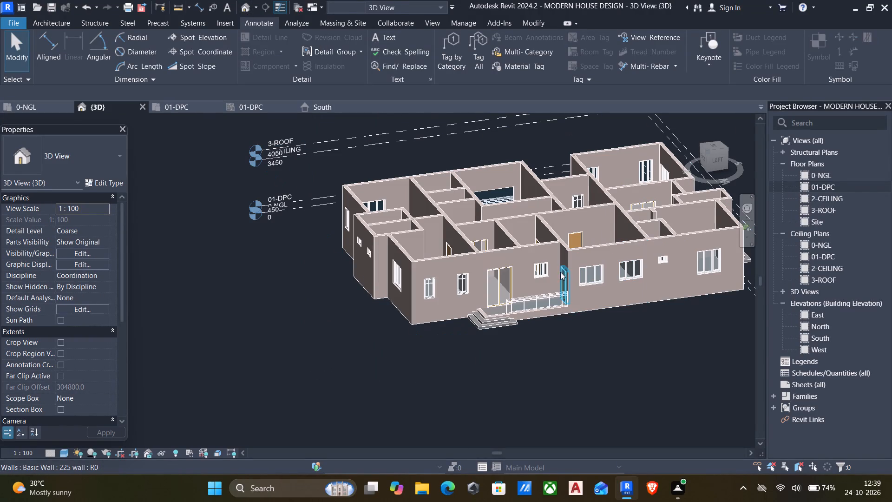
middle_click_drag(546, 275, 157, 210, "shift")
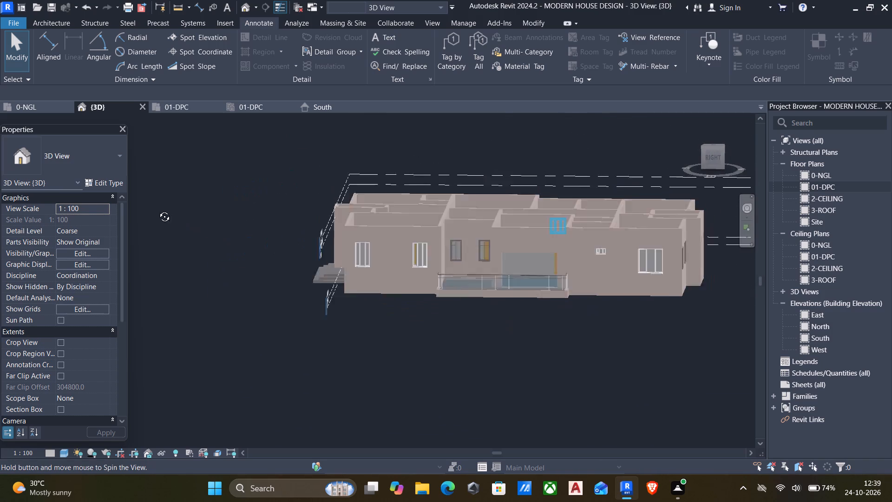
middle_click_drag(157, 210, 155, 209, "shift")
left_click(48, 24)
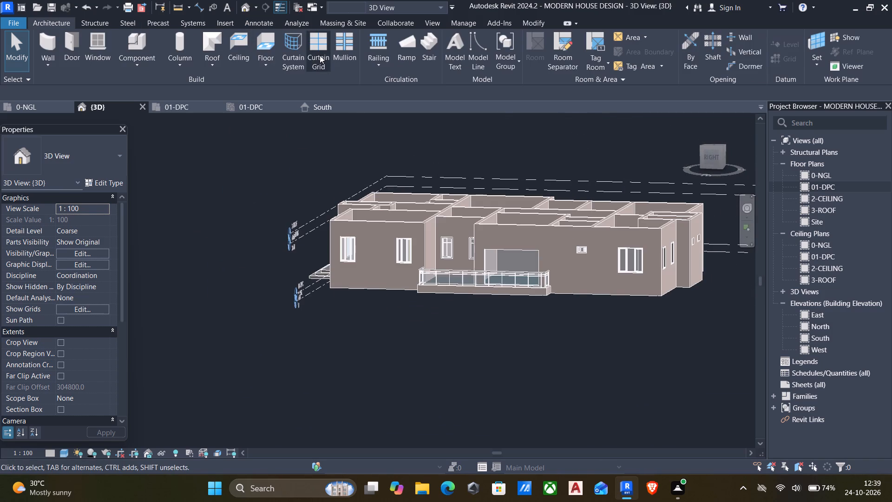
left_click(320, 55)
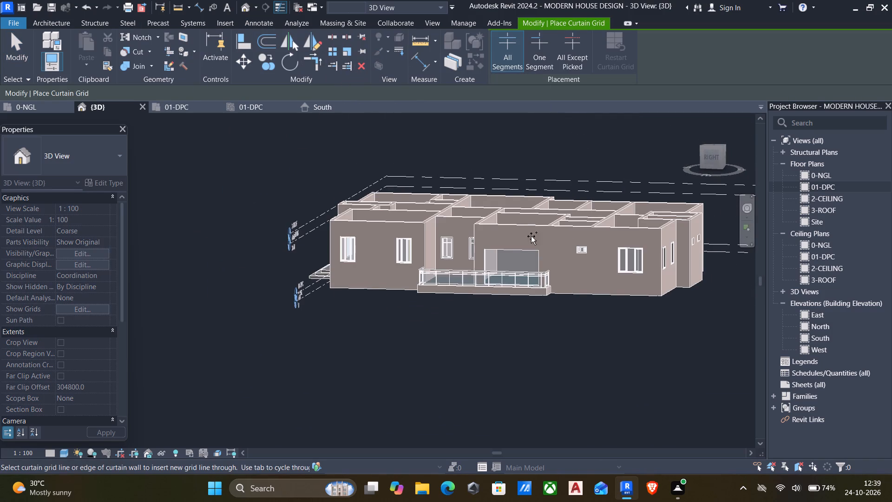
scroll(511, 260, "up", 5)
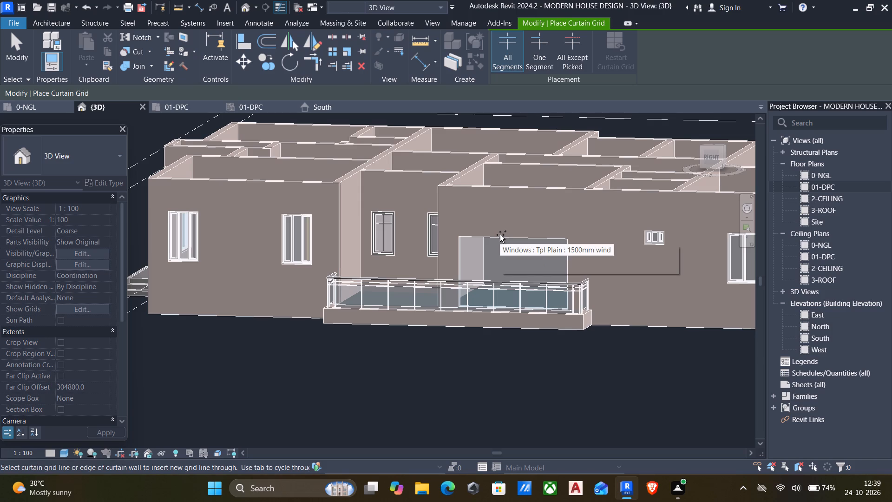
left_click(707, 155)
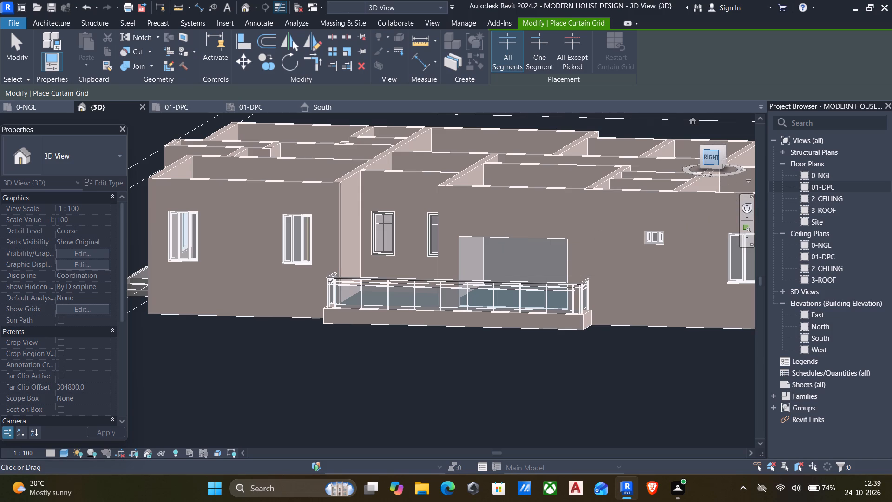
scroll(466, 288, "up", 4)
scroll(397, 277, "up", 6)
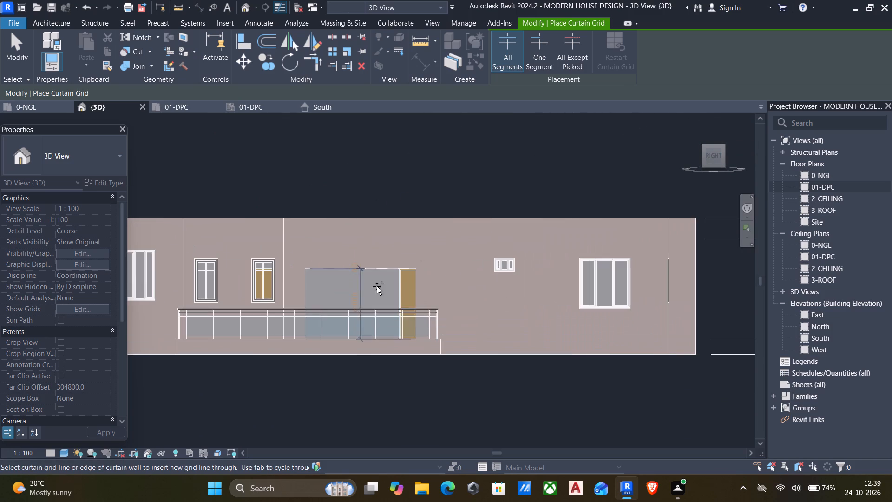
middle_click_drag(352, 274, 377, 263)
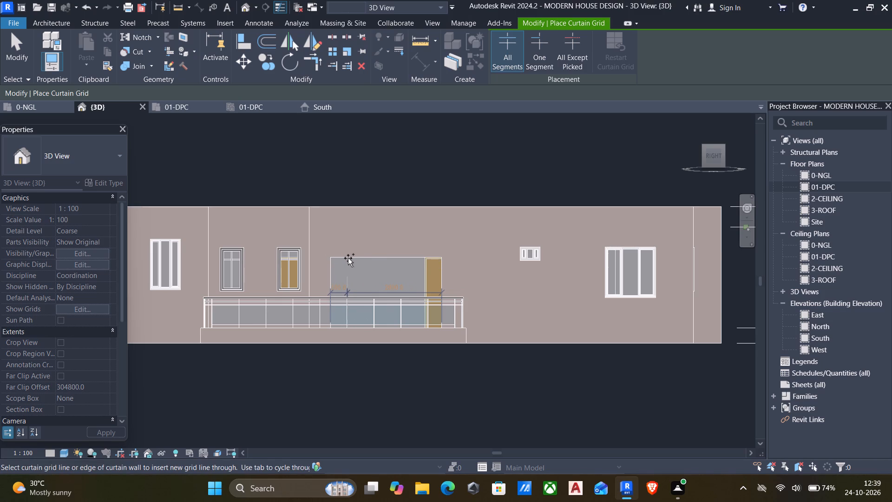
left_click(349, 258)
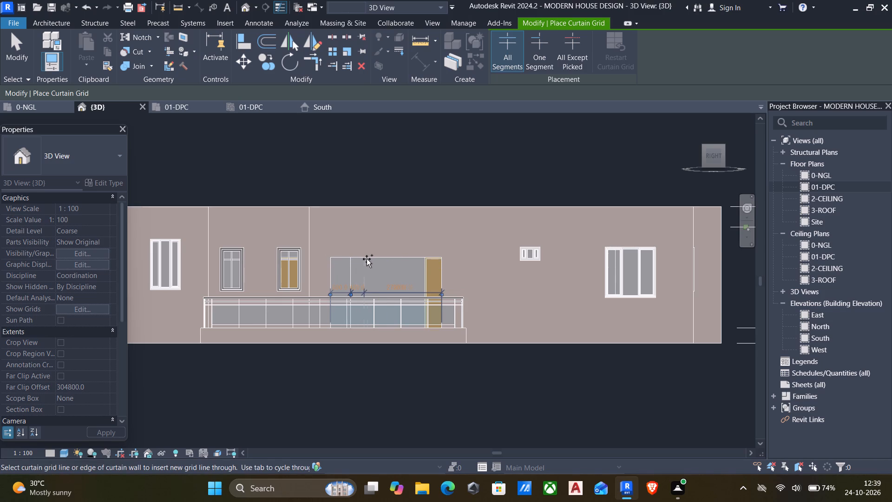
left_click(370, 260)
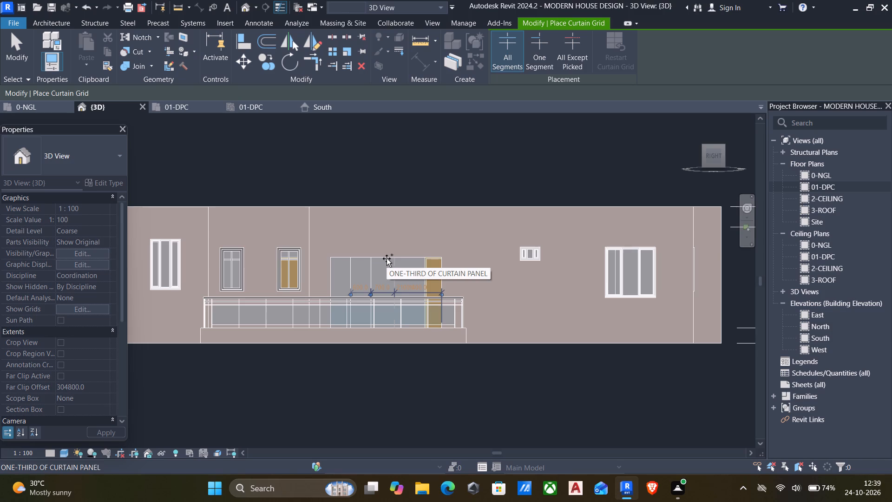
scroll(427, 259, "up", 5)
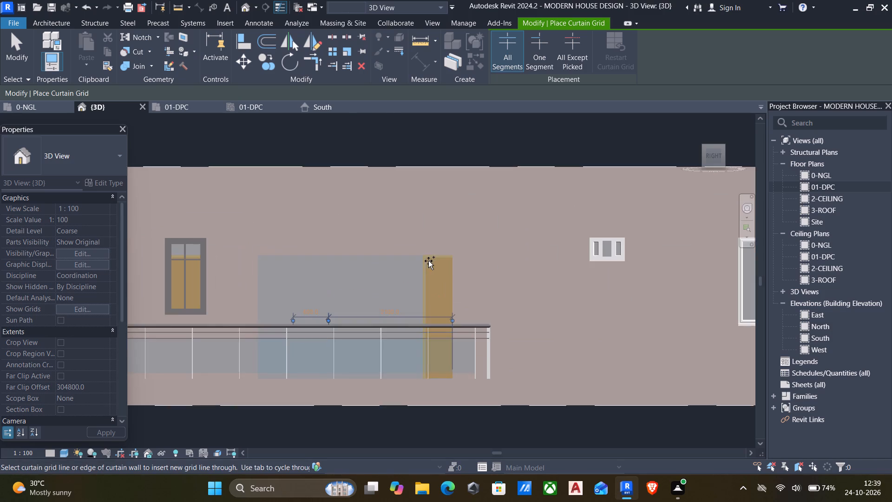
scroll(422, 253, "up", 4)
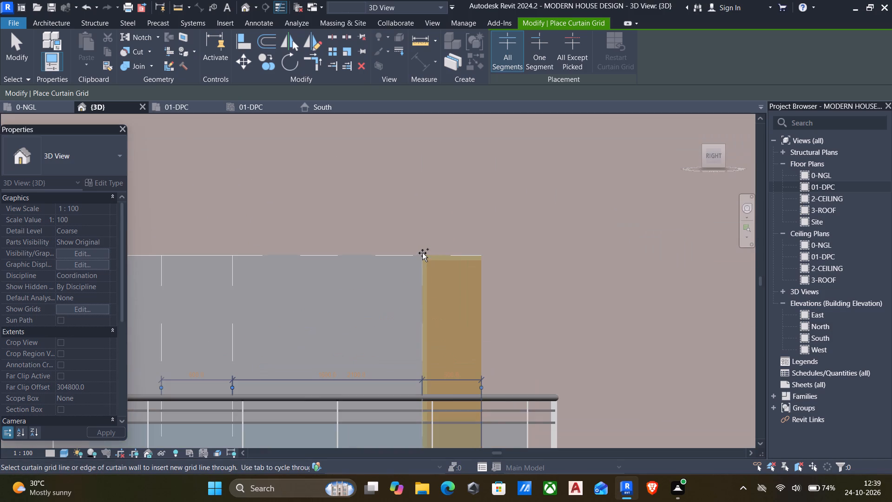
left_click(422, 253)
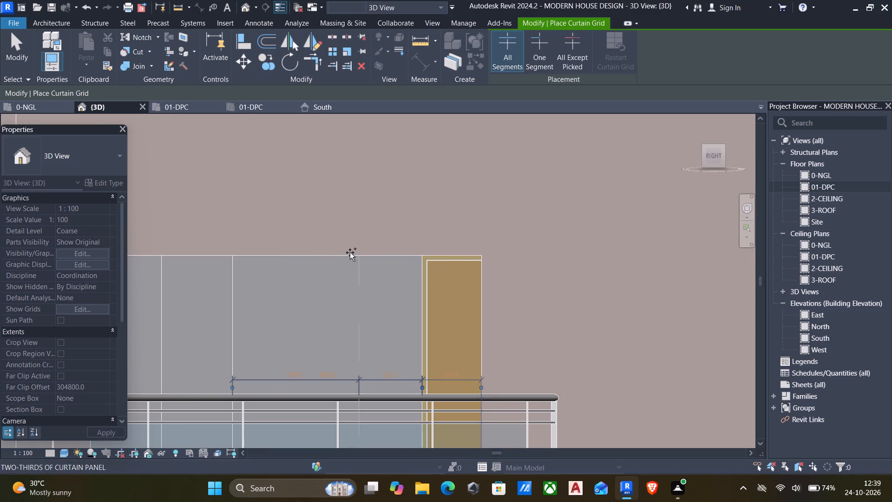
left_click(347, 252)
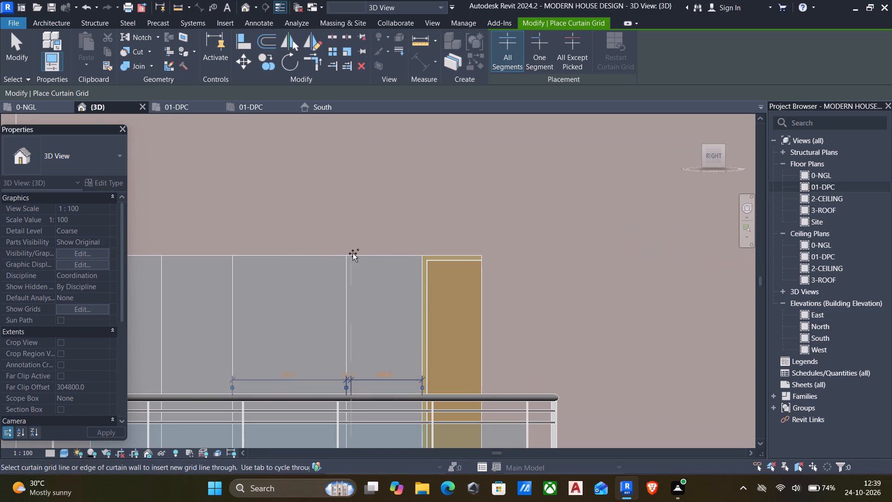
key("Escape")
key("Escape")
Set the glazed wall's end panel, where the door shows behind the glass, and the panel beside it to 600 mm wide each.
left_click(421, 330)
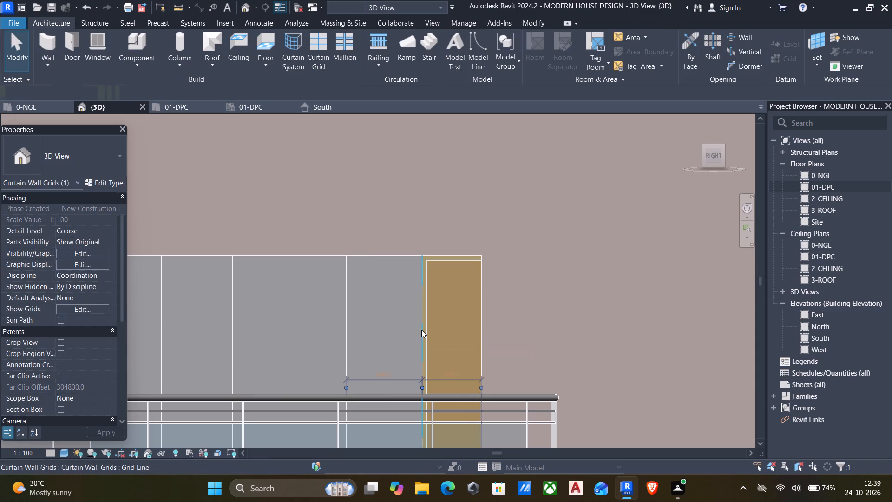
left_click(452, 374)
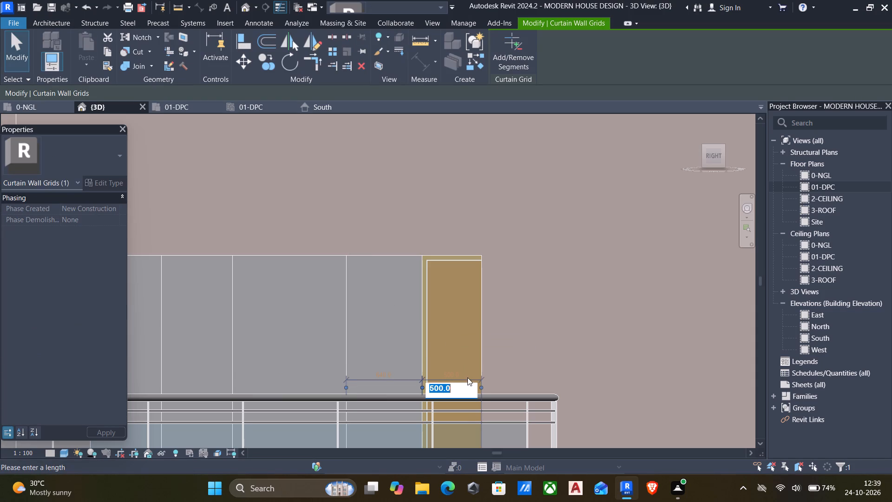
type("600")
key("Return")
left_click(378, 376)
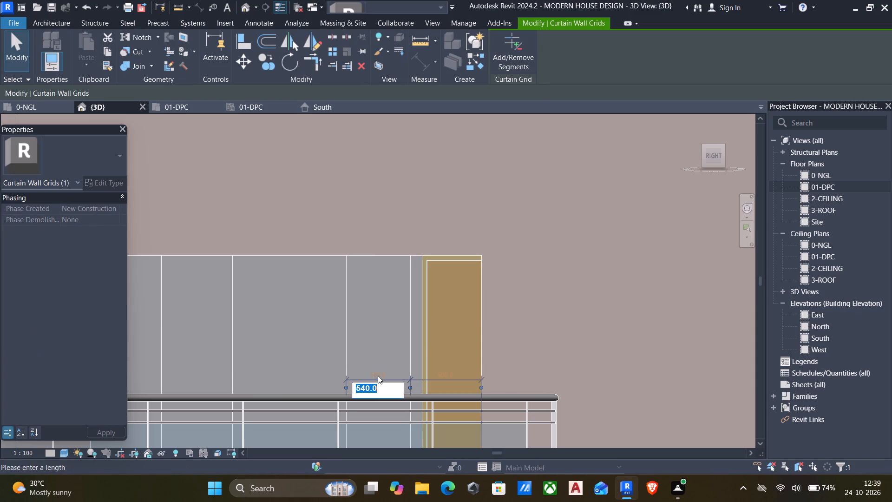
left_click(366, 349)
left_click(347, 341)
left_click(378, 377)
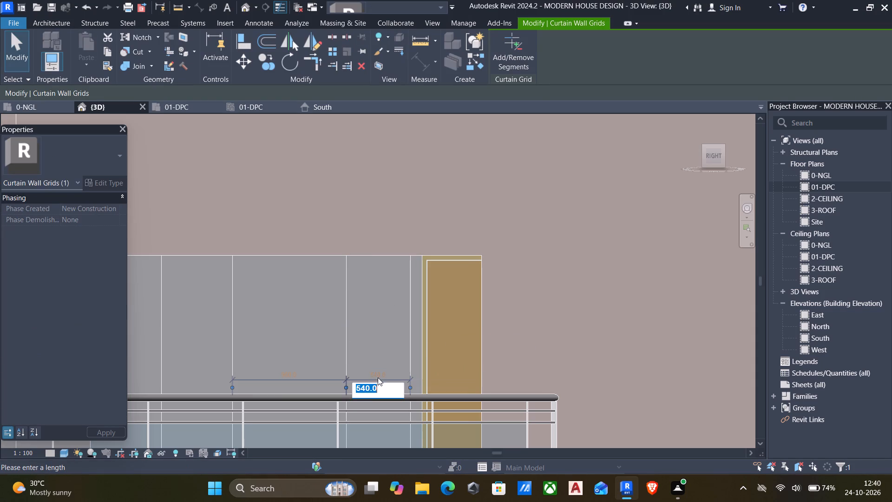
type("600")
key("Return")
middle_click_drag(279, 349, 330, 230)
scroll(351, 195, "down", 4)
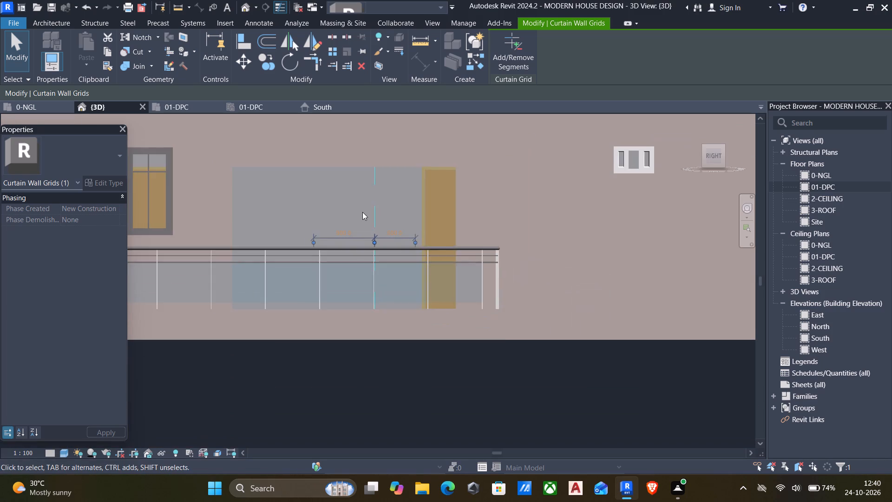
key("Escape")
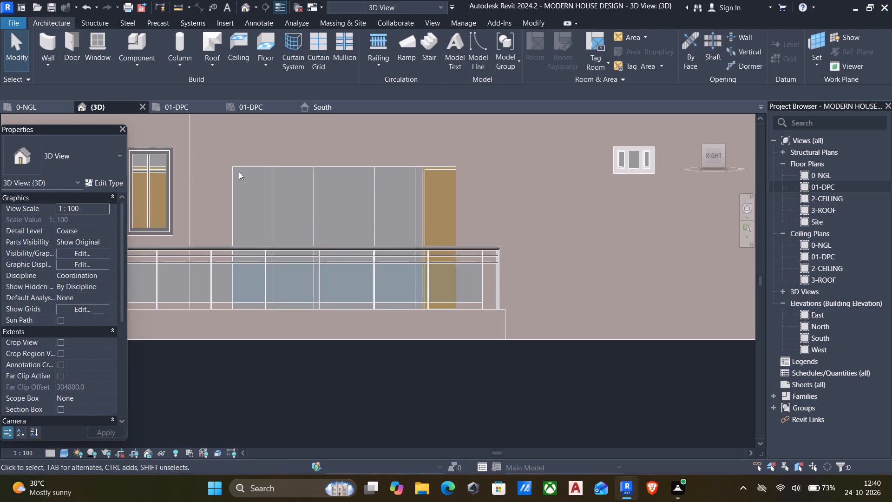
Add one-segment horizontal curtain grid lines low in the two panels at the glazed wall's end nearest the casement windows.
left_click(316, 43)
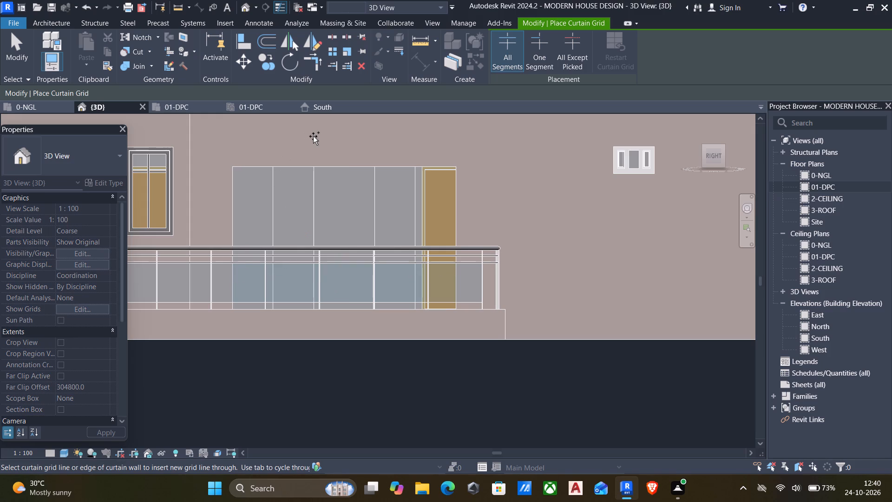
left_click(546, 47)
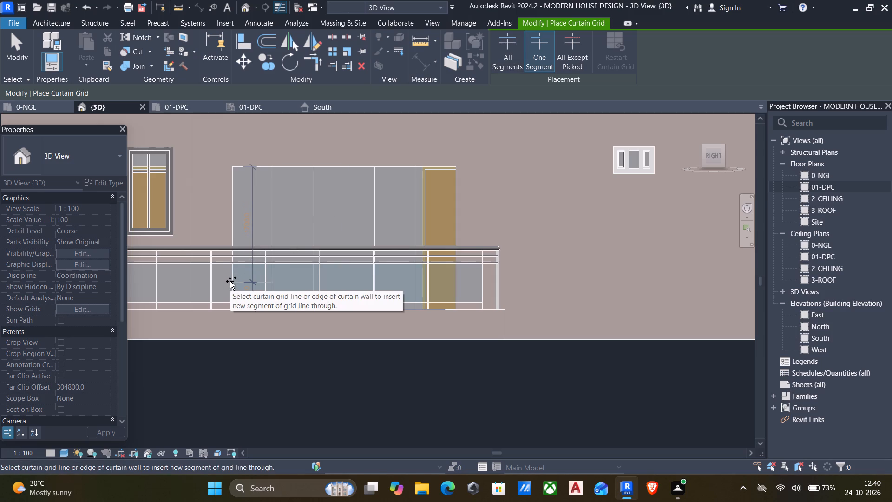
left_click(231, 278)
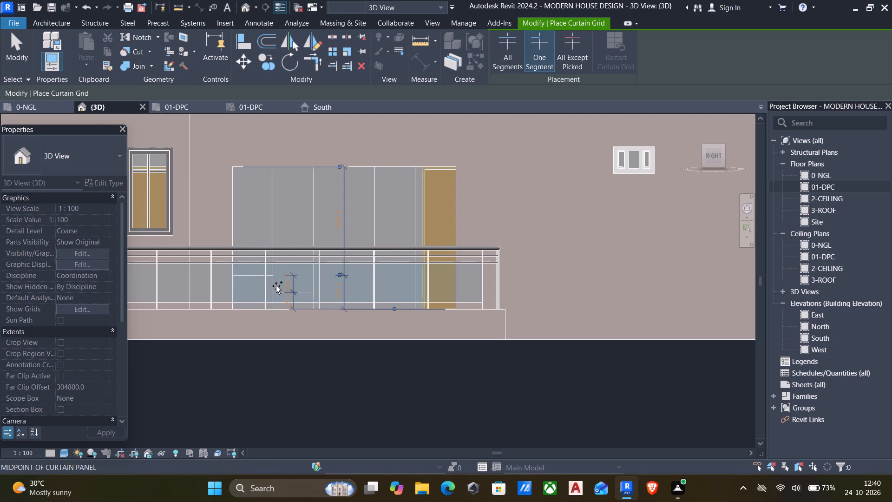
scroll(272, 280, "up", 4)
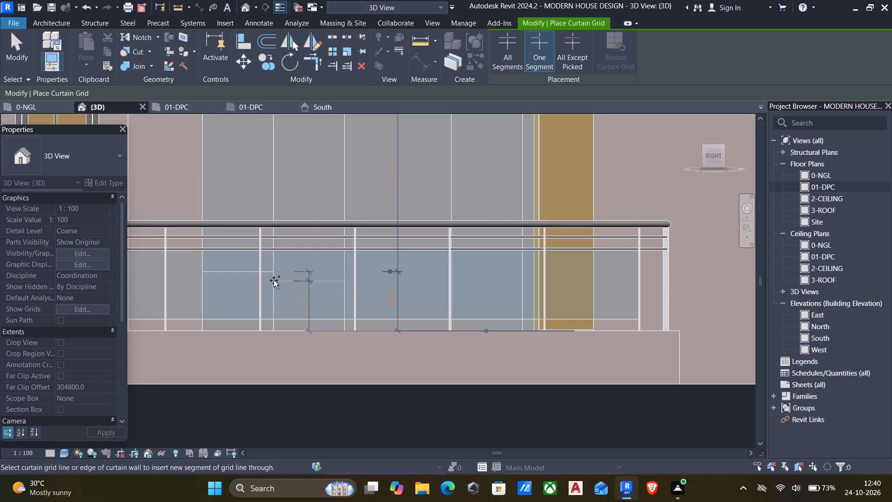
left_click(274, 280)
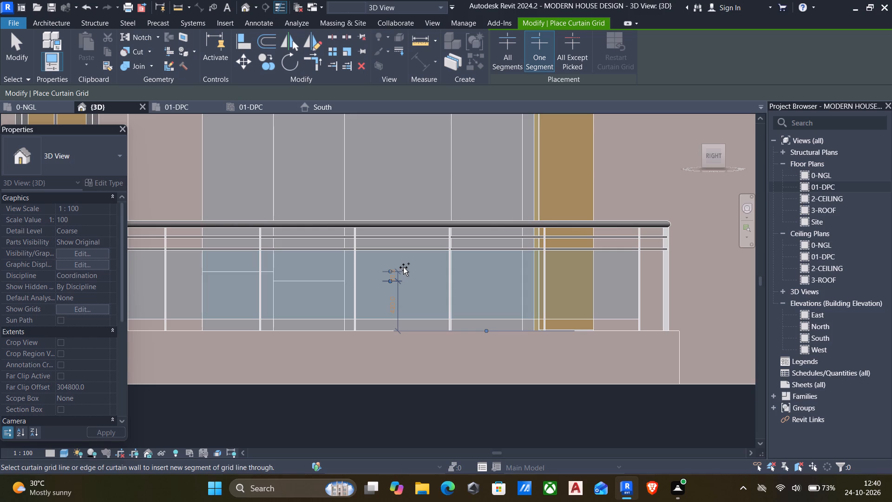
Add one-segment horizontal curtain grid lines low in the two 600 mm panels at the door end, leaving the wide middle panel undivided.
scroll(518, 286, "down", 3)
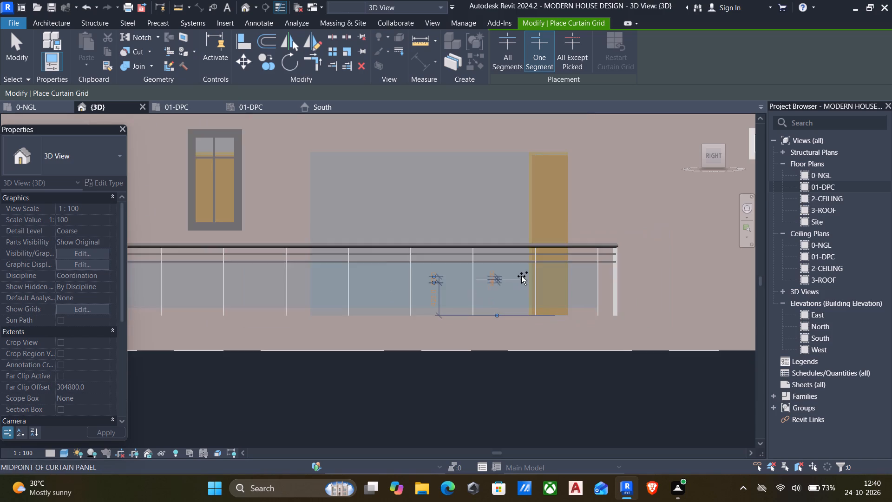
middle_click_drag(519, 271, 454, 278)
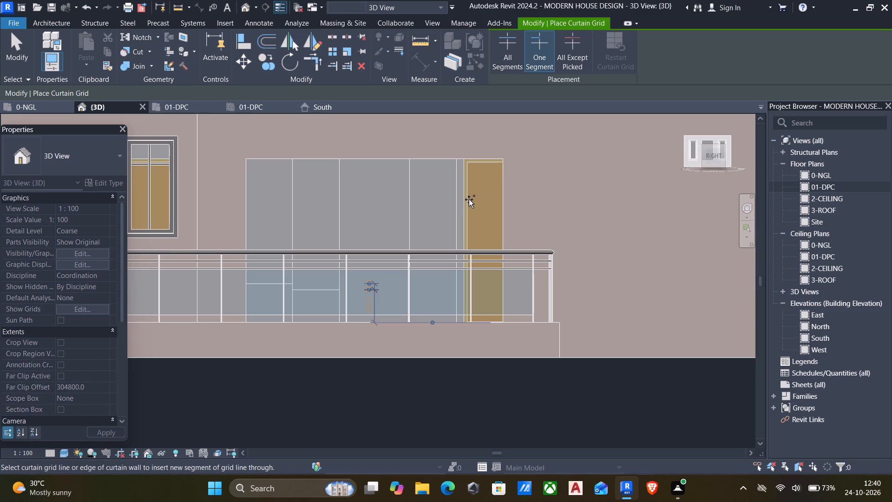
left_click(412, 284)
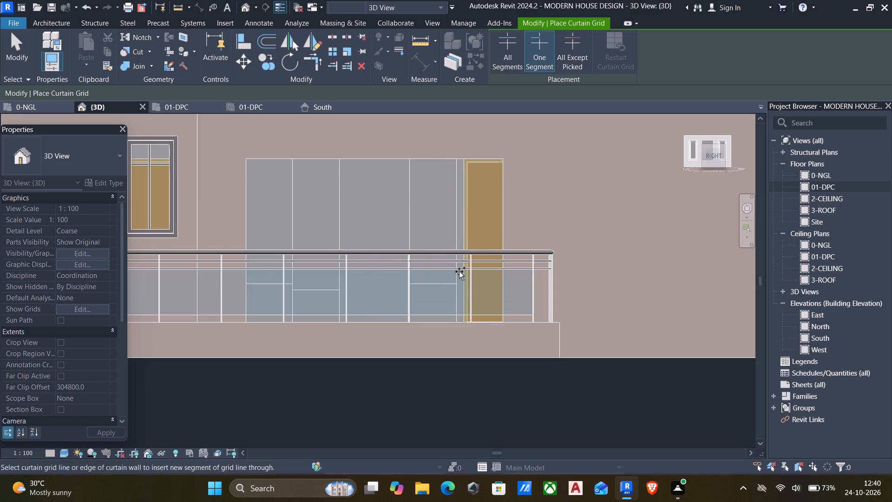
scroll(460, 272, "up", 10)
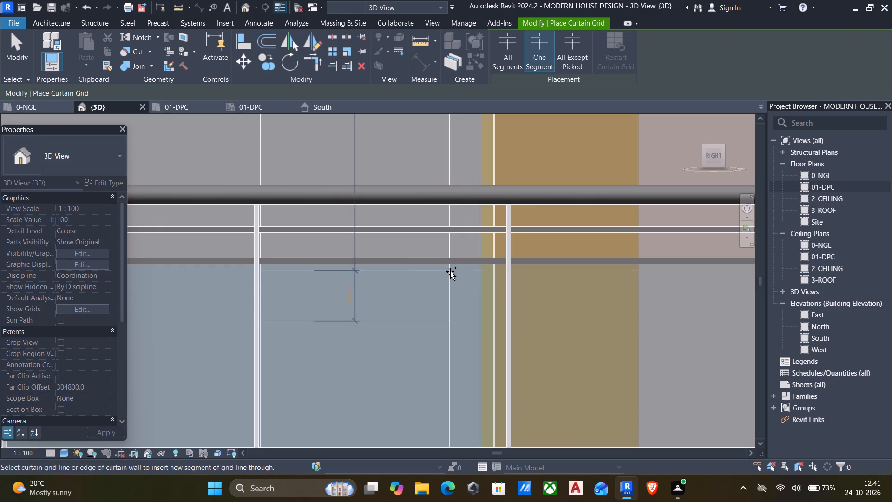
left_click(450, 269)
scroll(391, 269, "down", 8)
middle_click_drag(388, 271, 499, 227)
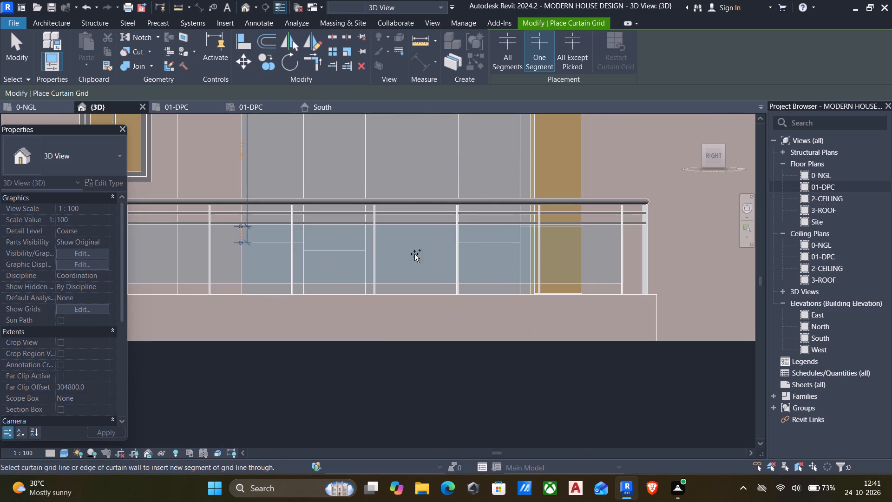
key("Escape")
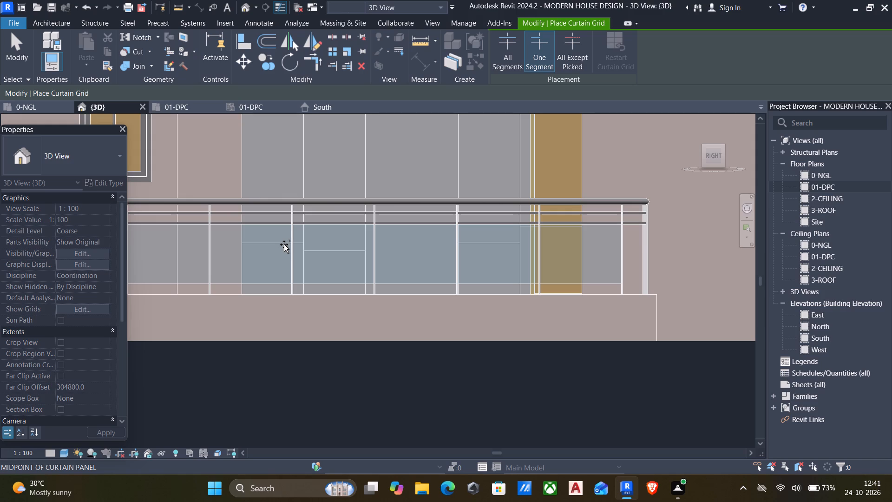
middle_click_drag(493, 383, 553, 380)
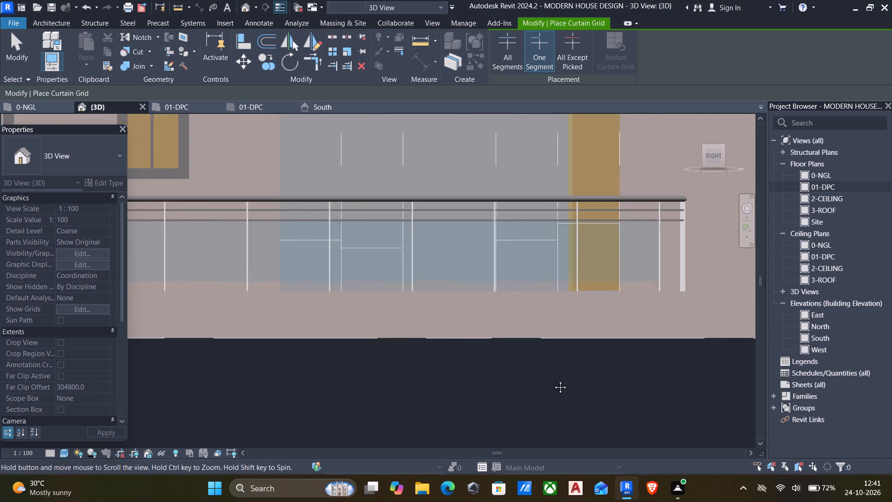
middle_click_drag(553, 380, 564, 380)
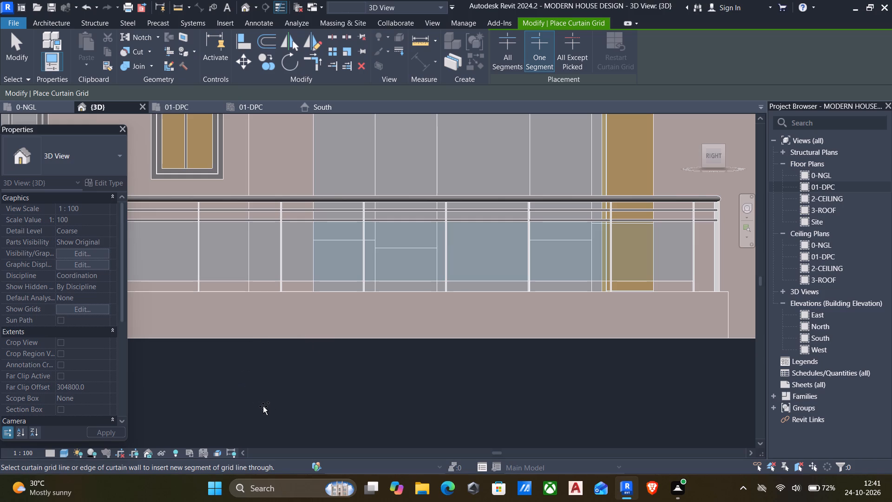
key("Escape")
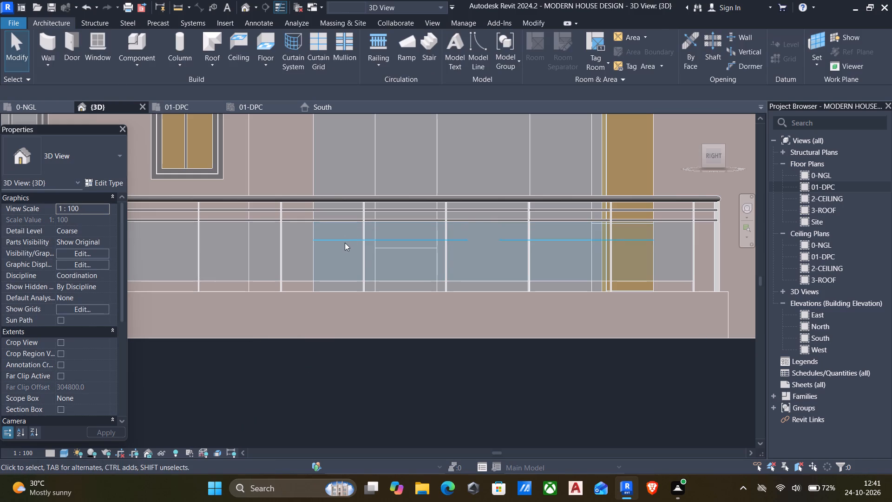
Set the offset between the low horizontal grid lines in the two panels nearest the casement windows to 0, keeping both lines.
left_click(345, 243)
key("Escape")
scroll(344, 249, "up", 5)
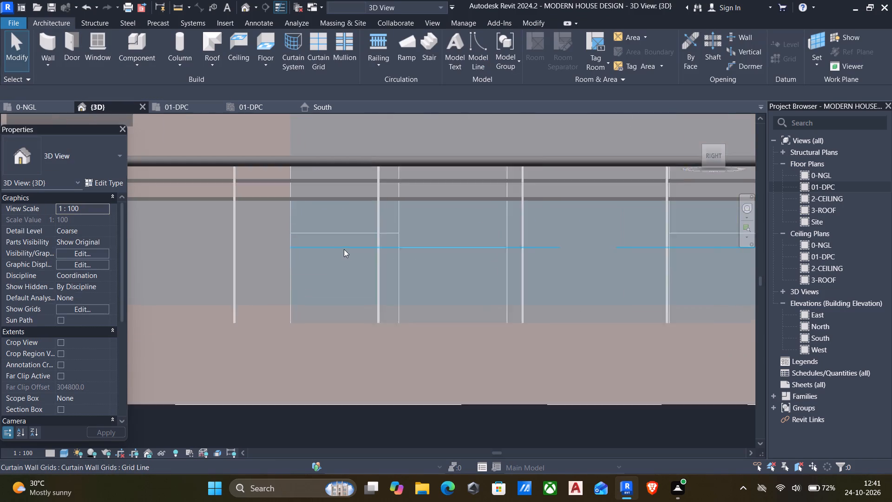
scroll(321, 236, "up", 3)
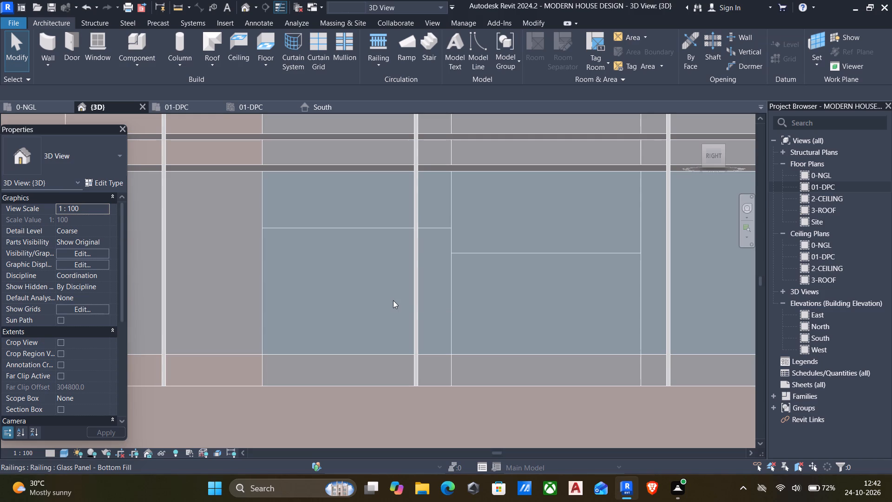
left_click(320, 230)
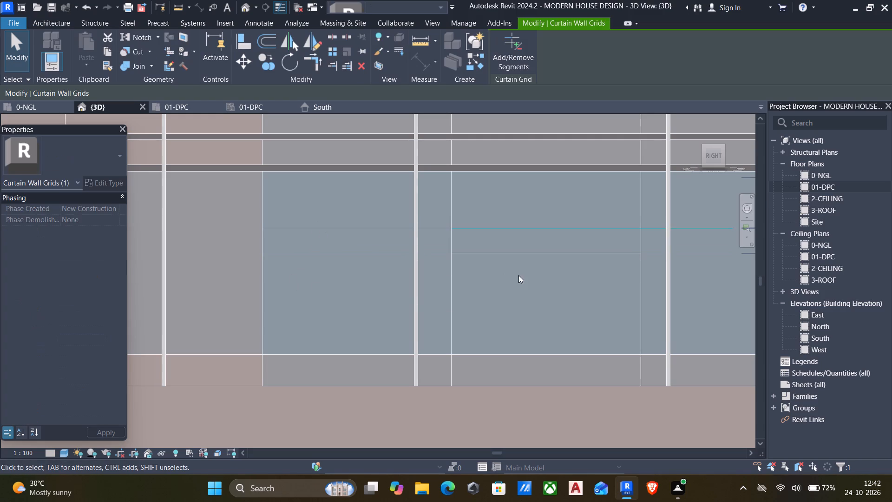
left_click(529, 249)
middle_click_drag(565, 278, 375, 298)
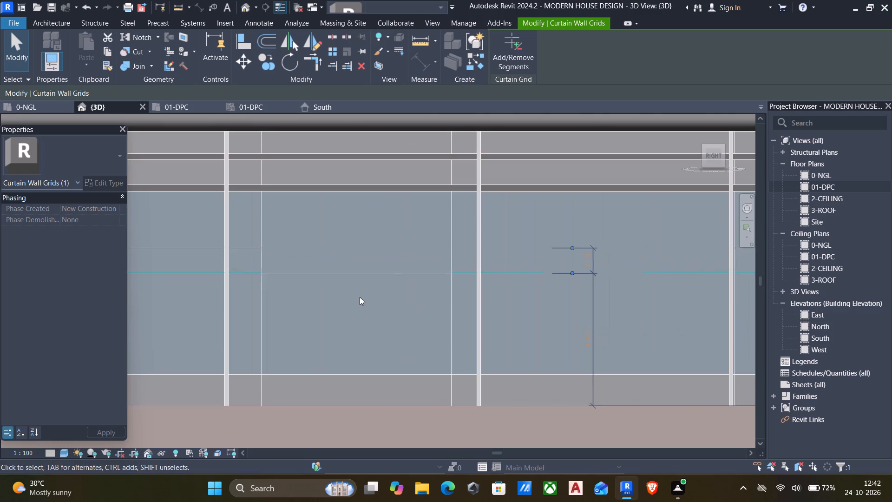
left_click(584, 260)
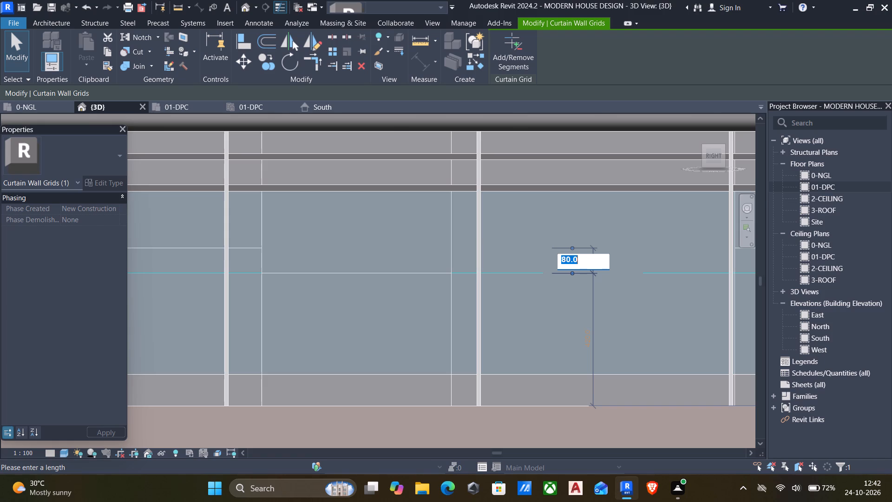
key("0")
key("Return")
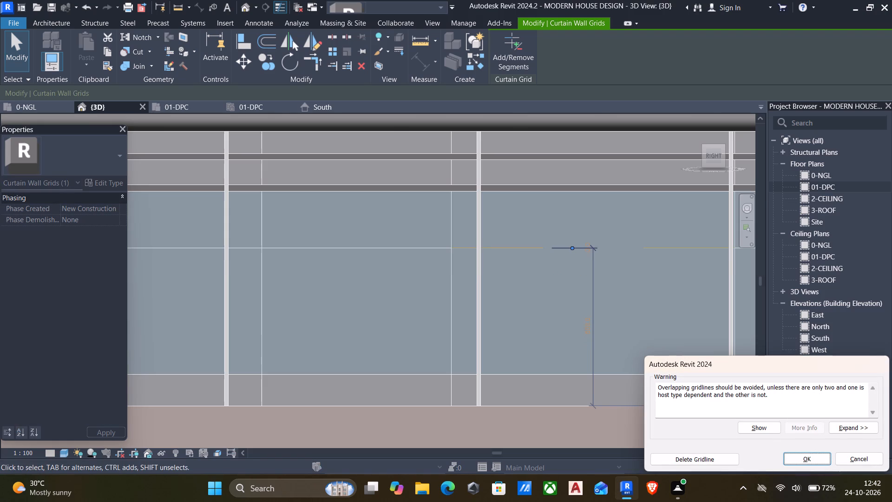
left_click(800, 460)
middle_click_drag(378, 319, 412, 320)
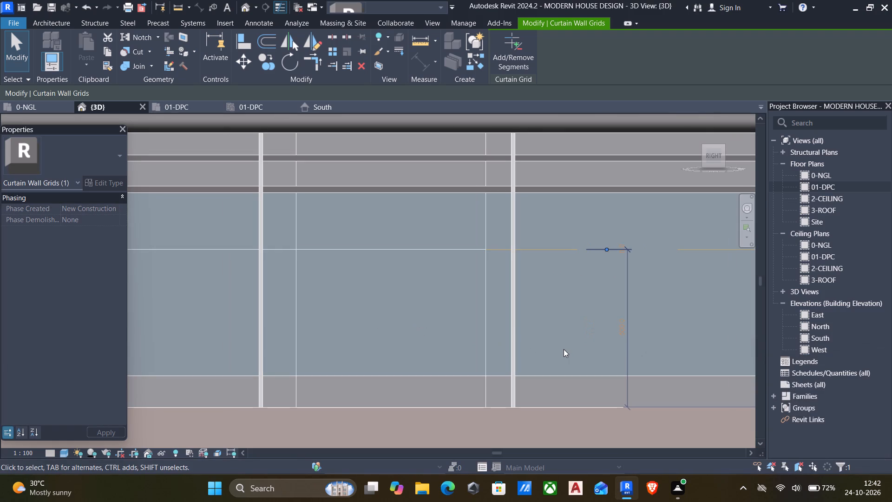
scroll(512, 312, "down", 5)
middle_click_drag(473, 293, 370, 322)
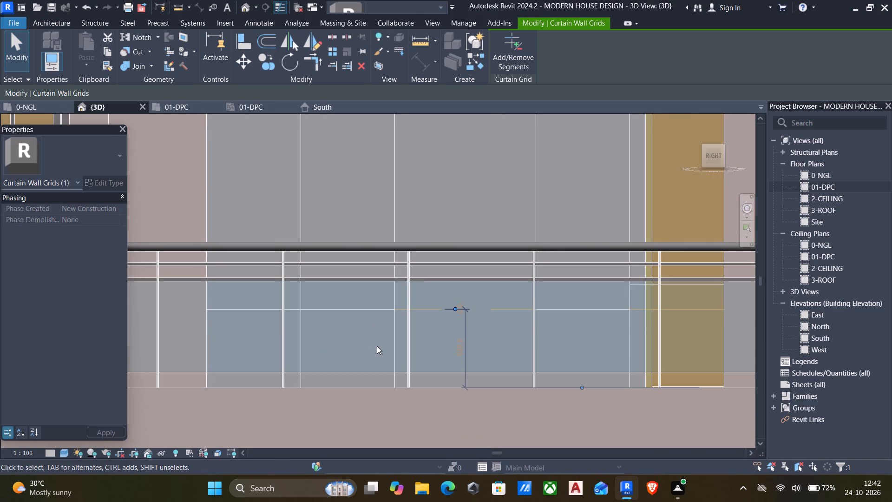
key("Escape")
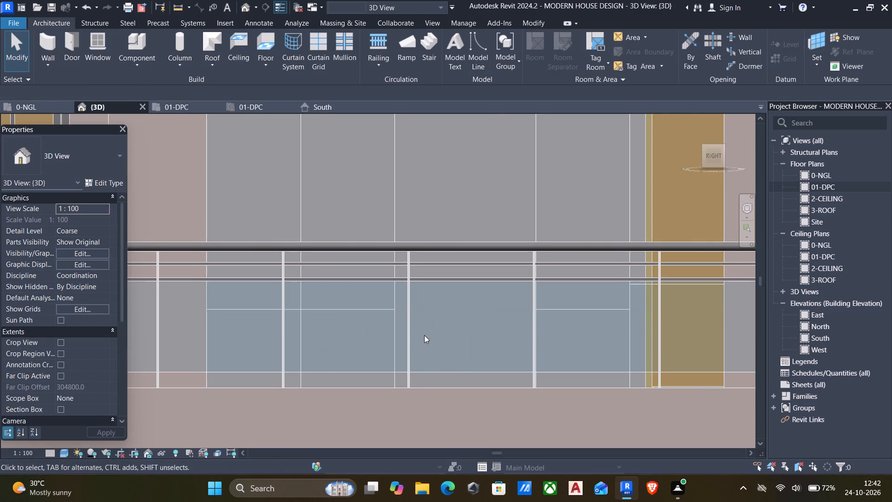
Set the horizontal grid line in the second panel from the casement-window end to 600 mm above the glazed wall's base.
middle_click_drag(548, 315, 348, 330)
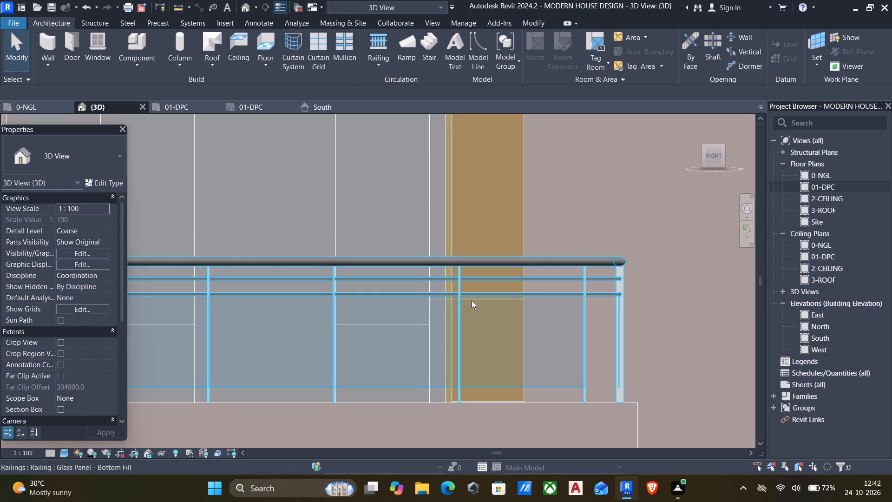
left_click(388, 327)
middle_click_drag(348, 340, 573, 311)
scroll(563, 311, "down", 3)
scroll(474, 324, "up", 1)
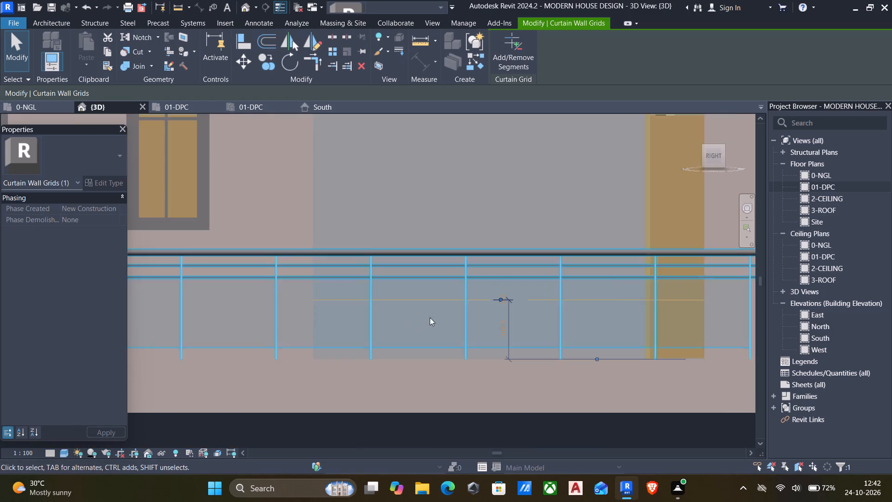
scroll(334, 304, "down", 5)
scroll(348, 307, "up", 4)
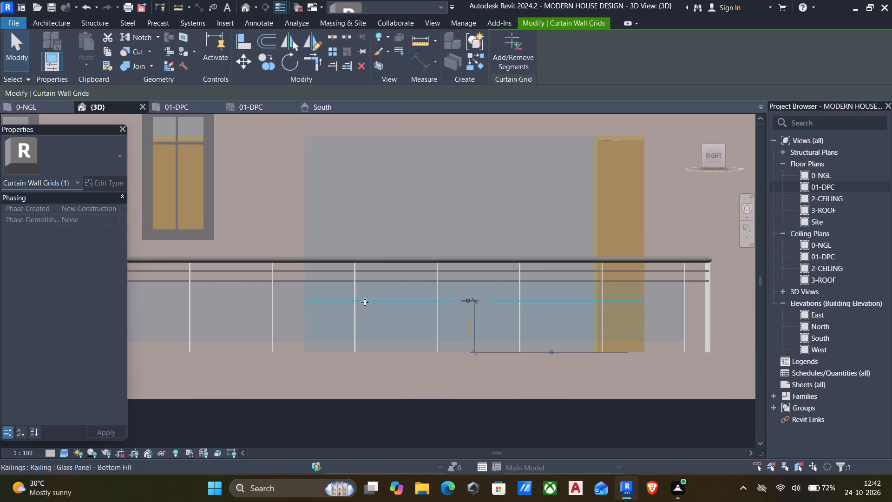
scroll(365, 304, "up", 3)
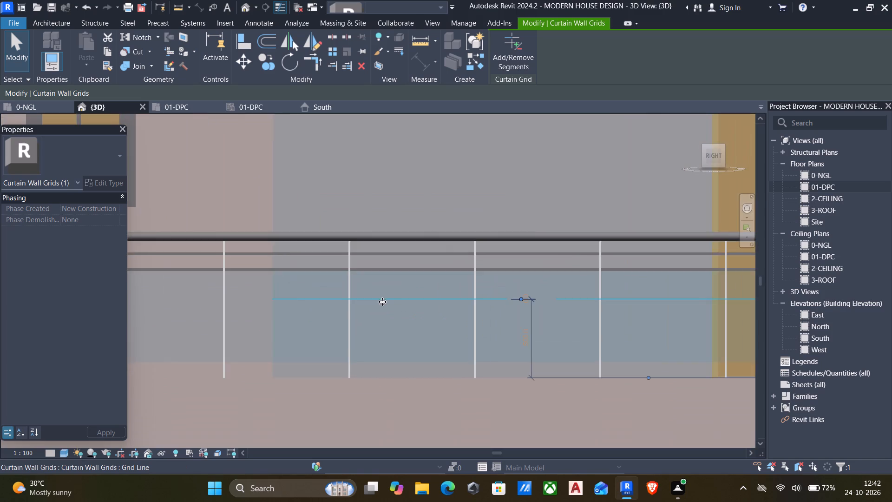
left_click(388, 301)
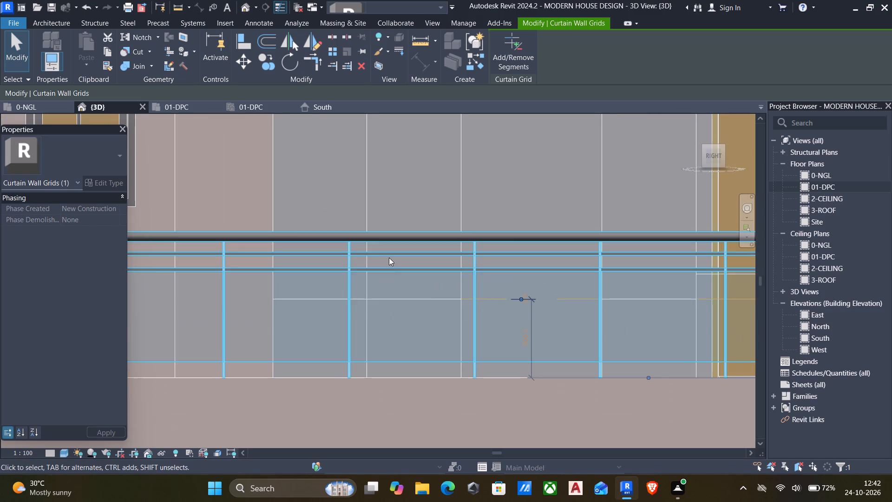
left_click(524, 339)
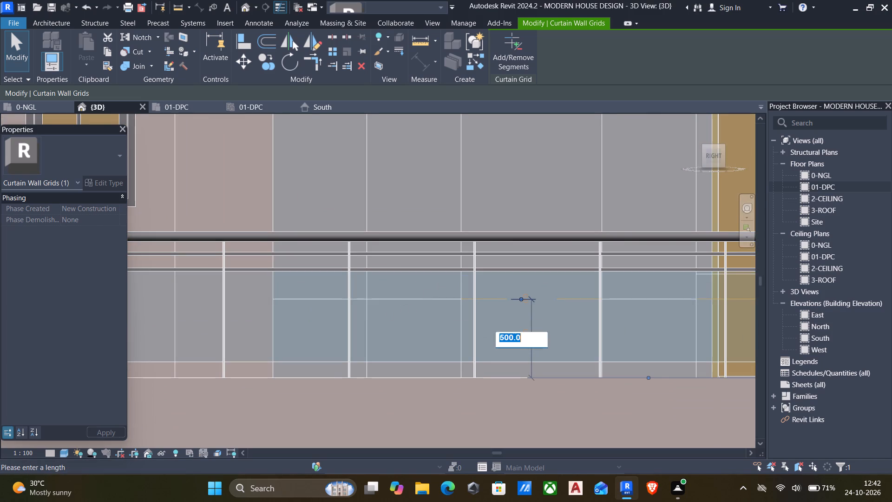
type("60")
key("0")
key("Return")
middle_click_drag(420, 402, 377, 412)
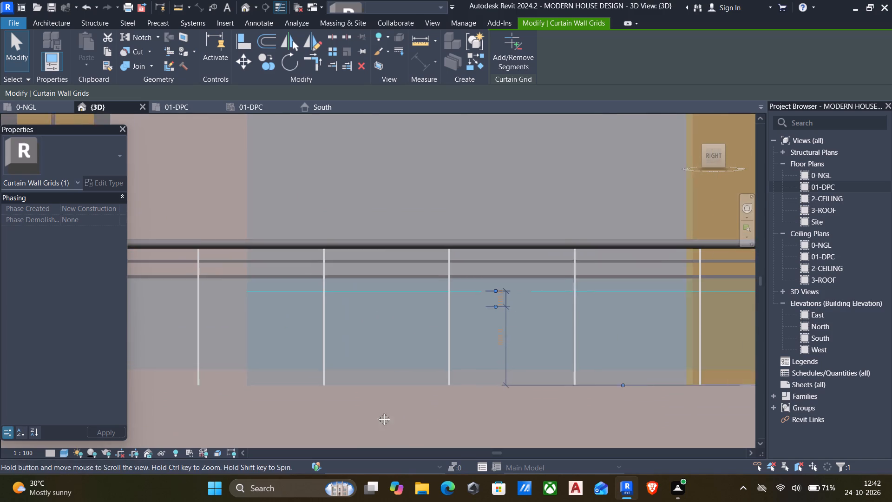
middle_click_drag(377, 412, 356, 417)
left_click(262, 409)
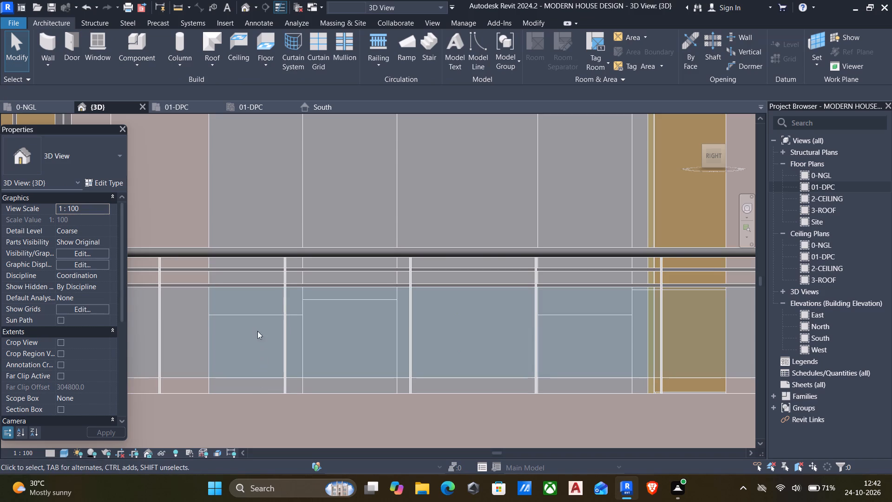
Set the horizontal grid line in the end panel nearest the casement windows to 600 mm above the base, keeping the overlapping grid lines.
left_click(247, 314)
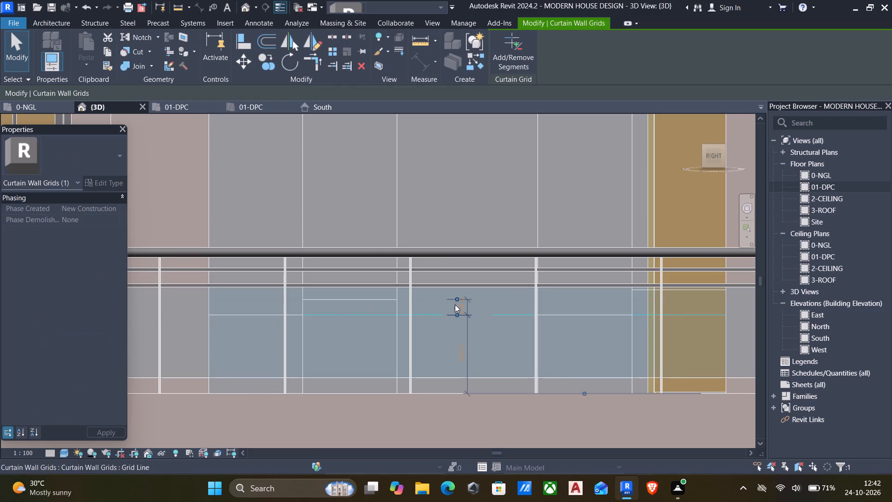
left_click(457, 304)
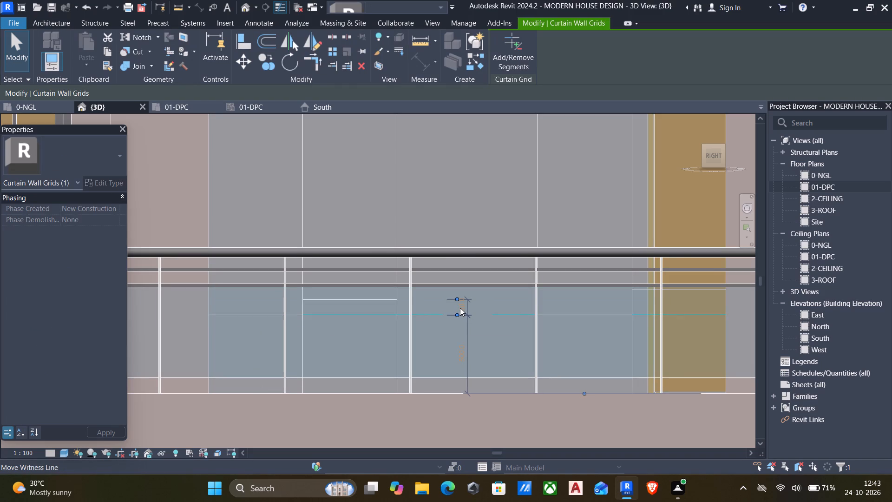
left_click(460, 308)
scroll(461, 312, "up", 10)
scroll(459, 383, "down", 4)
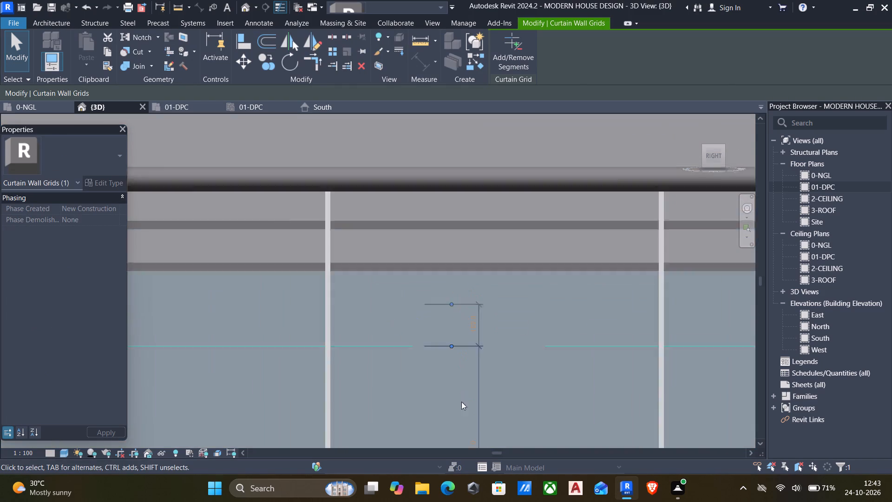
scroll(454, 427, "down", 2)
middle_click_drag(453, 424, 456, 326)
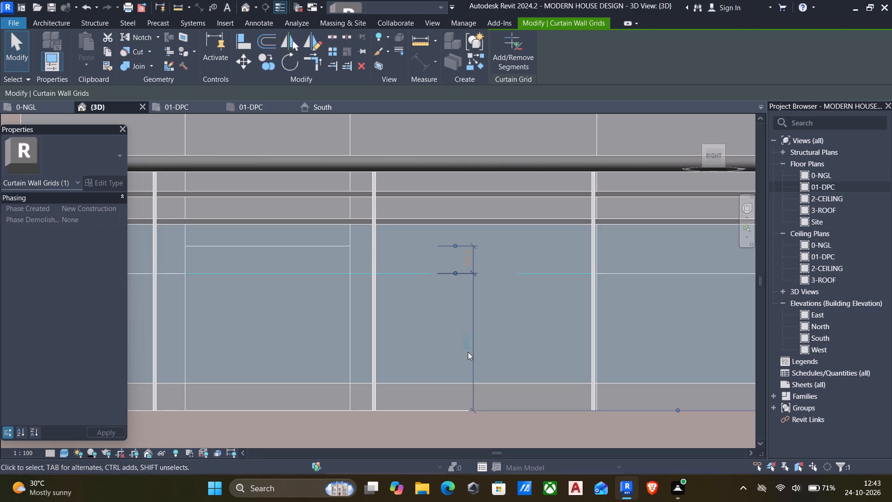
left_click(470, 343)
key("6")
key("0")
key("0")
key("Return")
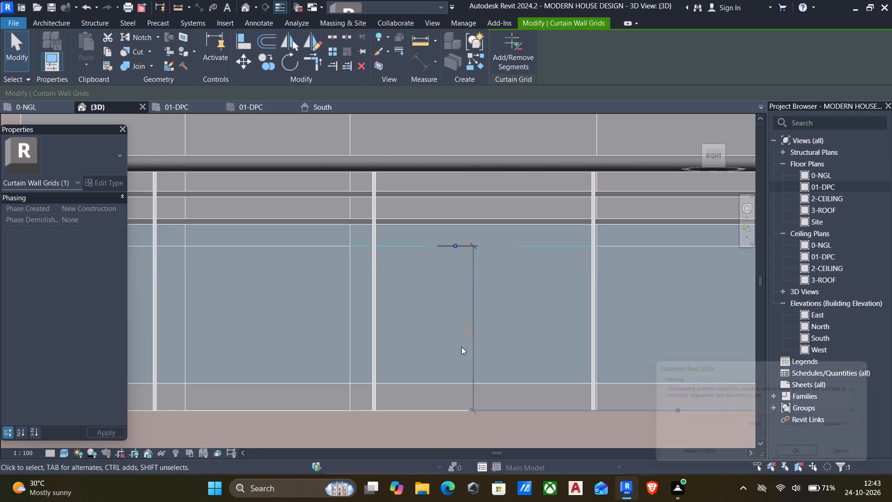
left_click(816, 457)
Examine the low horizontal grid lines in the two glazed panels nearest the railing's corner, comparing their heights from front and oblique views.
middle_click_drag(545, 401, 140, 374)
scroll(132, 377, "down", 4)
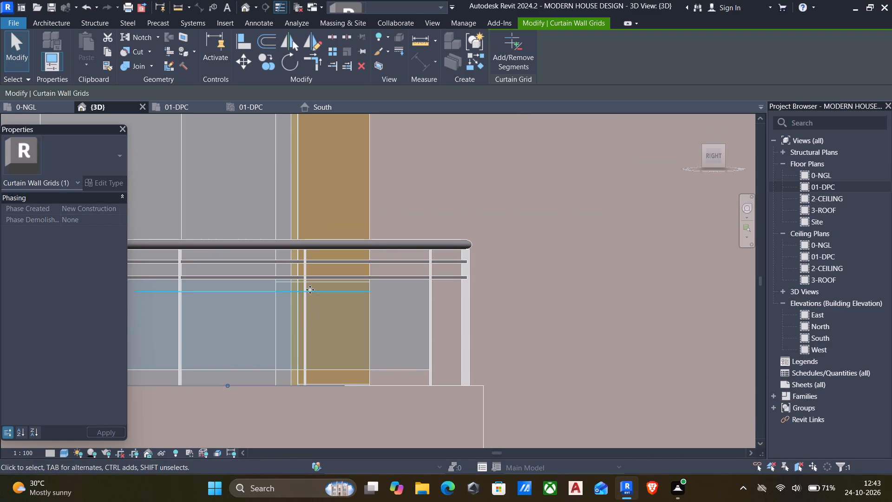
scroll(304, 298, "down", 6)
middle_click_drag(304, 309, 424, 316)
scroll(426, 320, "up", 1)
scroll(288, 333, "up", 3)
key("Escape")
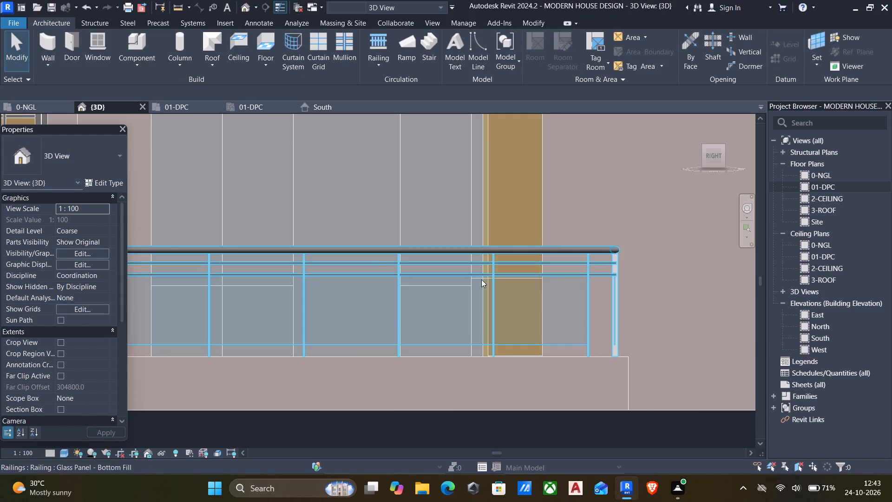
scroll(479, 279, "up", 5)
left_click(472, 280)
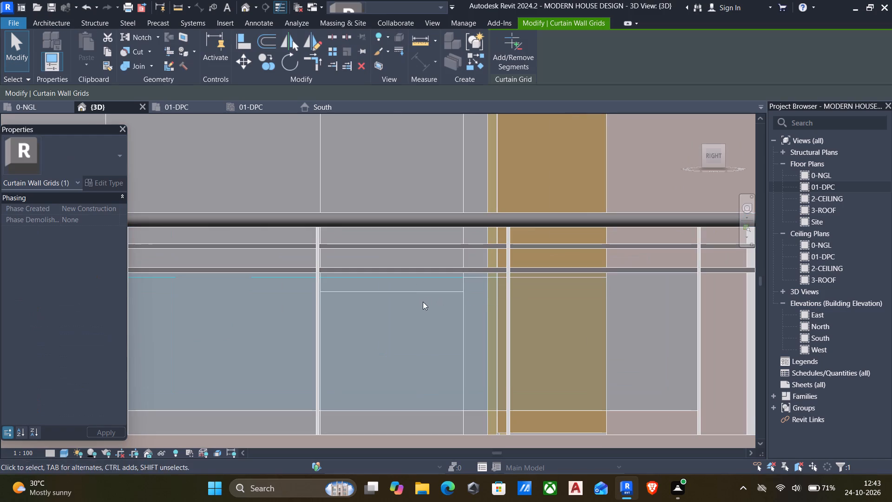
left_click(453, 291)
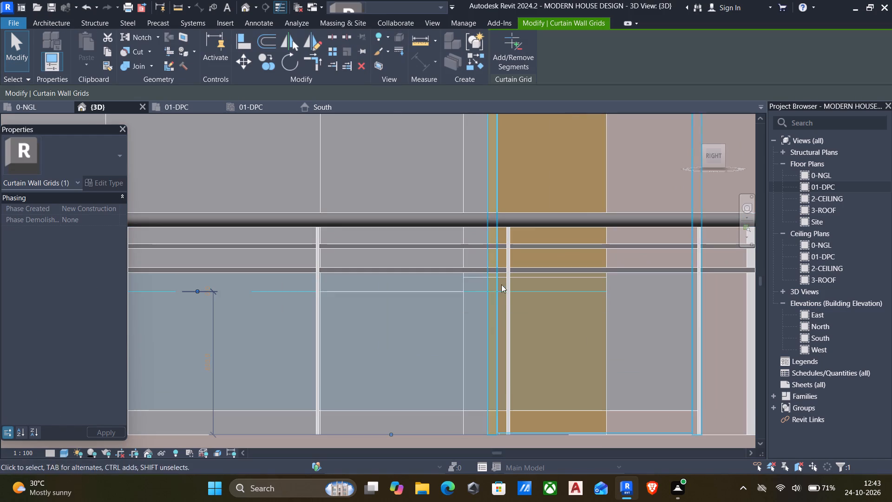
left_click(506, 278)
scroll(465, 278, "up", 4)
key("Escape")
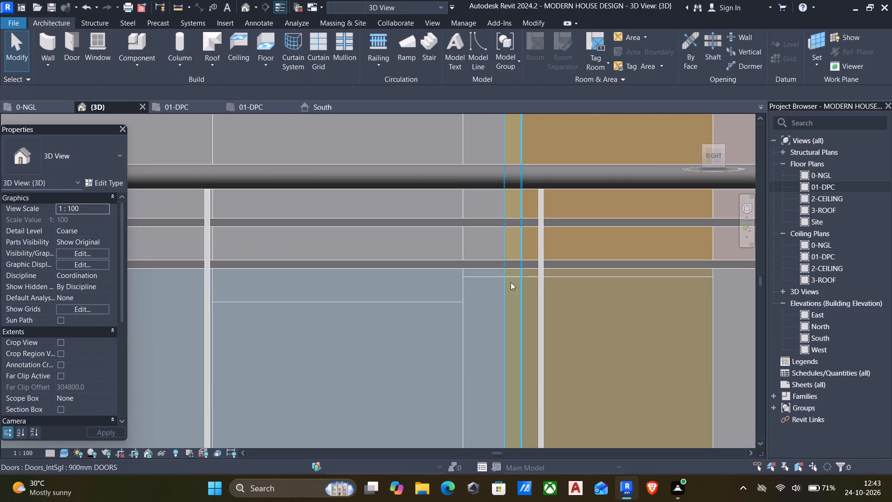
left_click(519, 277)
scroll(454, 309, "down", 6)
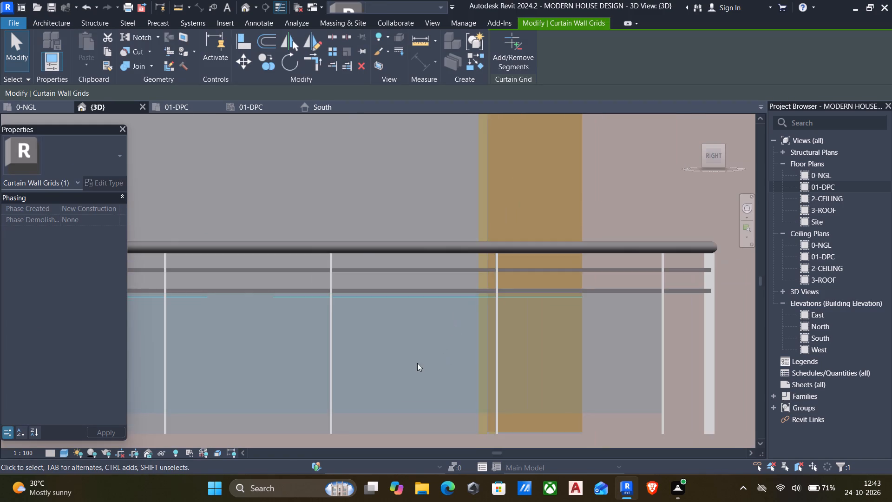
middle_click_drag(416, 363, 406, 352)
middle_click_drag(401, 344, 433, 448, "shift")
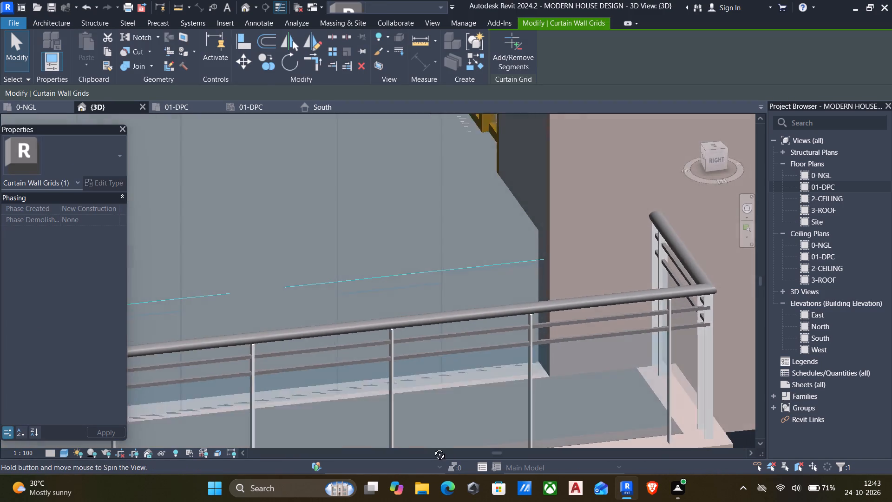
middle_click_drag(433, 448, 436, 476, "shift")
scroll(430, 268, "up", 5)
key("Escape")
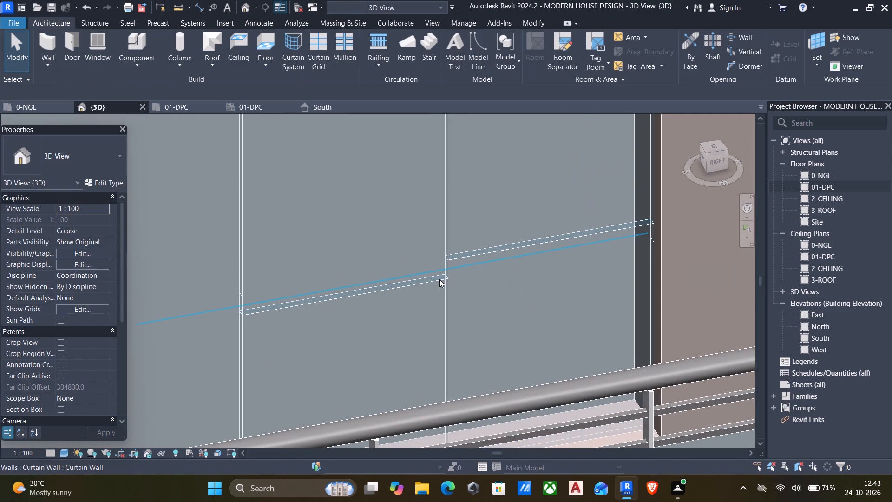
left_click(439, 279)
key("Escape")
scroll(551, 247, "down", 1)
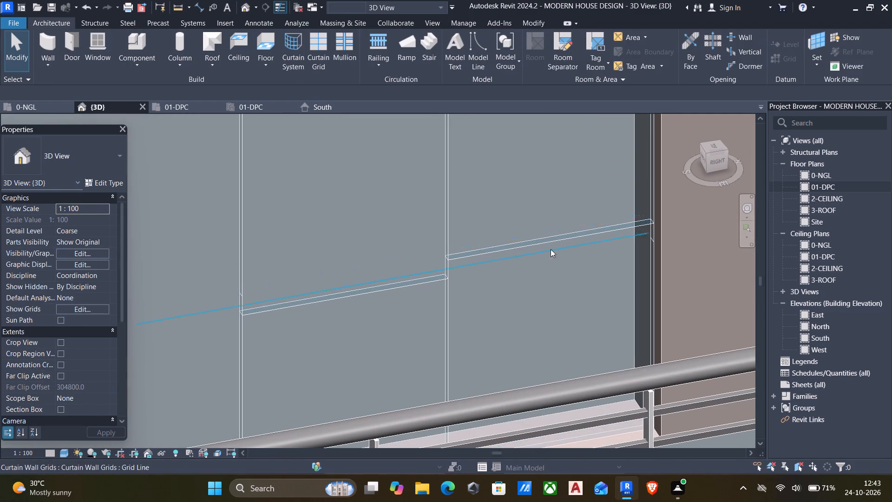
scroll(551, 249, "down", 2)
middle_click_drag(544, 253, 522, 216, "shift")
scroll(603, 281, "up", 2)
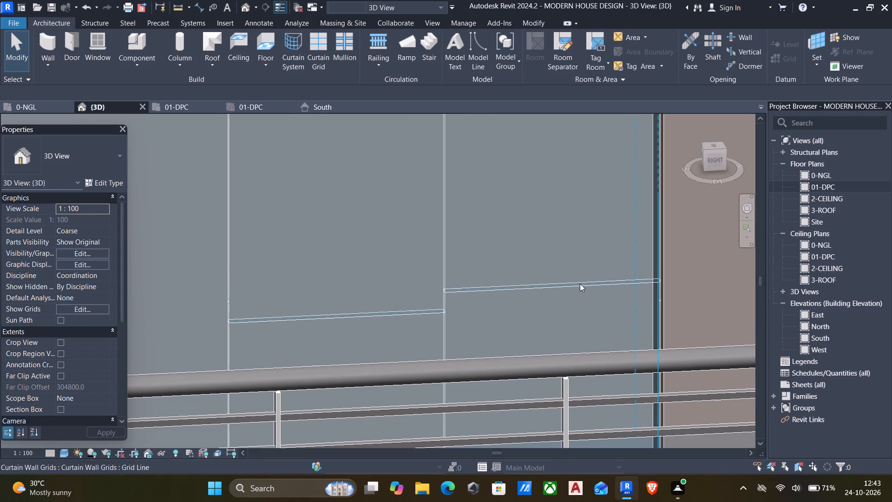
left_click(560, 291)
scroll(462, 293, "down", 5)
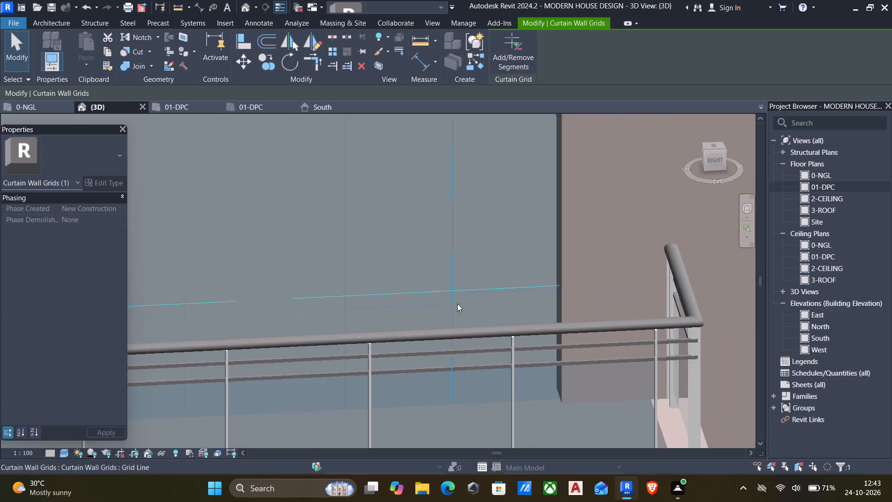
middle_click_drag(365, 315, 481, 293, "shift")
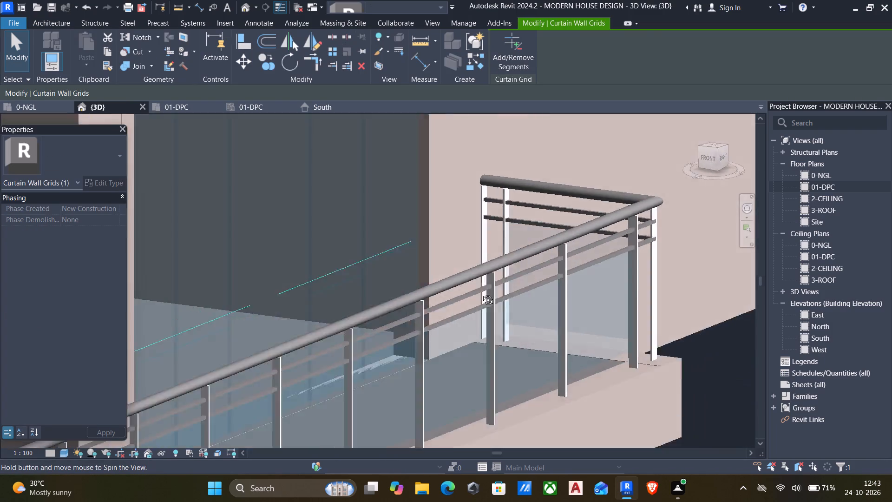
middle_click_drag(481, 293, 492, 305, "shift")
scroll(498, 308, "down", 5, "shift")
middle_click_drag(459, 332, 436, 341, "shift")
scroll(245, 315, "up", 5)
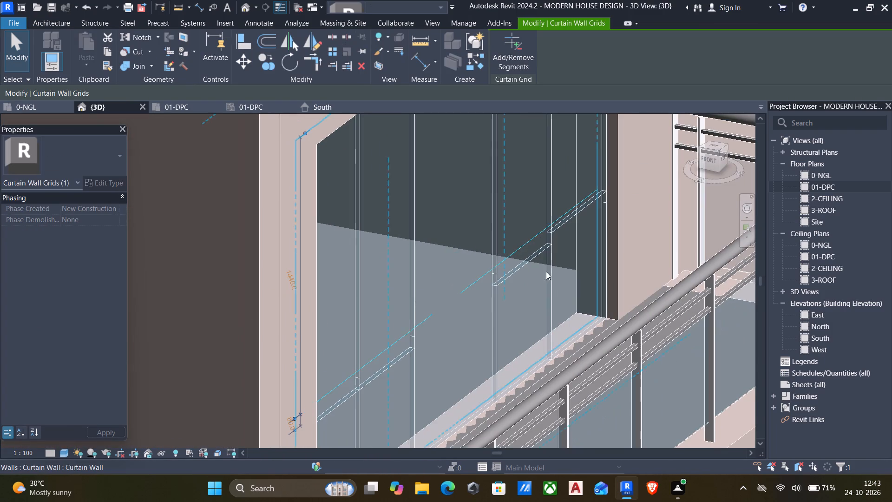
Set the grid line offset to 0 for the low horizontal line in the second panel from the railing-corner end.
left_click(516, 274)
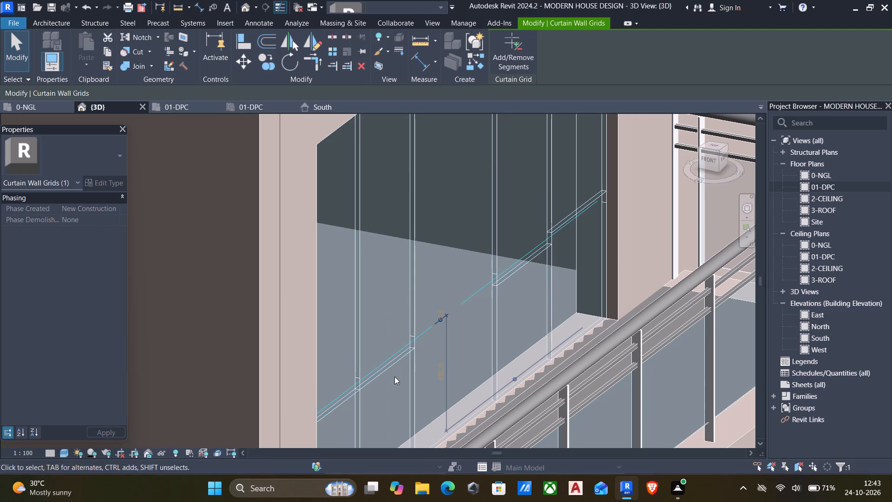
scroll(459, 364, "up", 6)
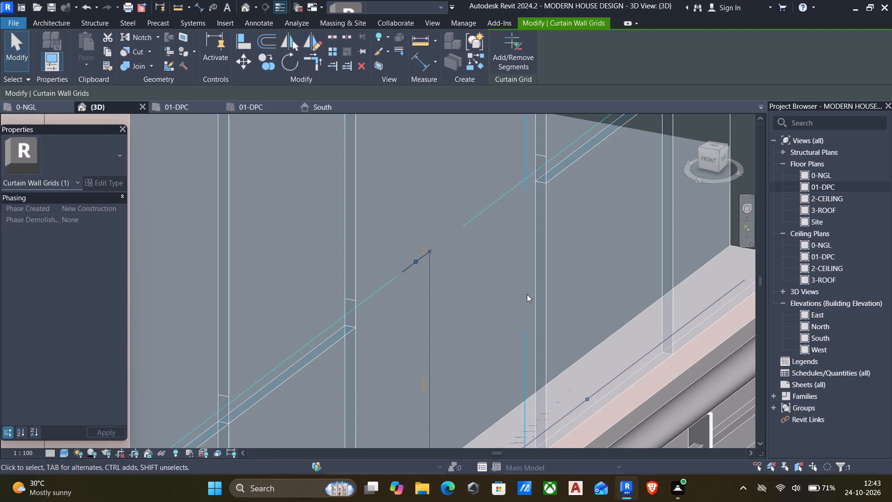
middle_click_drag(527, 294, 491, 376)
middle_click_drag(458, 363, 510, 288)
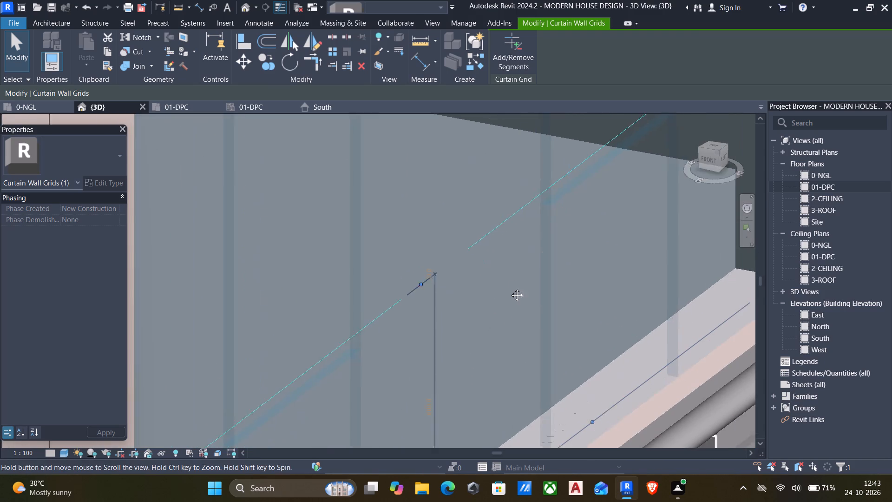
middle_click_drag(510, 288, 511, 288)
scroll(511, 286, "down", 4)
scroll(469, 272, "up", 5)
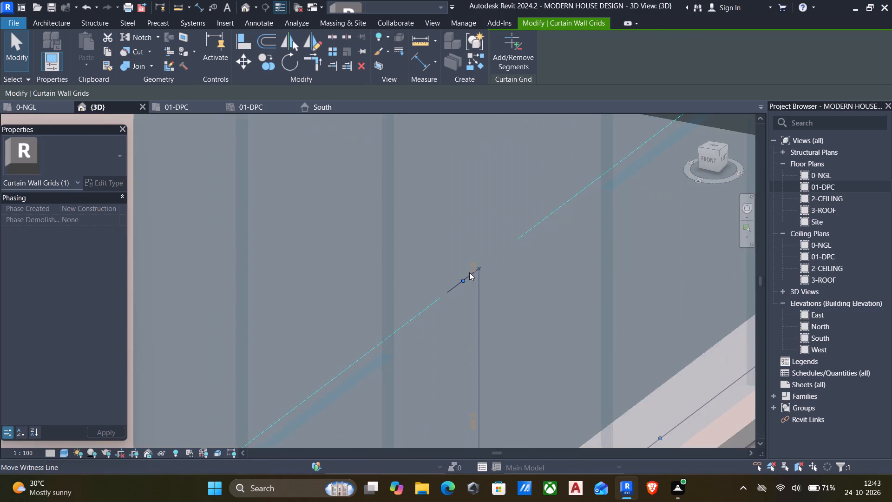
scroll(469, 272, "up", 20)
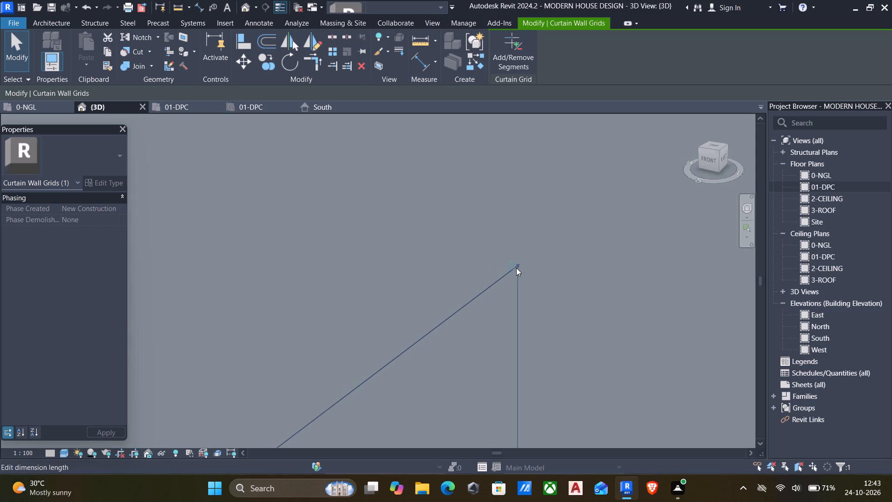
left_click(512, 264)
scroll(518, 320, "down", 6)
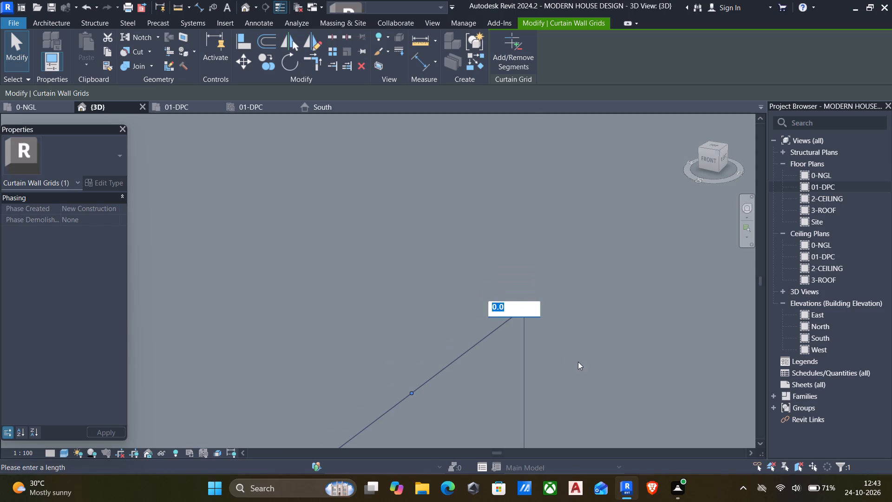
key("0")
key("Return")
scroll(529, 308, "down", 6)
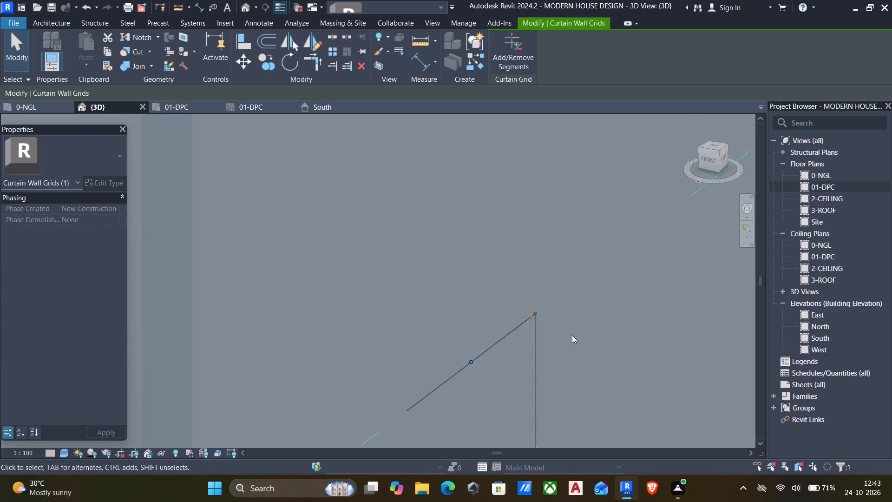
middle_click_drag(627, 346, 348, 239)
scroll(337, 244, "down", 7)
scroll(373, 305, "down", 6)
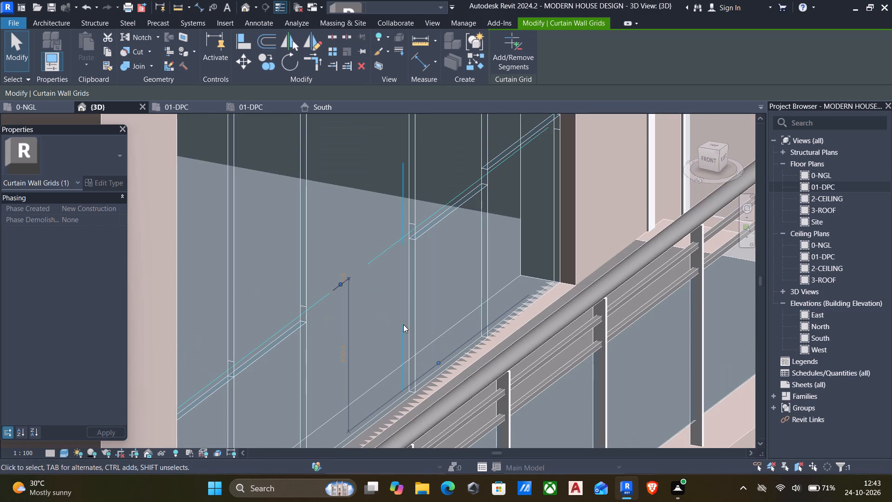
key("Escape")
Set the horizontal grid line in the second panel from the railing-corner end to 600 mm above the glazed wall's base.
middle_click_drag(403, 313, 344, 291, "shift")
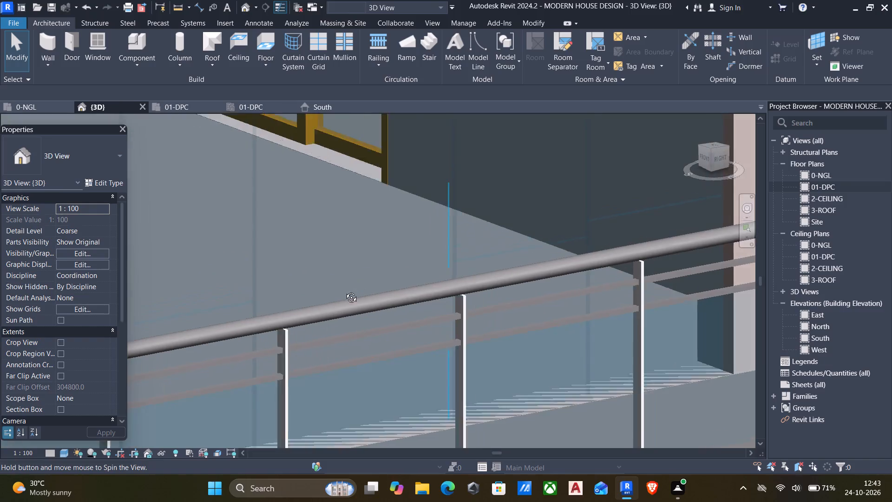
middle_click_drag(344, 291, 304, 324, "shift")
middle_click_drag(413, 296, 247, 290)
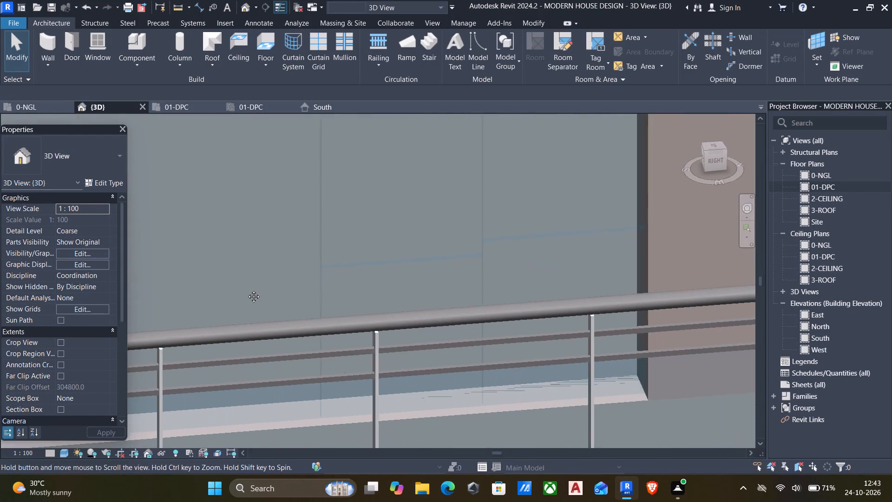
middle_click_drag(247, 290, 239, 289)
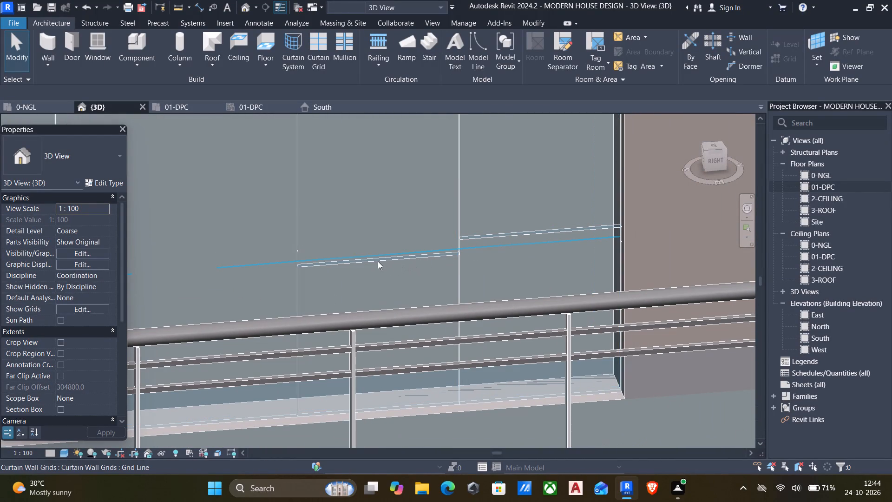
scroll(367, 261, "down", 3)
middle_click_drag(360, 263, 332, 270, "shift")
middle_click_drag(346, 277, 348, 292, "shift")
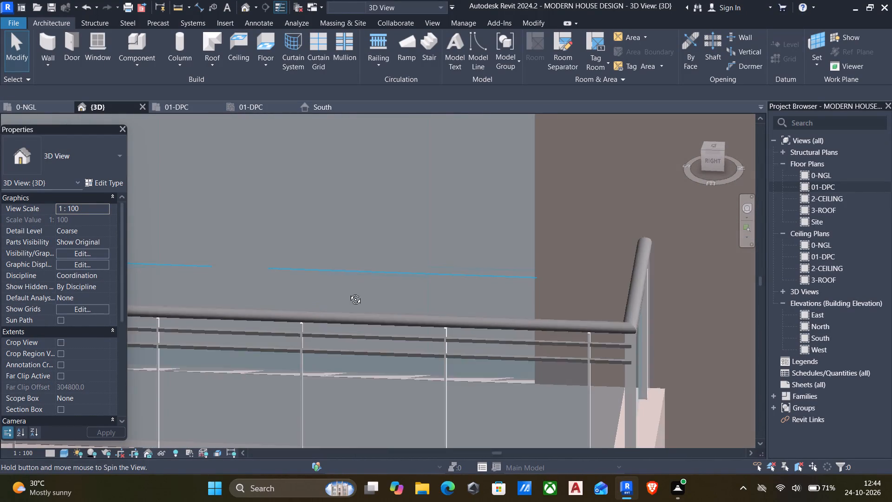
middle_click_drag(348, 292, 362, 404, "shift")
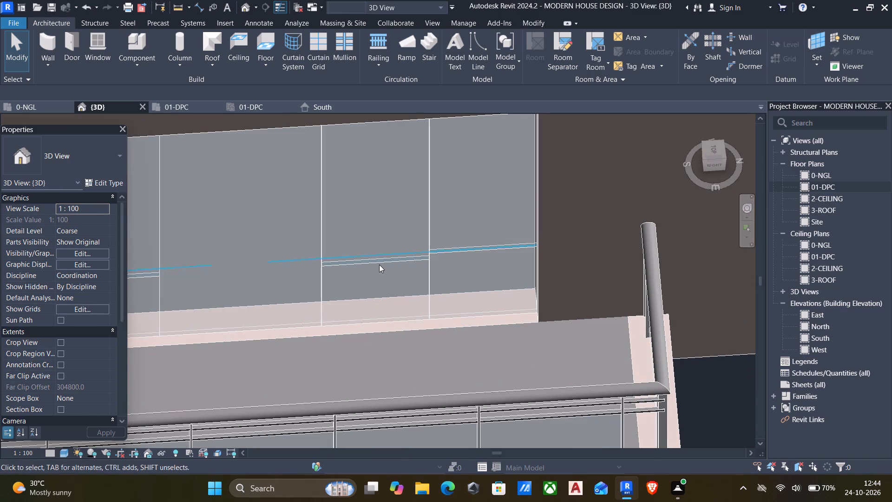
left_click(379, 264)
scroll(211, 310, "up", 3)
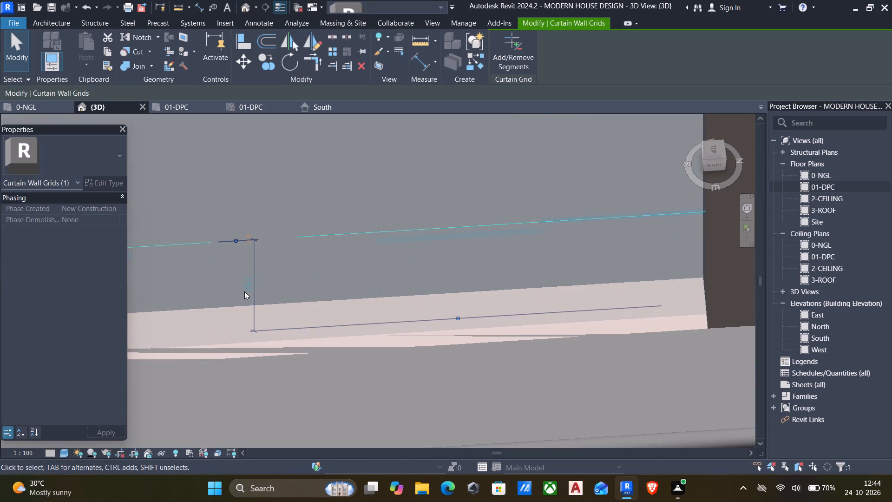
left_click(245, 291)
key("6")
key("0")
key("0")
key("Return")
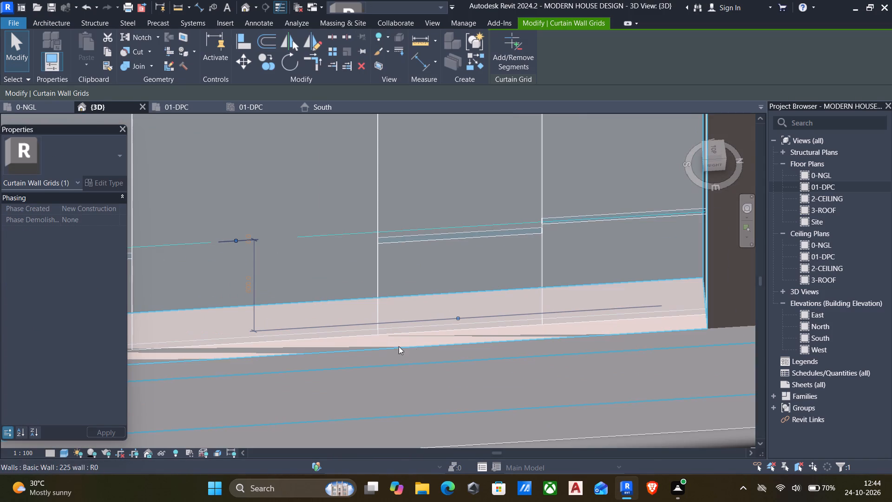
left_click(504, 405)
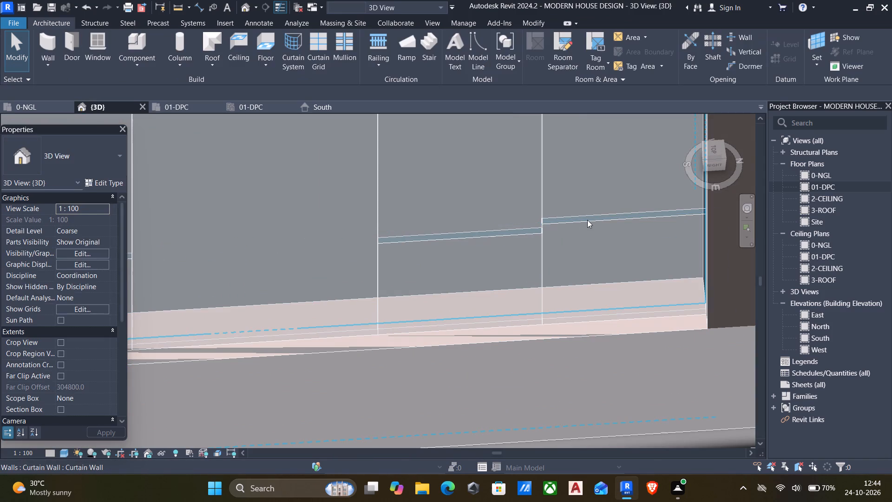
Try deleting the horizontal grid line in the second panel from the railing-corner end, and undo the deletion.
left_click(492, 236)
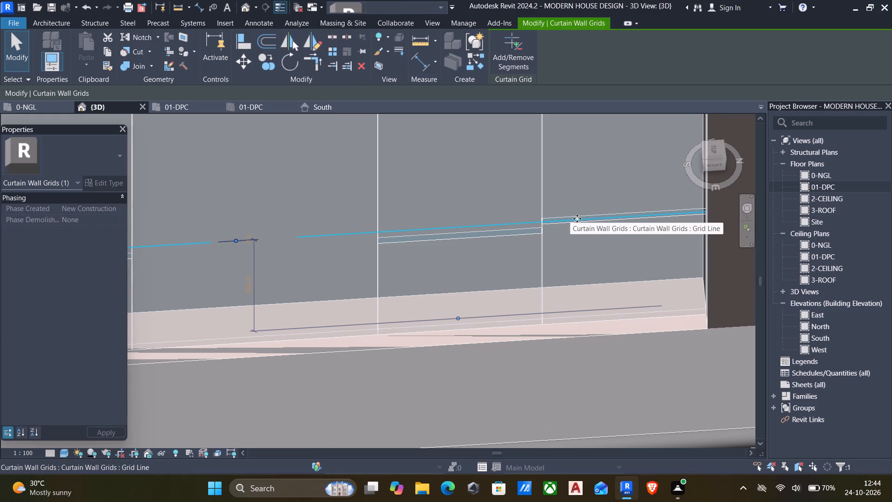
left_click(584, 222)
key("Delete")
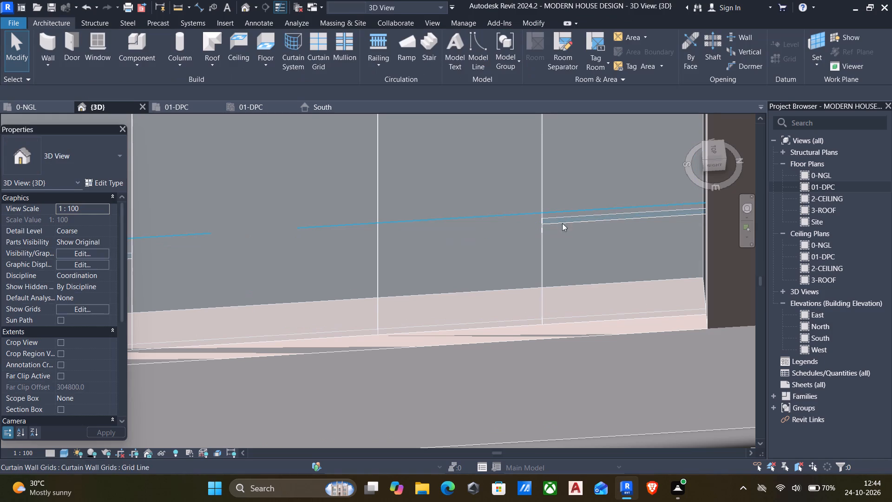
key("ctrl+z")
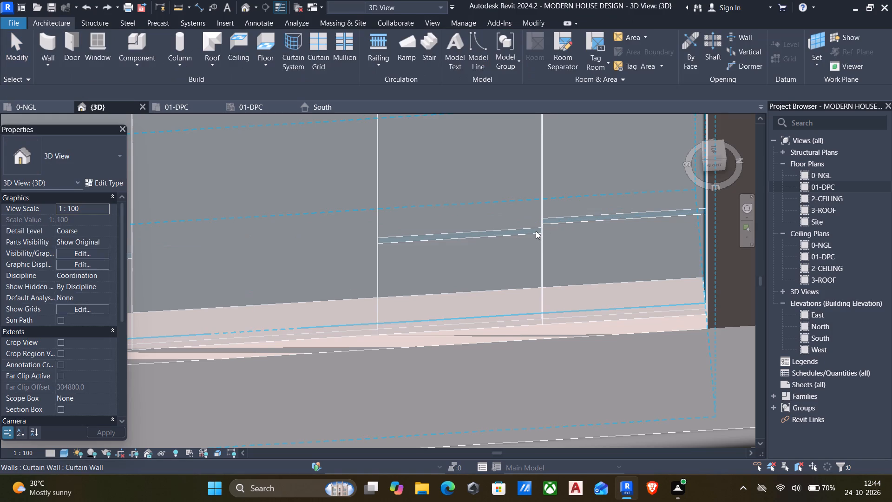
Delete the horizontal grid line in the end panel beside the railing corner, also deleting the gridline flagged as overlapping.
middle_click_drag(525, 248, 482, 206)
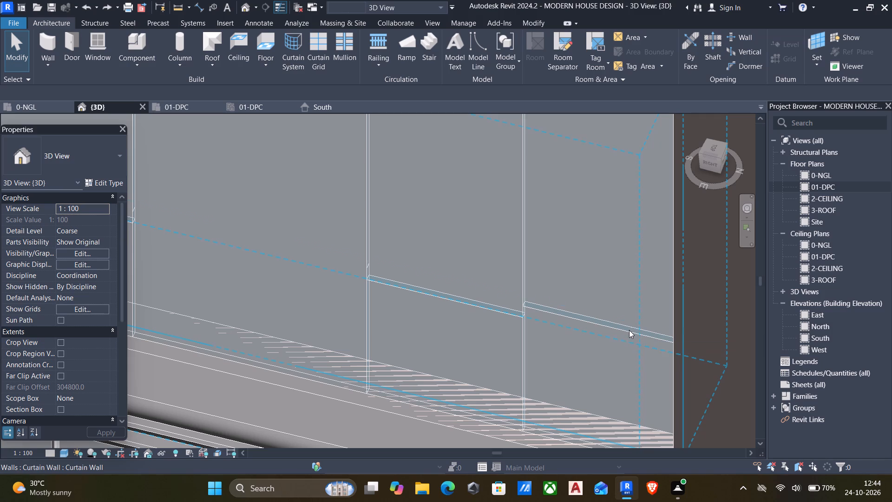
left_click(595, 324)
key("Delete")
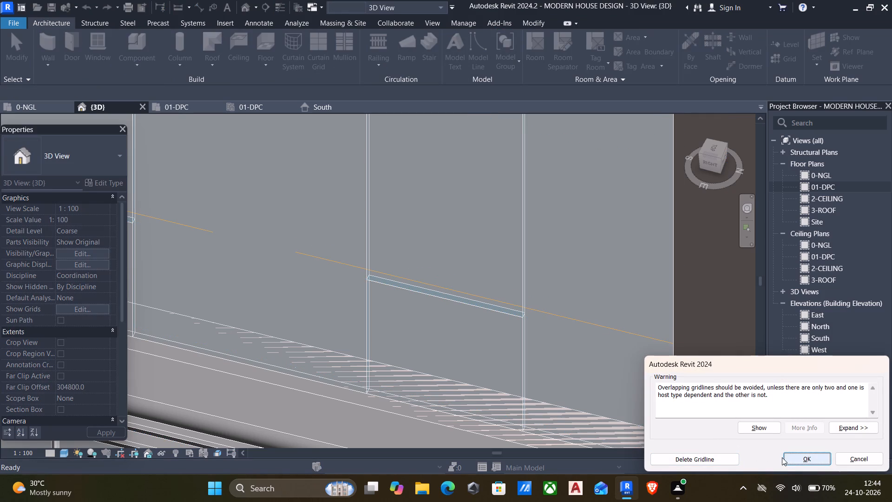
left_click(703, 457)
scroll(524, 369, "down", 6)
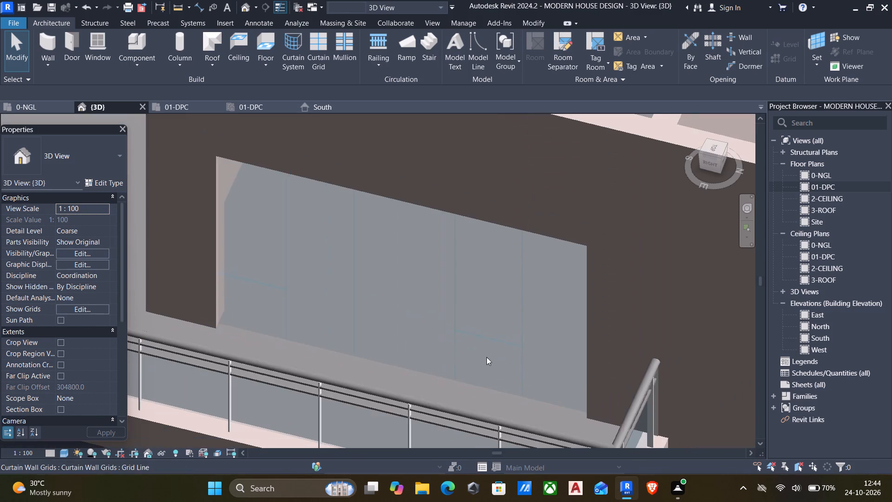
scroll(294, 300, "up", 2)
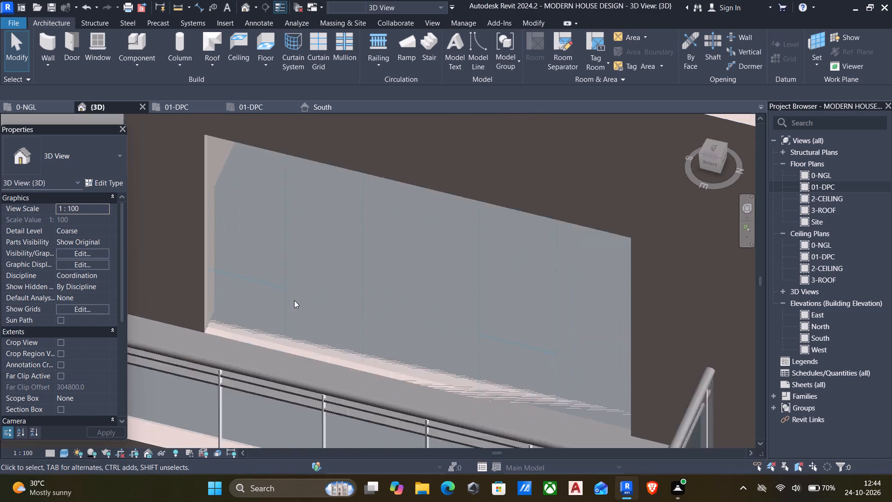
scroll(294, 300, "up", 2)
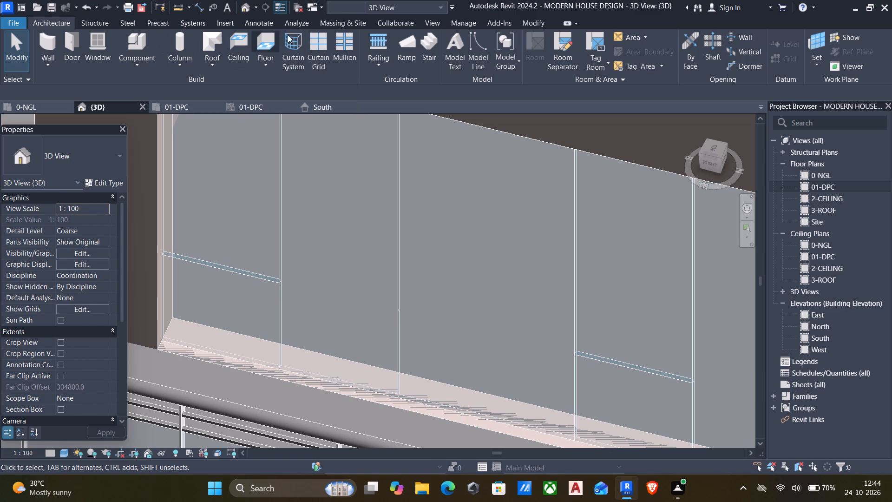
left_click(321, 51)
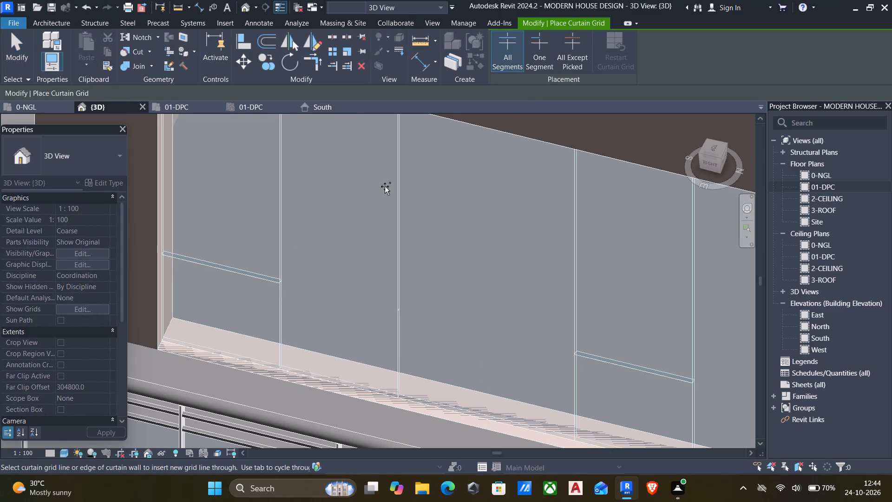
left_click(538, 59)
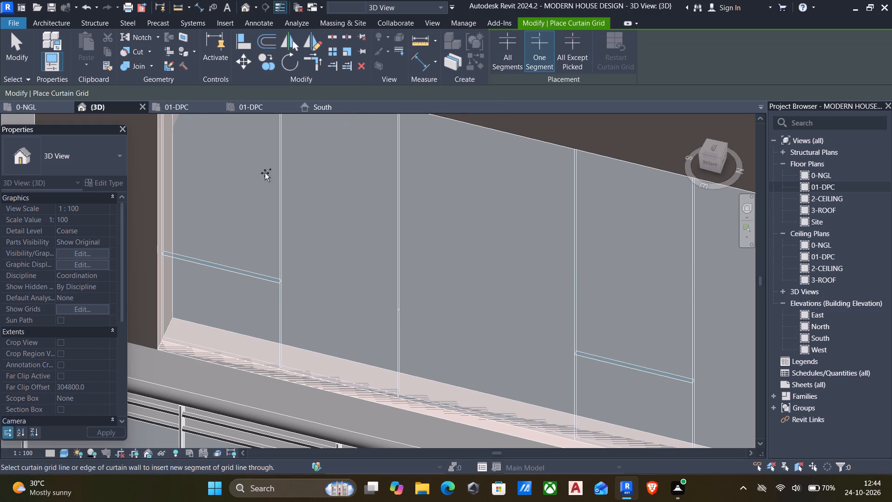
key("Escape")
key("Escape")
Delete the remaining low horizontal grid line with segments in two panels of the glazed curtain wall.
left_click(202, 263)
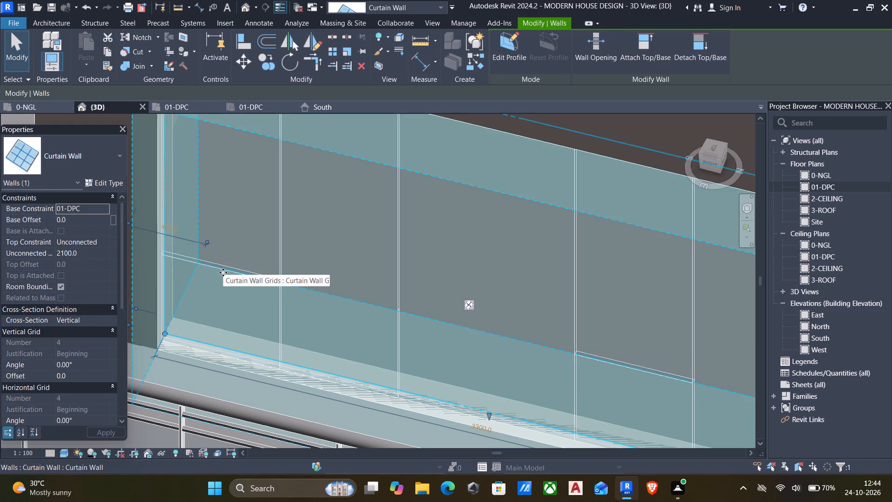
key("Escape")
left_click(227, 273)
key("Delete")
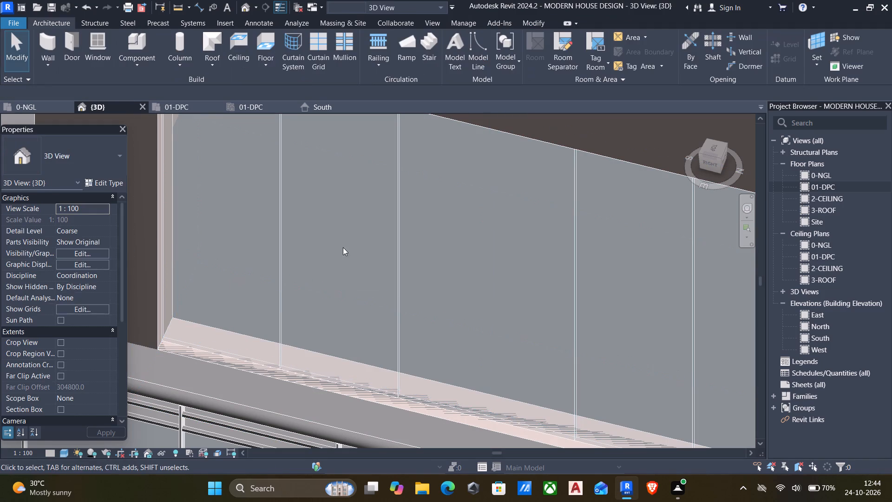
Place a horizontal curtain grid line at one-third of the panel height in all panels except the wide central one.
left_click_drag(37, 23, 42, 22)
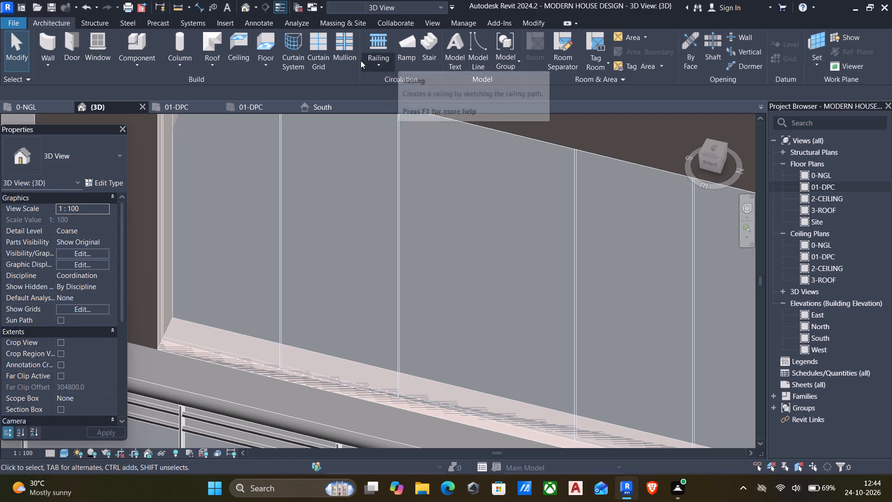
left_click(322, 46)
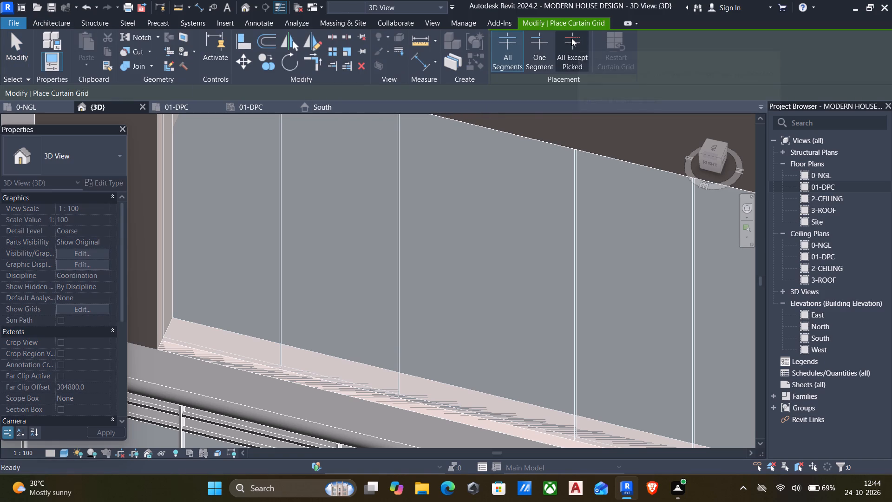
left_click(571, 38)
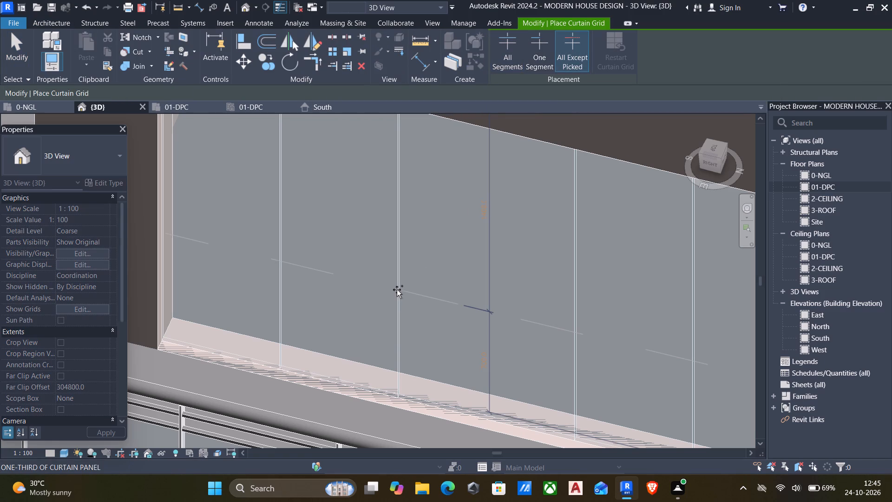
left_click(397, 287)
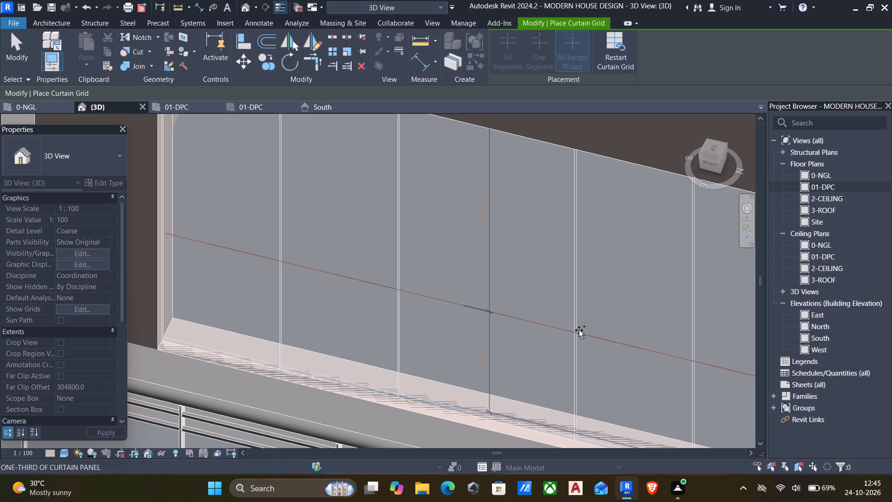
left_click(574, 330)
scroll(484, 320, "down", 4)
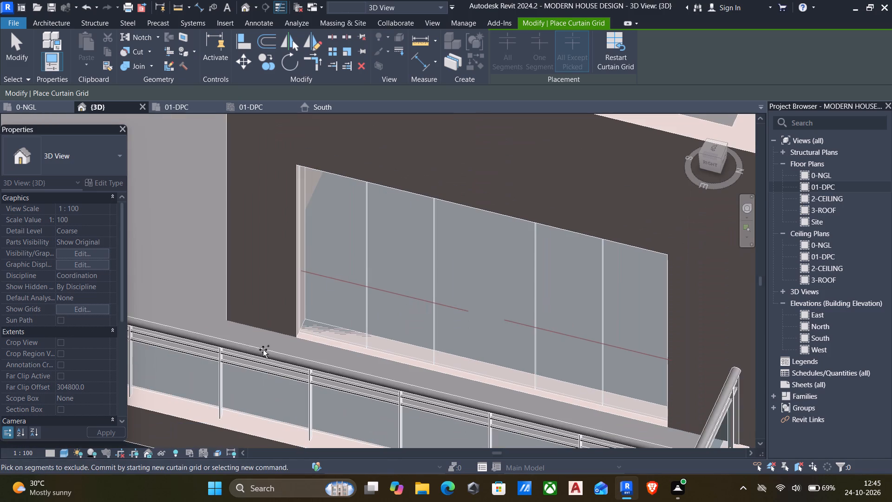
left_click(182, 284)
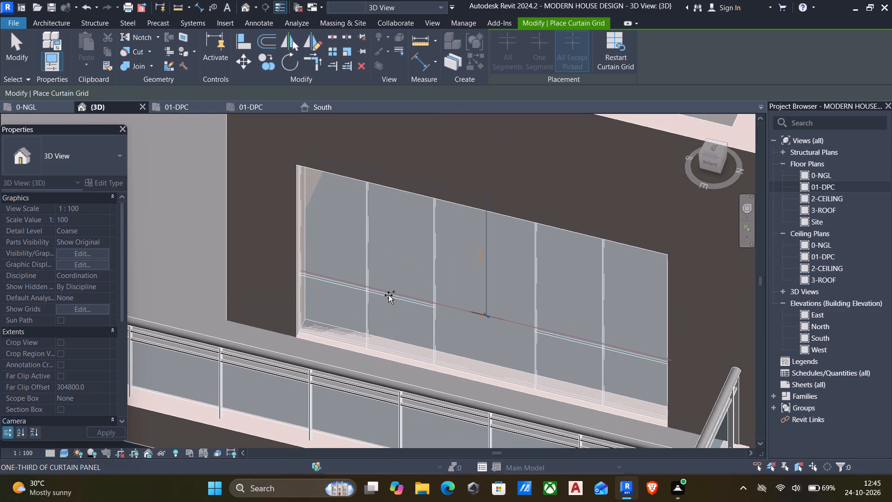
key("Escape")
left_click(354, 287)
key("Escape")
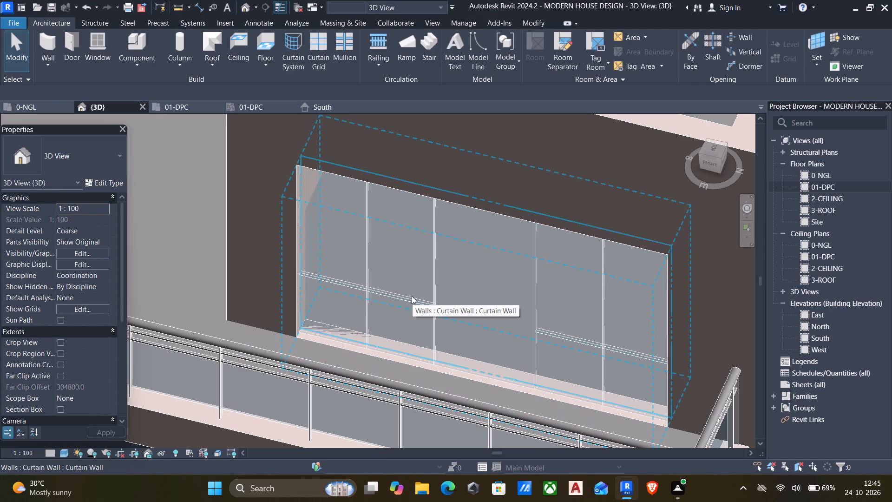
Nudge the one-third-height horizontal grid line down in small increments on the glazed curtain wall.
left_click(350, 289)
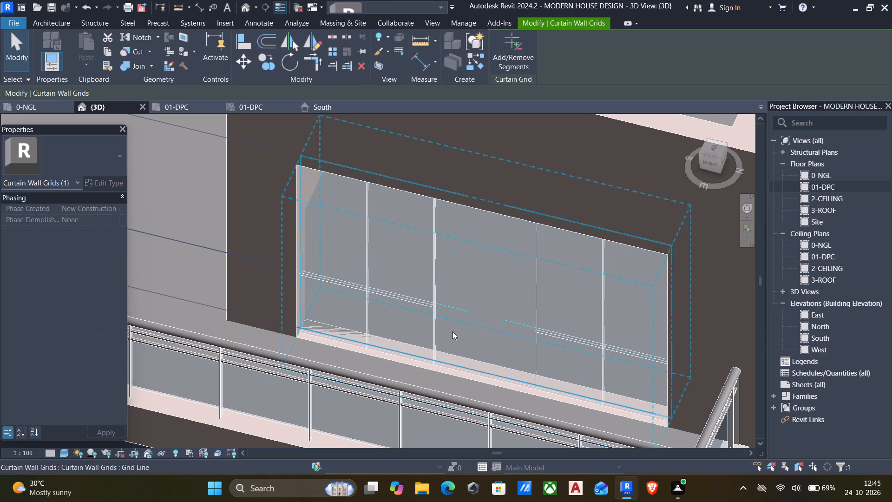
middle_click_drag(430, 330, 420, 290)
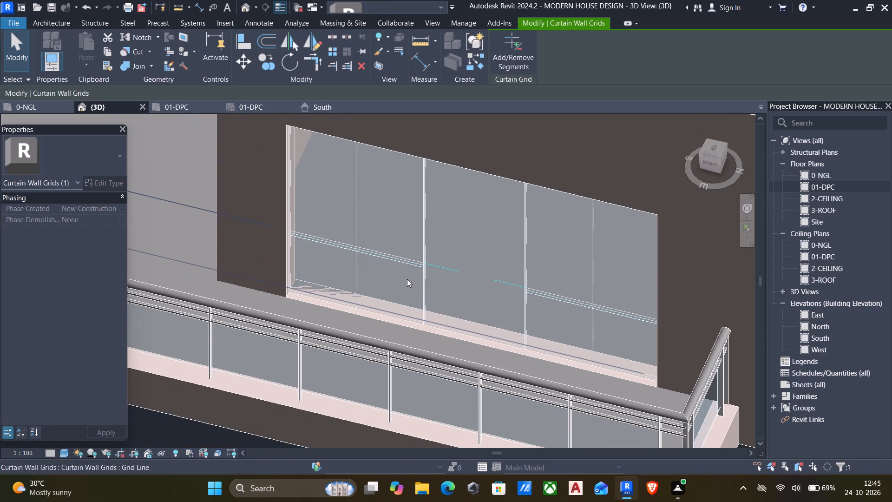
middle_click_drag(403, 277, 429, 221, "shift")
scroll(394, 269, "up", 3)
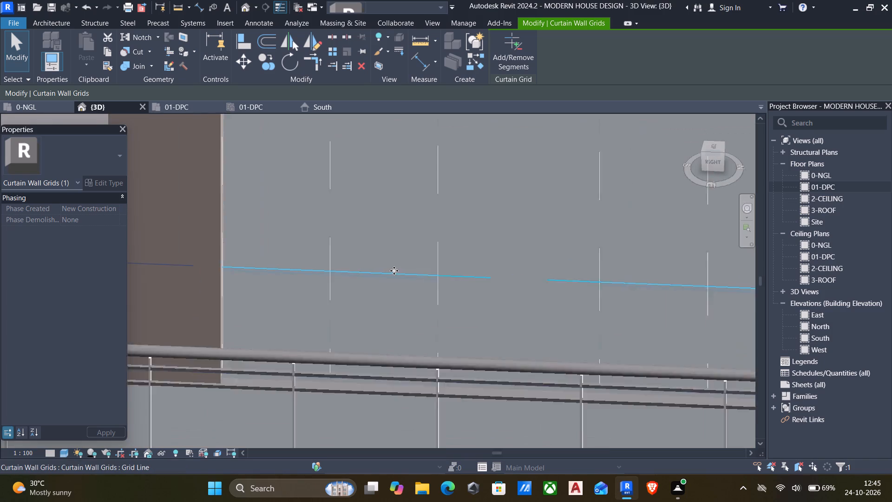
scroll(394, 271, "up", 1)
key("Down")
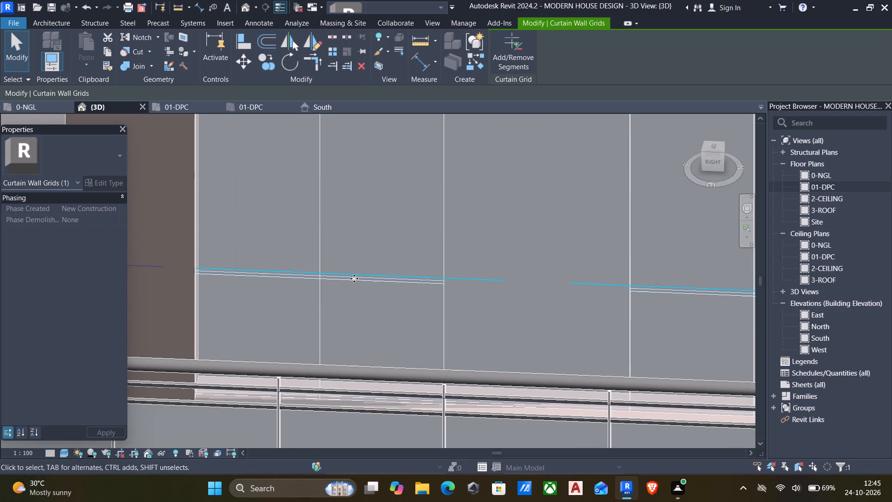
key("Down")
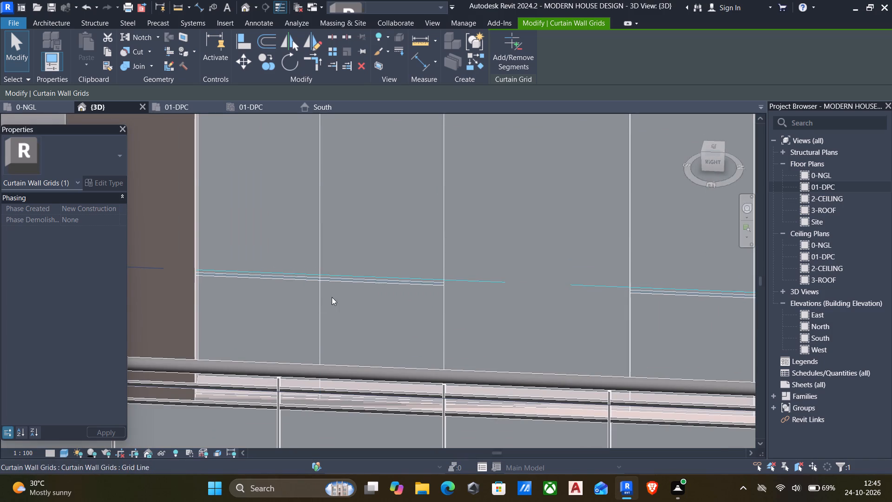
key("Down")
key("Down")
key("Down")
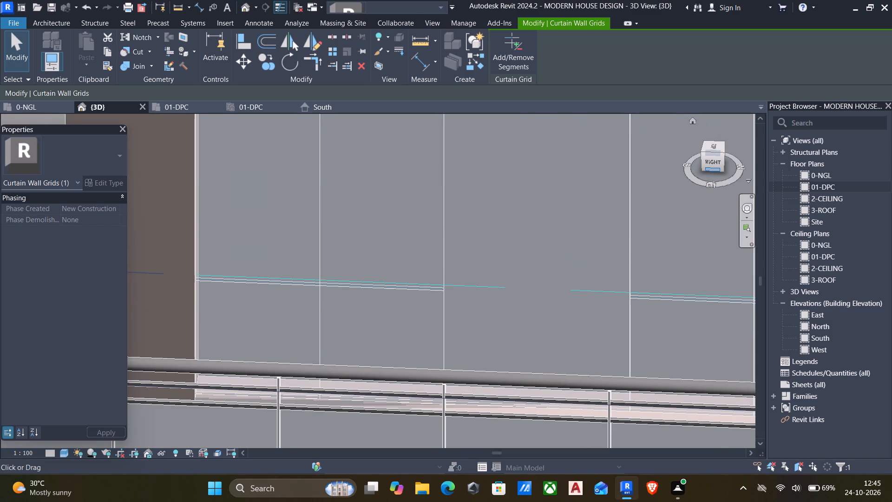
left_click(711, 163)
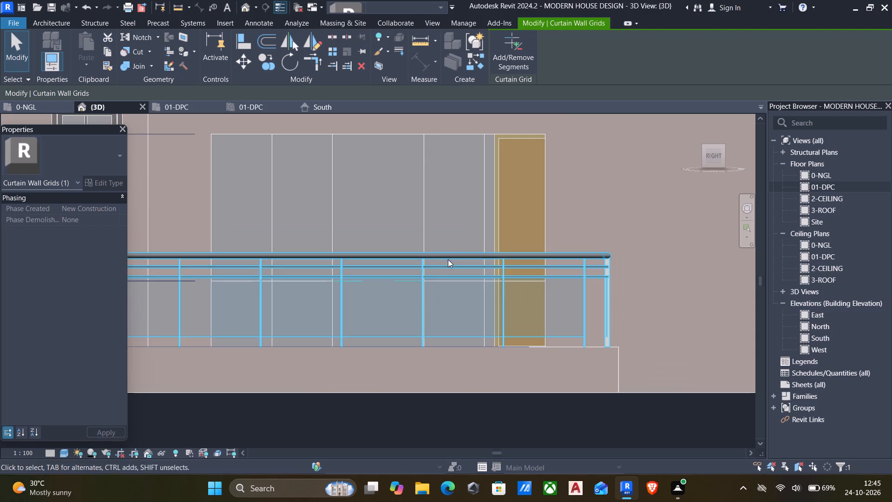
middle_click_drag(371, 316, 386, 307)
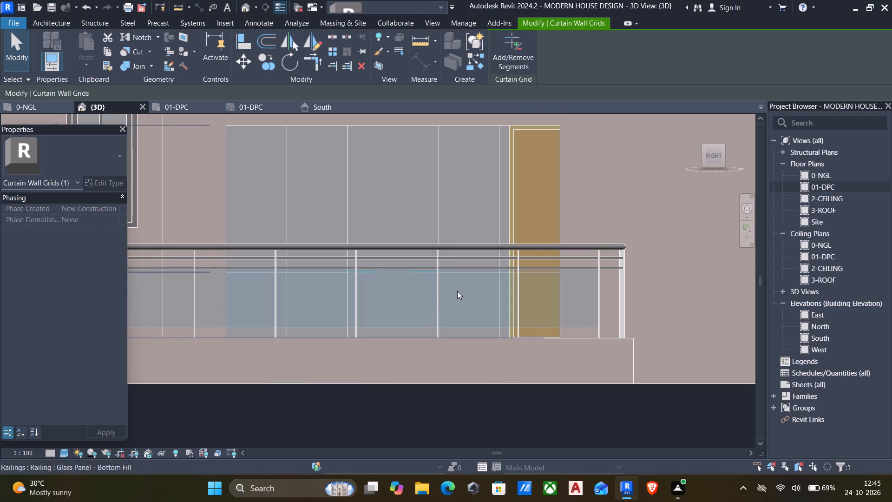
key("Down")
key("Down")
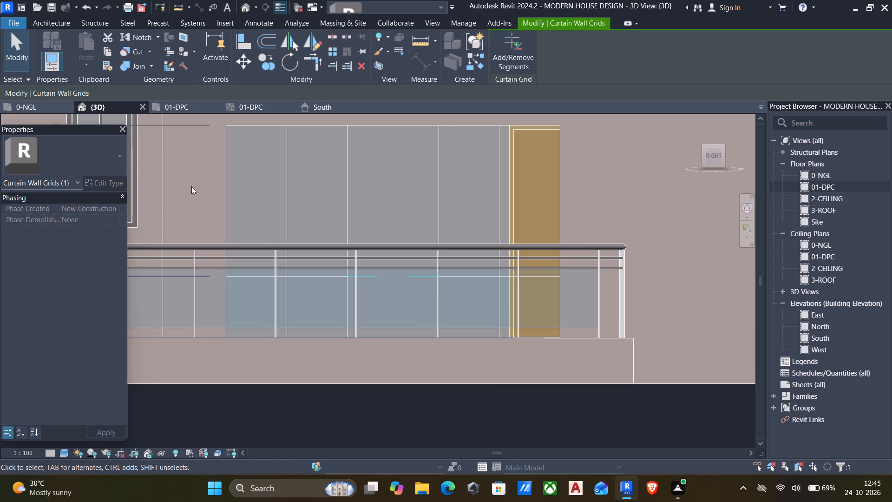
Place Rectangular Mullion 50 x 150mm on all grid lines of the glazed curtain wall.
left_click(43, 18)
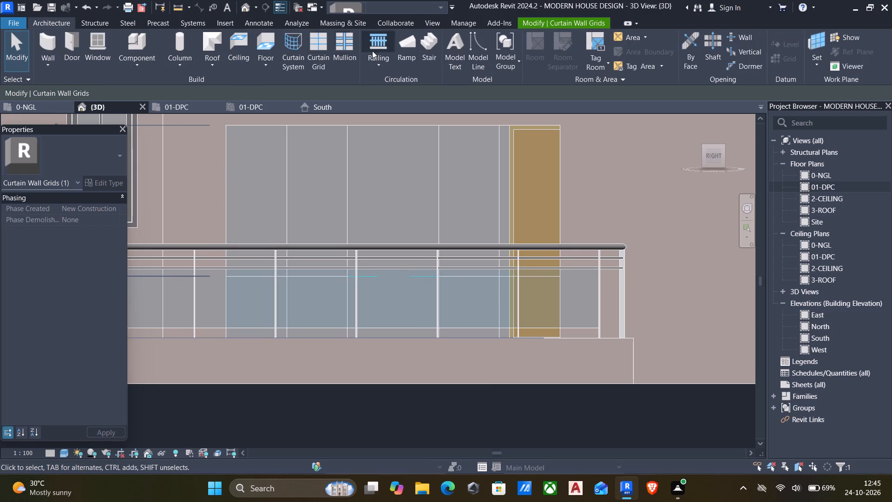
left_click(349, 49)
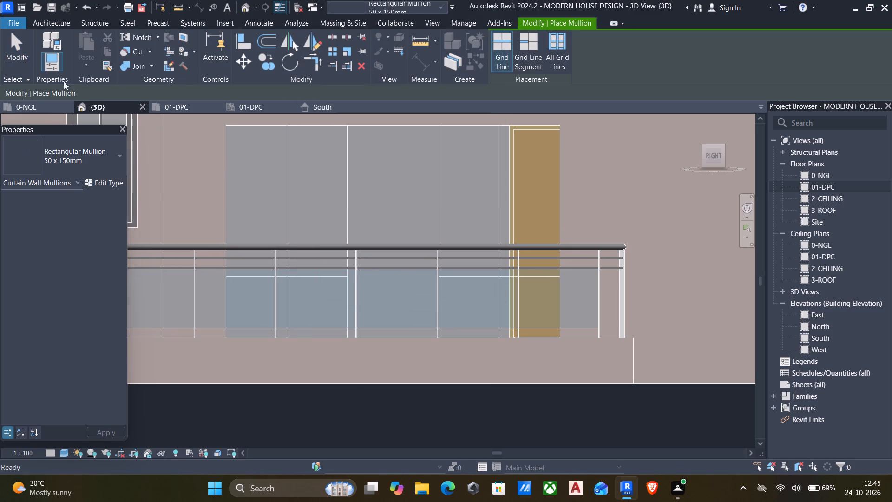
left_click(87, 157)
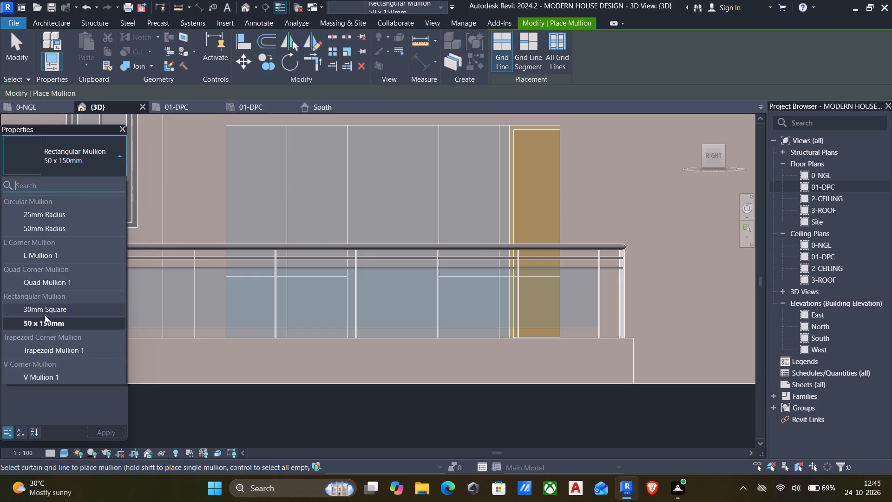
left_click(46, 323)
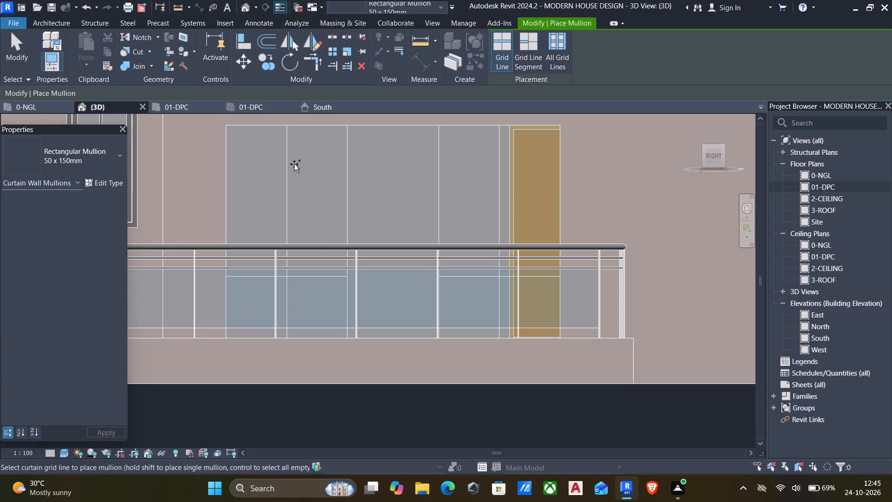
left_click(558, 35)
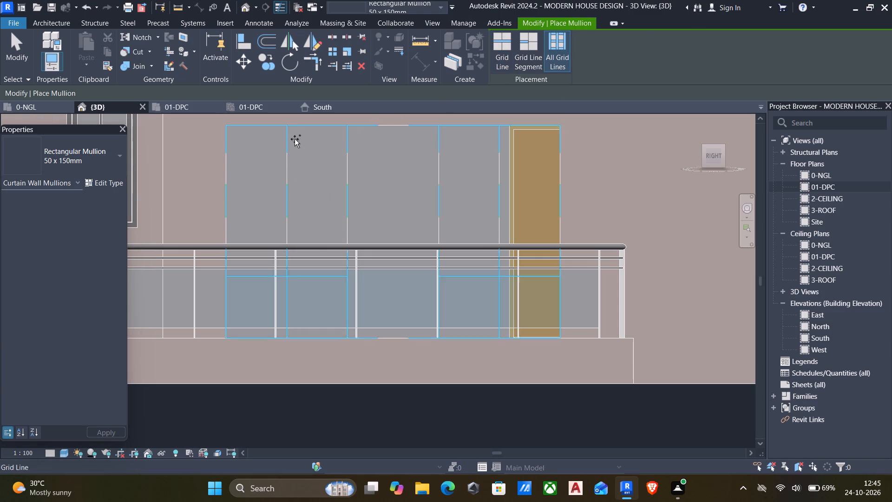
left_click(288, 157)
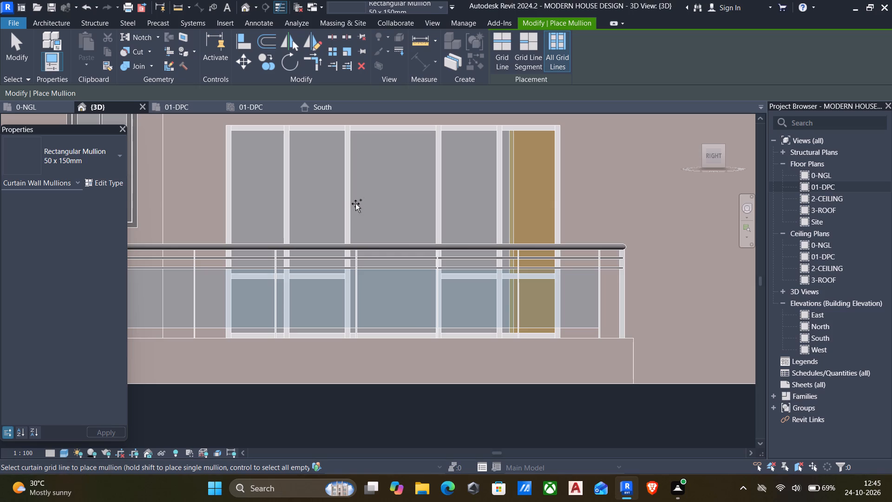
middle_click_drag(355, 204, 373, 336, "shift")
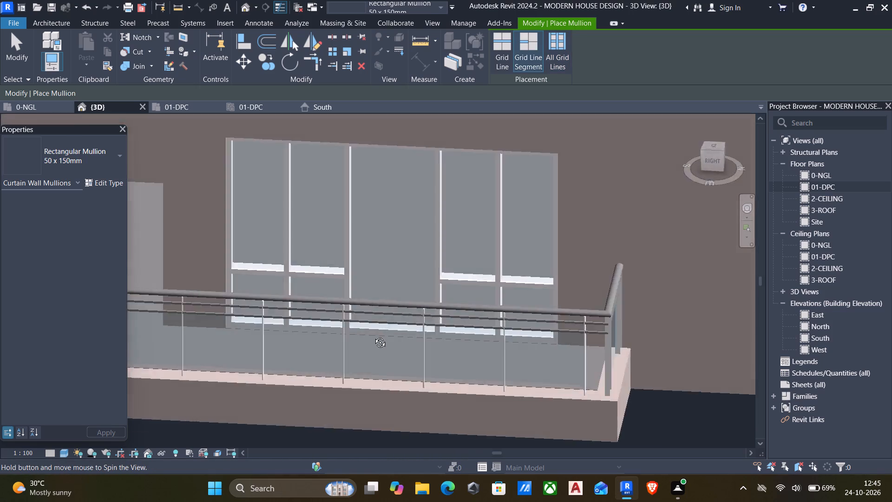
middle_click_drag(373, 336, 454, 338, "shift")
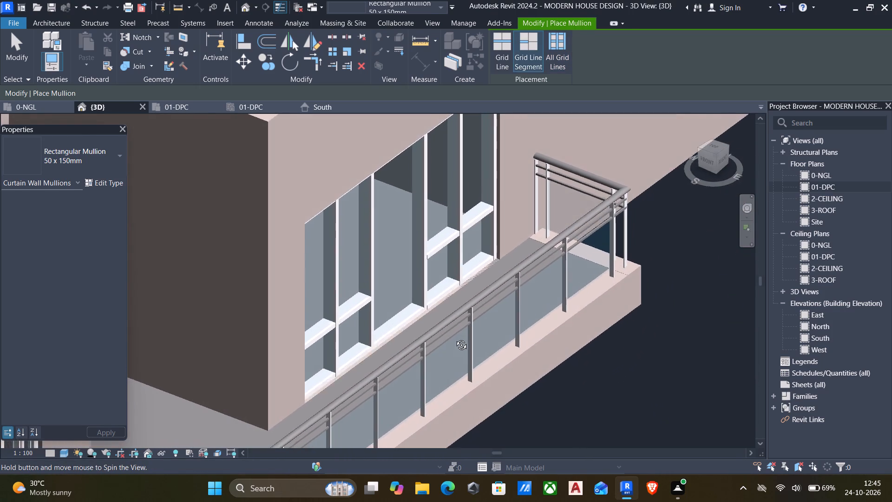
middle_click_drag(454, 338, 359, 357, "shift")
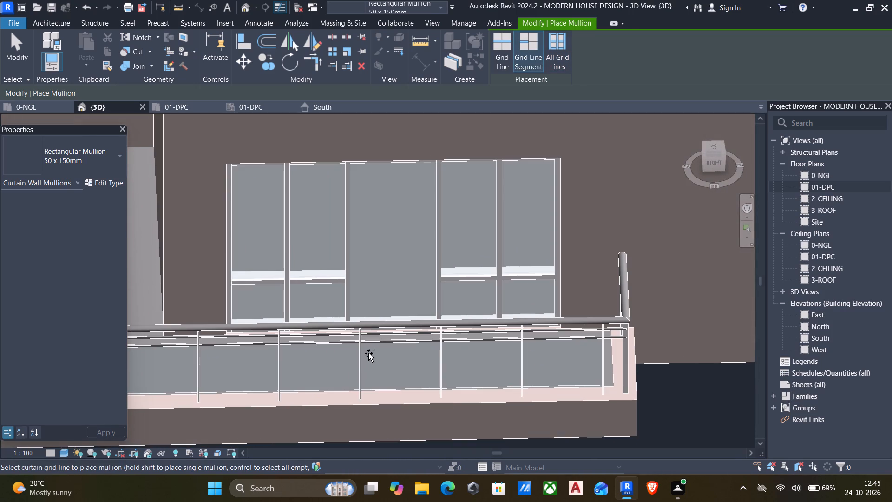
key("Escape")
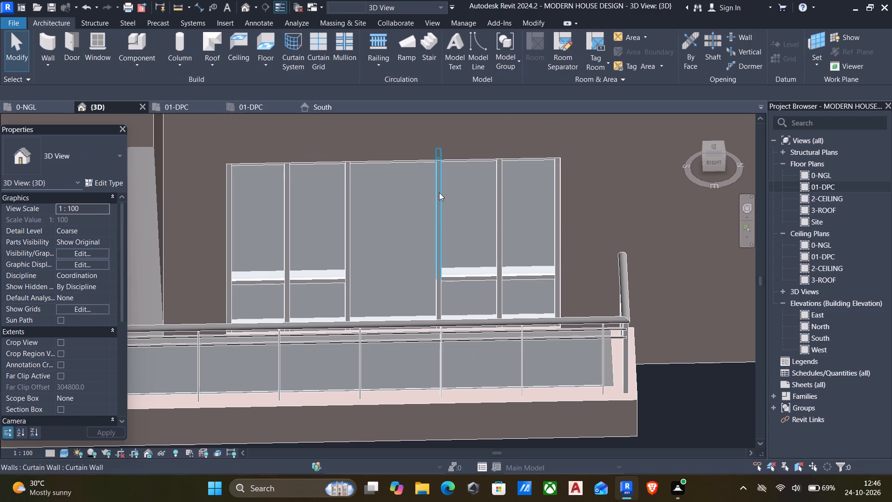
Check the upper mullion and the vertical grid line at the right-hand edge of the wide central glazed panel.
left_click(439, 192)
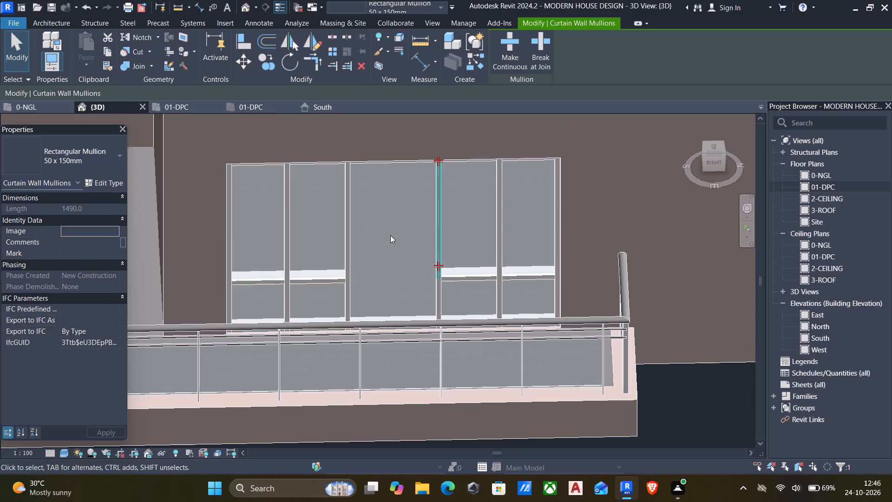
key("Escape")
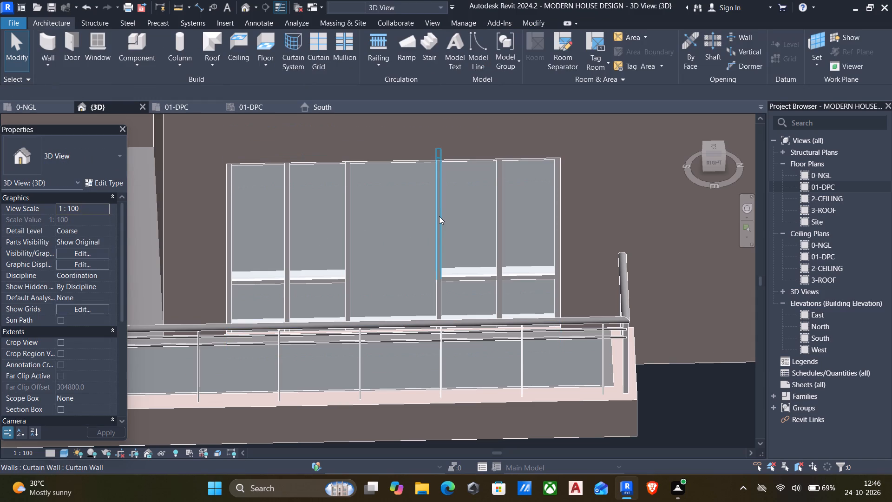
key("Tab")
key("Tab")
key("Tab")
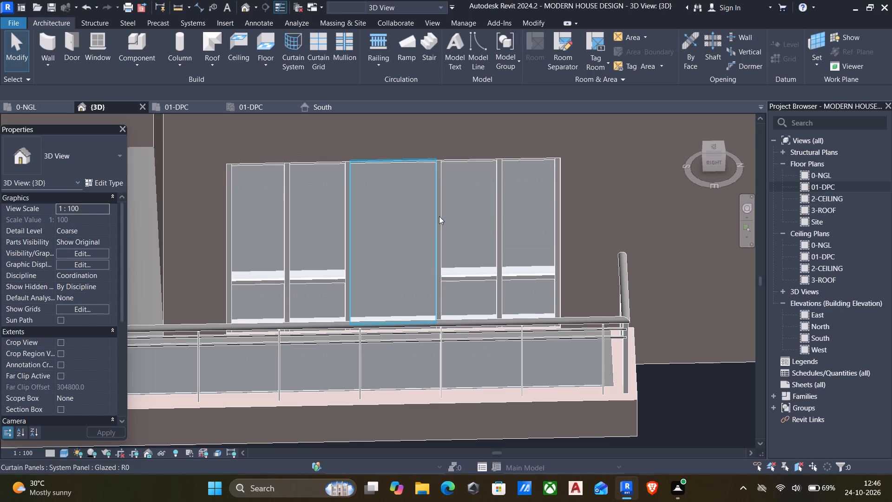
key("Tab")
key("Tab")
key("Tab")
left_click(439, 216)
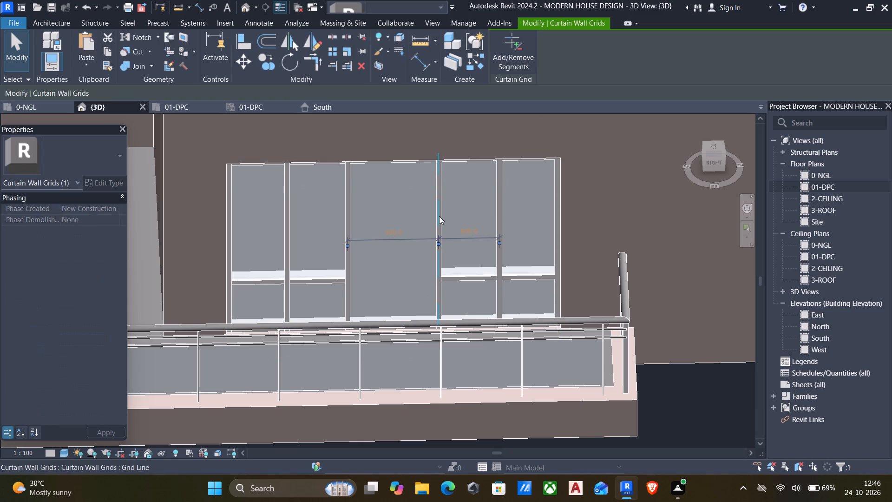
key("Escape")
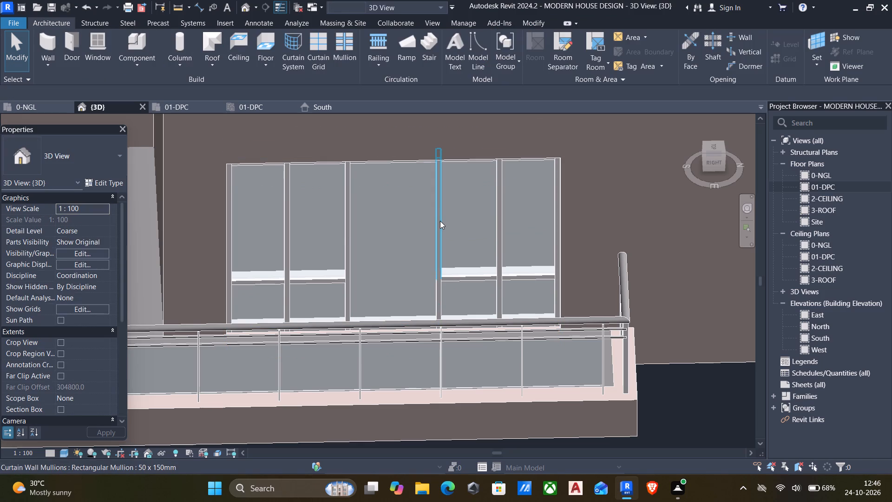
Check the upper mullion beside the wide central panel for alternative types.
key("Tab")
key("Tab")
key("Tab")
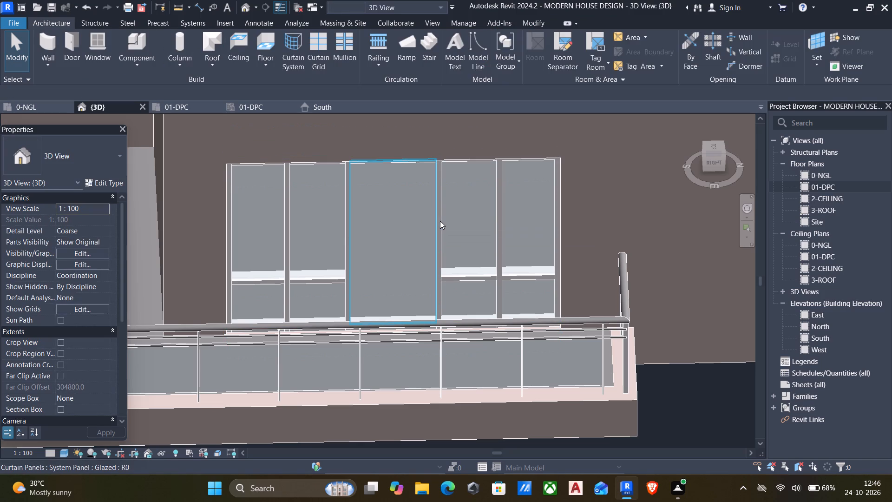
key("Tab")
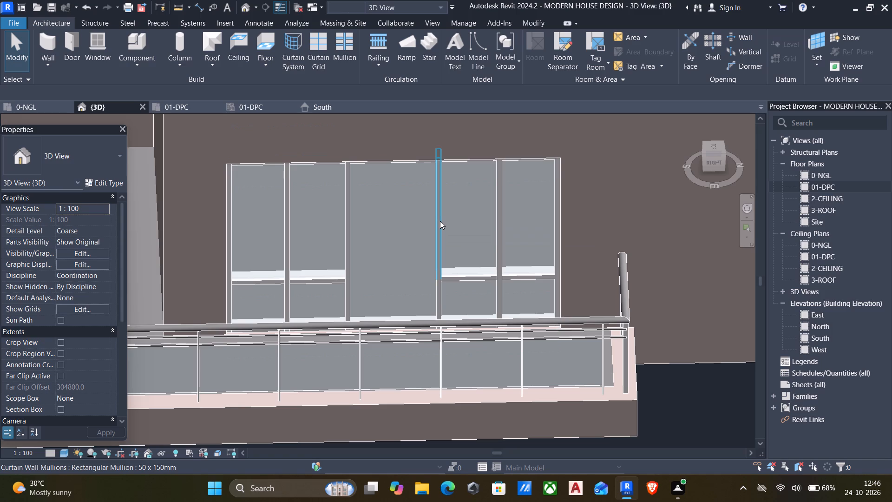
left_click(440, 221)
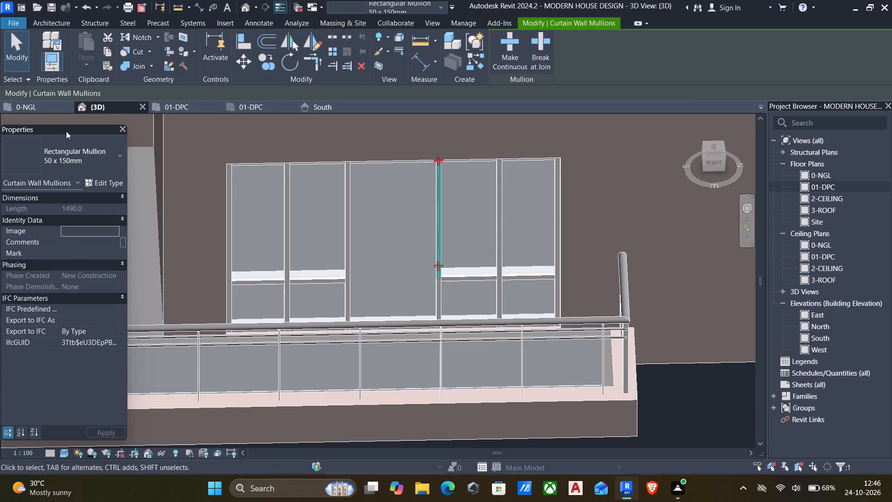
left_click(103, 154)
left_click(103, 154)
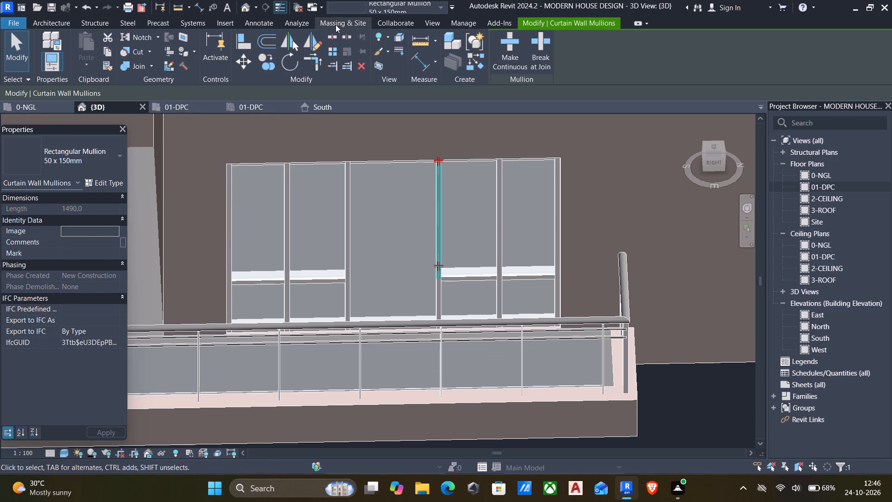
key("Escape")
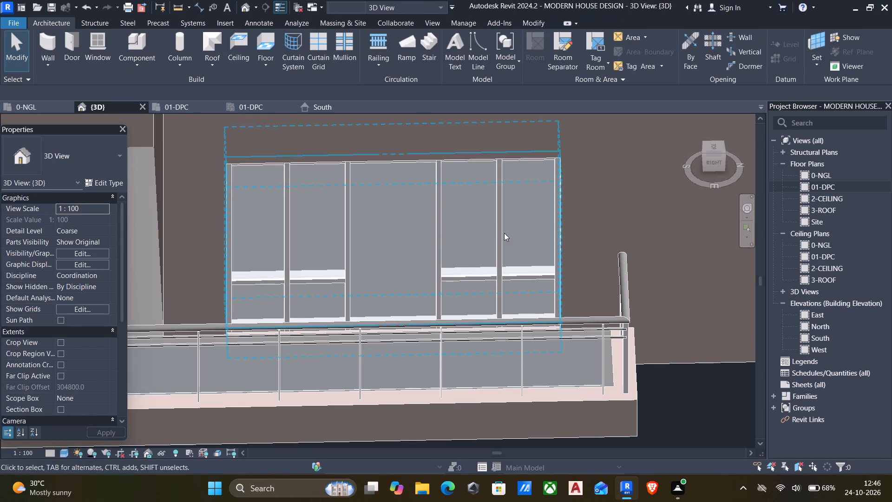
Check the lower mullion and the vertical grid line beside the wide central panel for type options.
left_click(438, 230)
key("Escape")
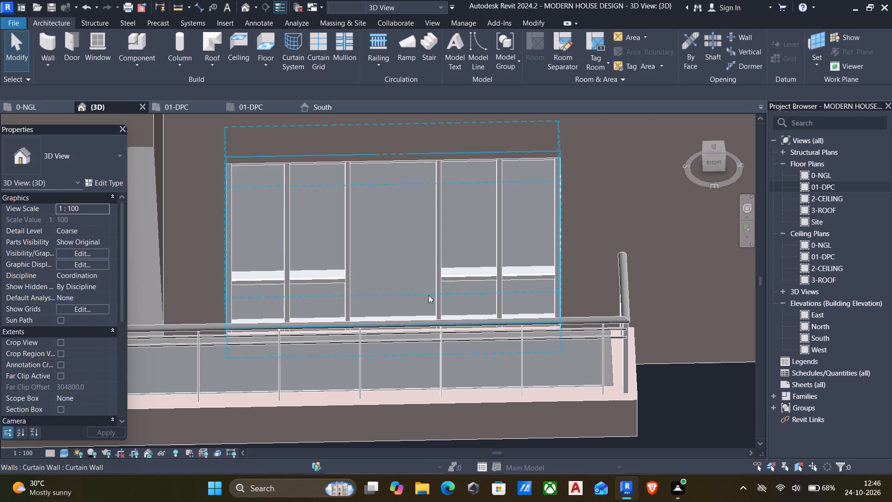
left_click(439, 296)
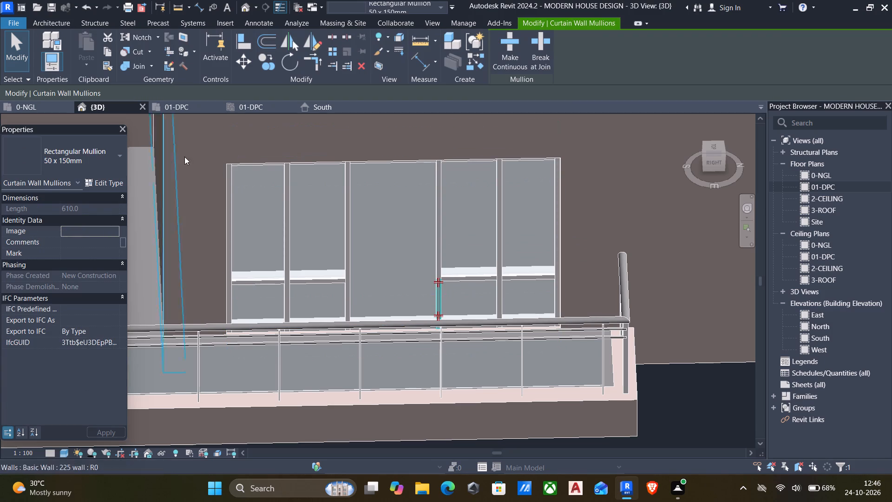
key("Escape")
key("Tab")
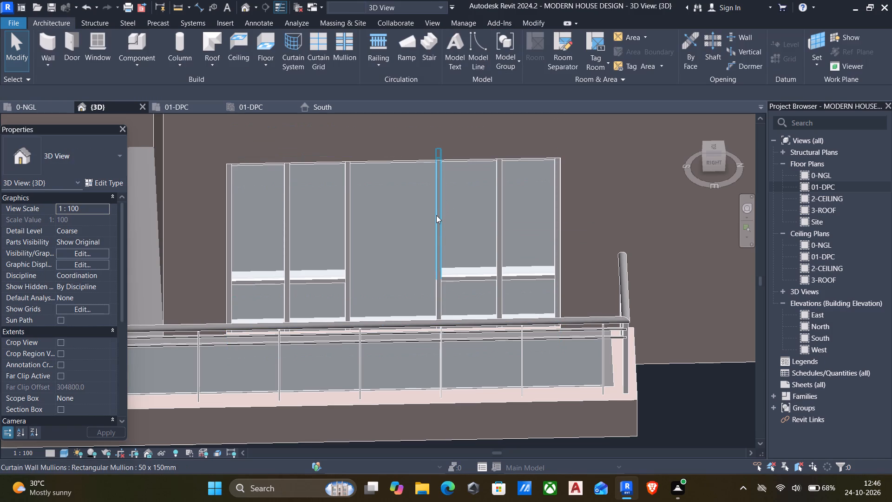
key("Tab")
left_click(436, 215)
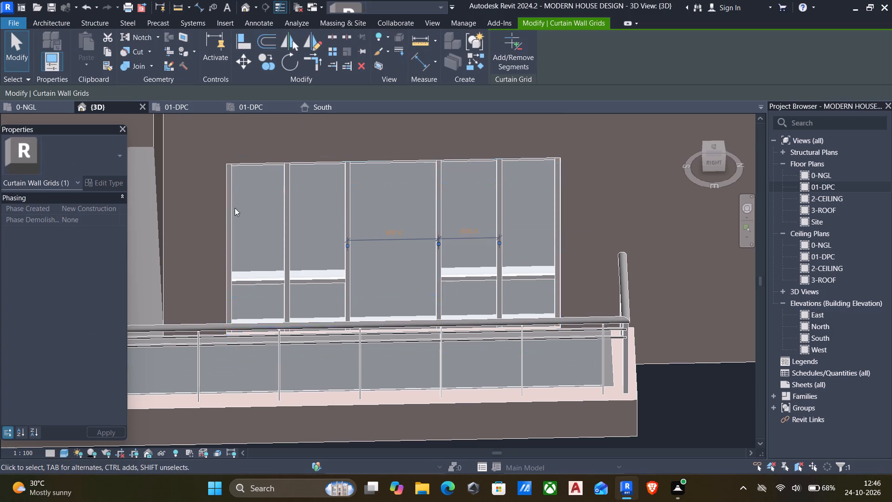
left_click(114, 158)
key("Escape")
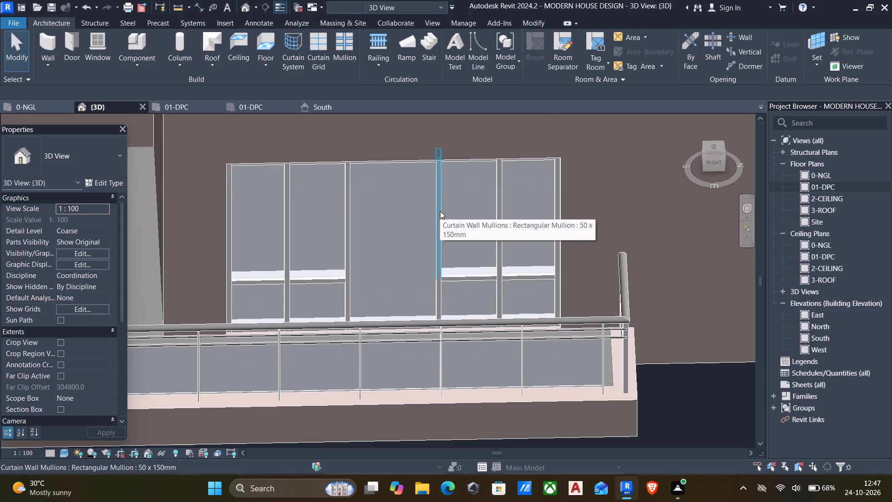
Review the type properties of the Rectangular Mullion 50 x 150mm at the wide central panel's right-hand edge.
key("Tab")
key("Tab")
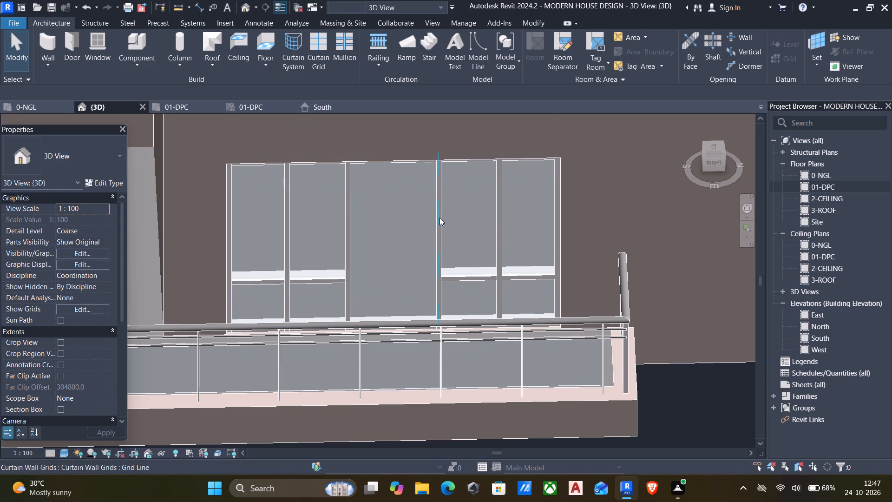
key("Tab")
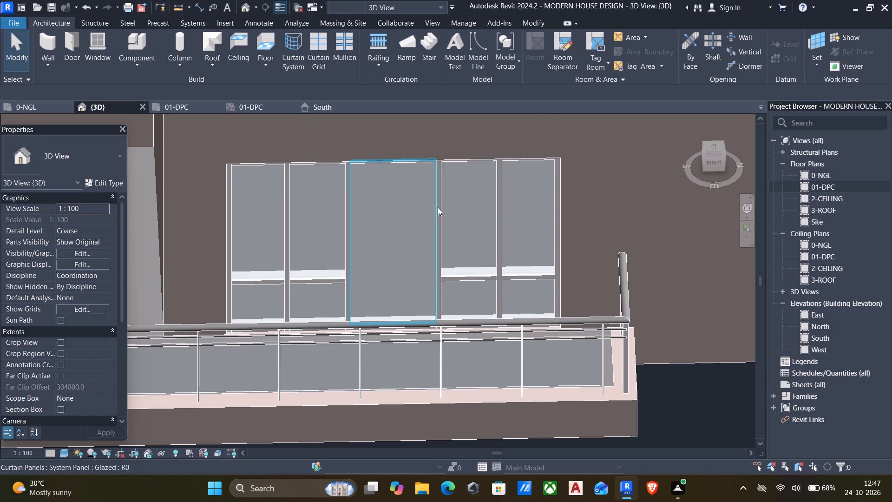
key("Tab")
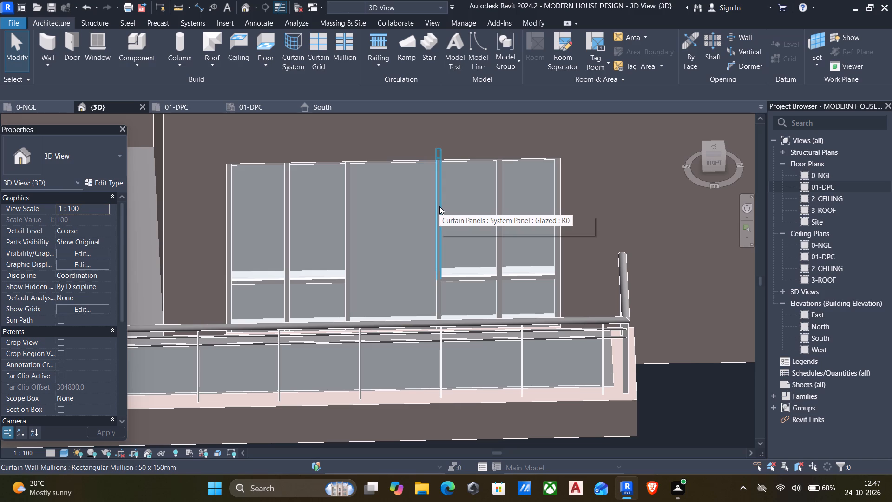
left_click(439, 206)
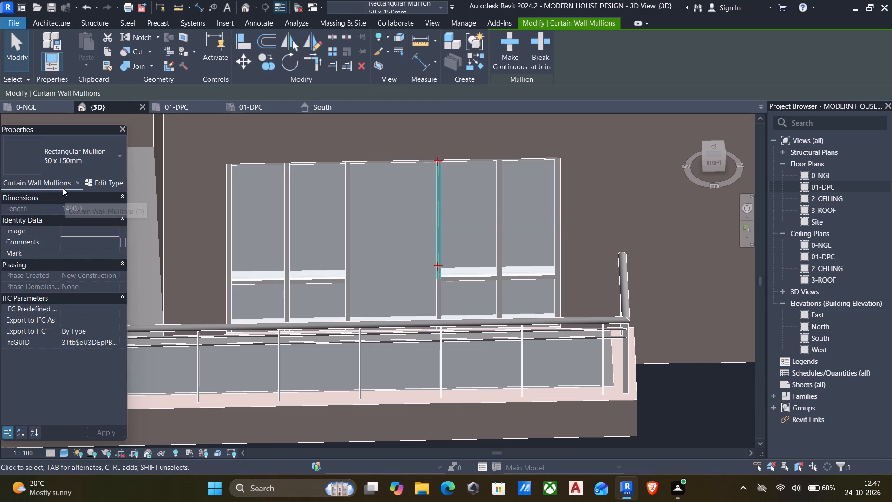
left_click(79, 181)
left_click(79, 181)
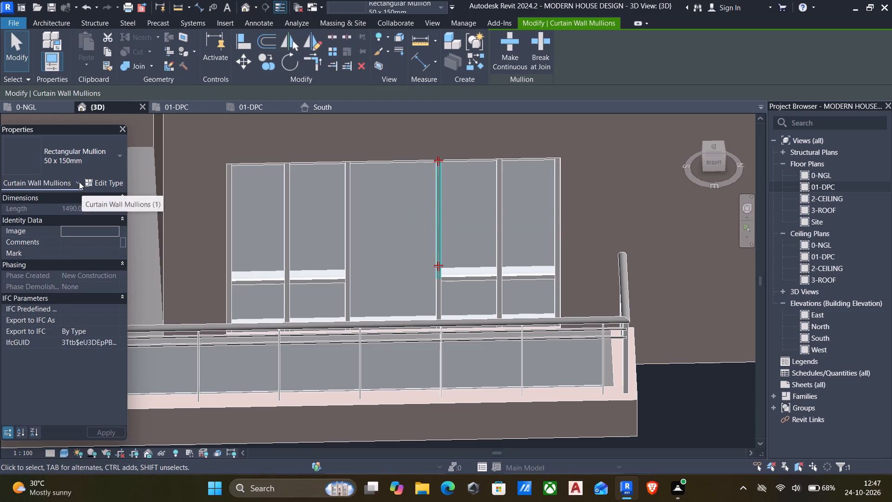
left_click(104, 185)
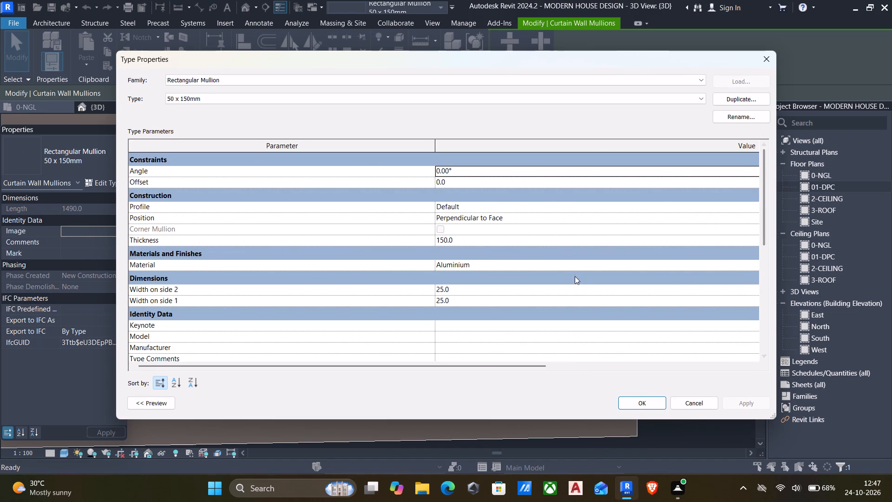
scroll(581, 282, "down", 2)
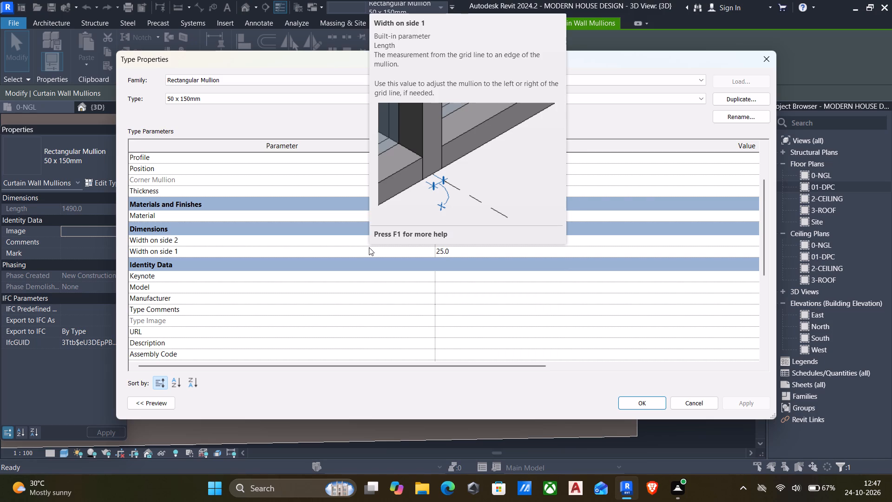
left_click(767, 55)
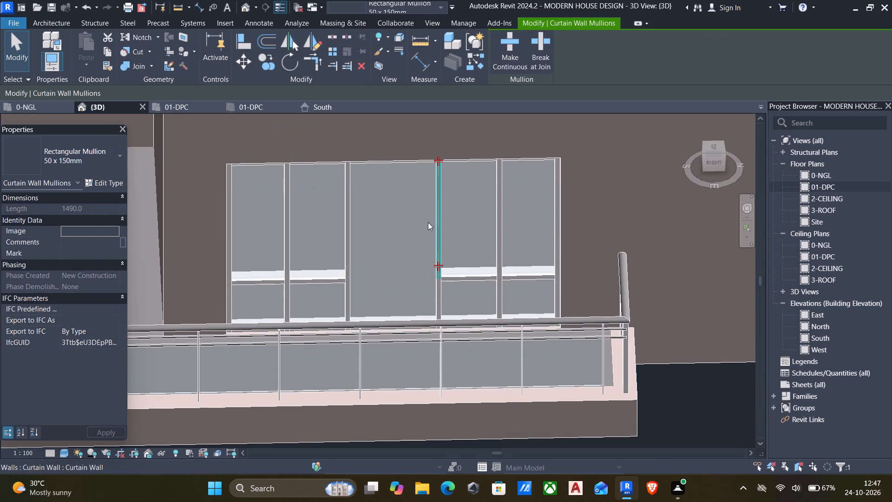
key("Escape")
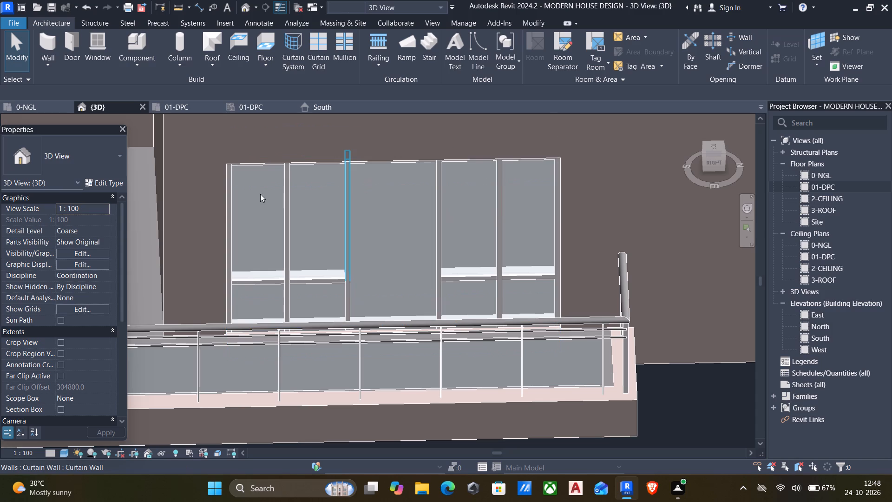
Review the wall types available for the whole glazed curtain wall.
left_click(436, 209)
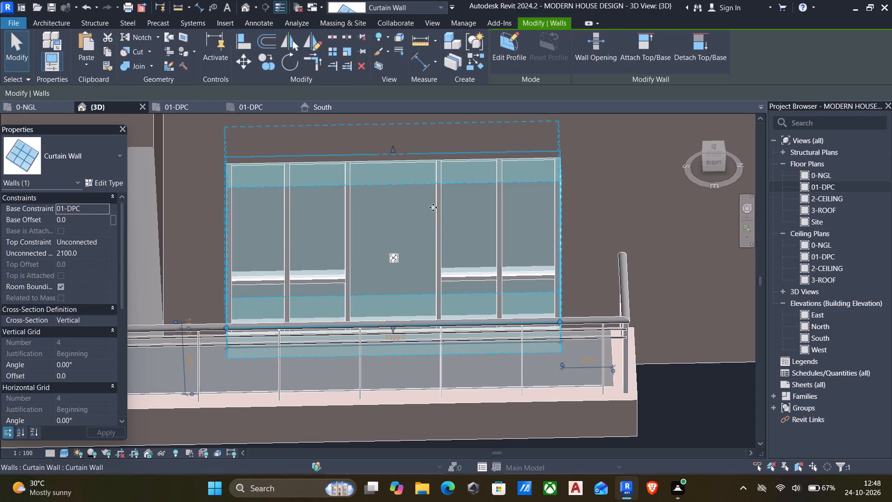
left_click(109, 154)
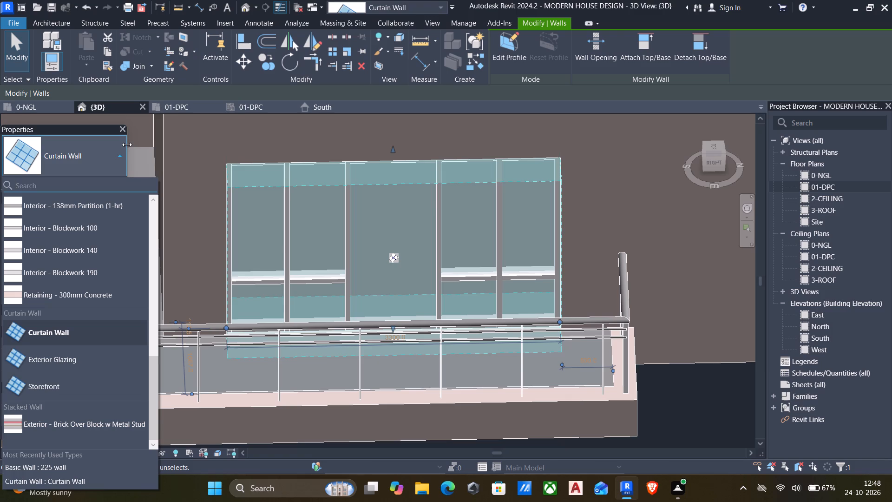
key("Escape")
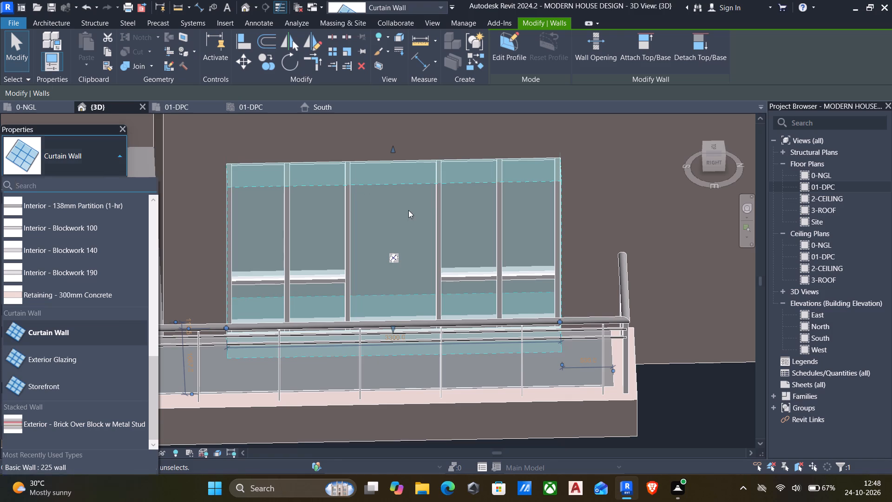
key("Escape")
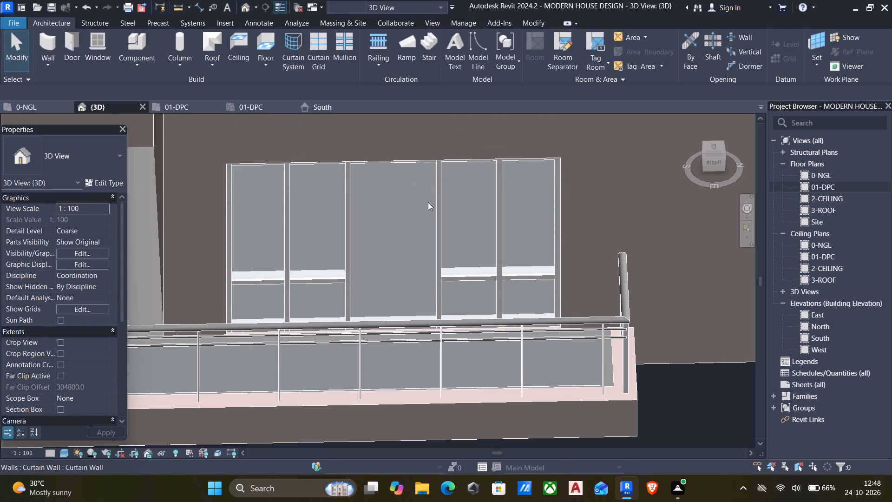
Look through the overlapping curtain wall elements at the wide central panel's right-hand edge.
key("Tab")
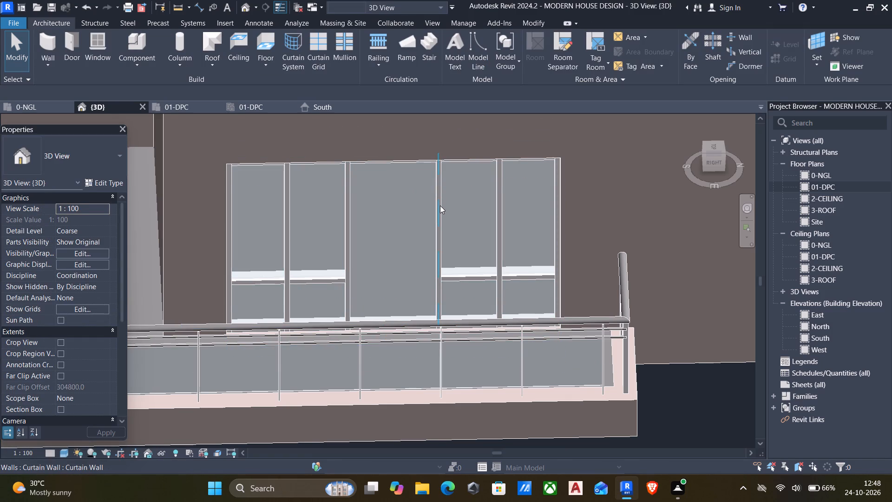